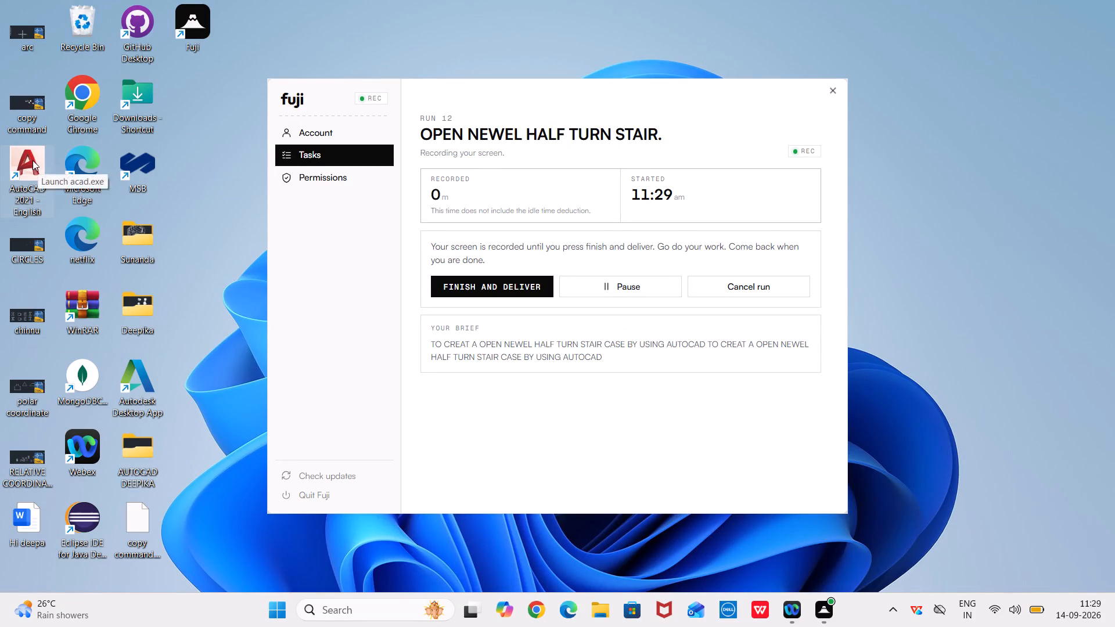
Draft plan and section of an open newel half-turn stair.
Launch AutoCAD 2021 and start a new blank drawing.
{"action": "double_click", "coordinate": [33, 159]}
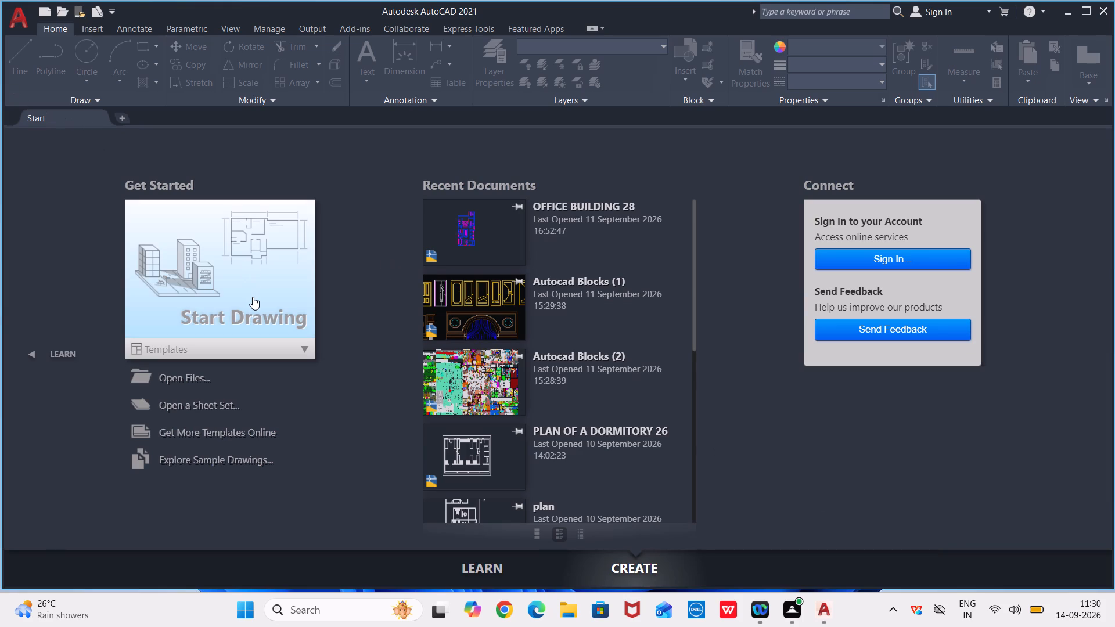
{"action": "left_click", "coordinate": [253, 297]}
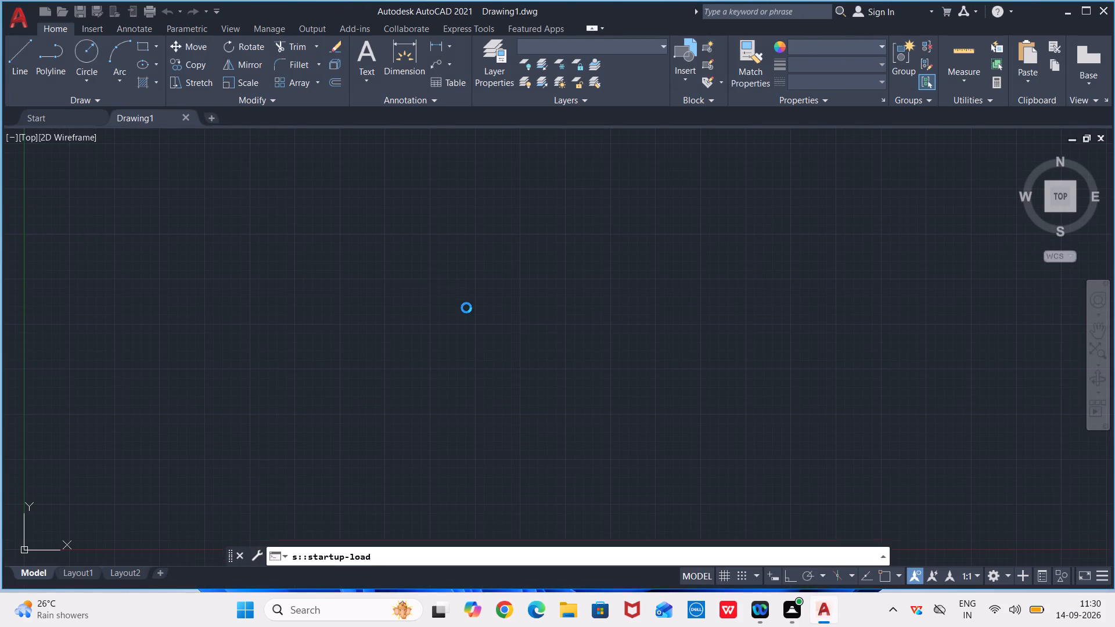
Set the drawing units to Engineering length type with 0'-0.0" precision.
{"action": "type", "text": "UN"}
{"action": "key", "text": "Return"}
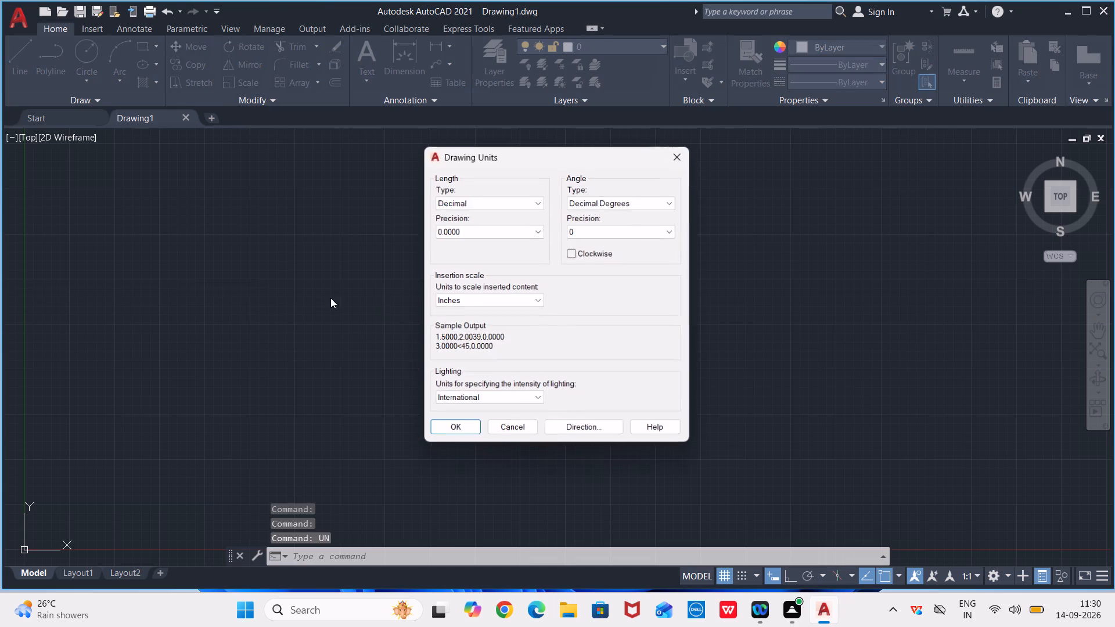
{"action": "left_click", "coordinate": [539, 199]}
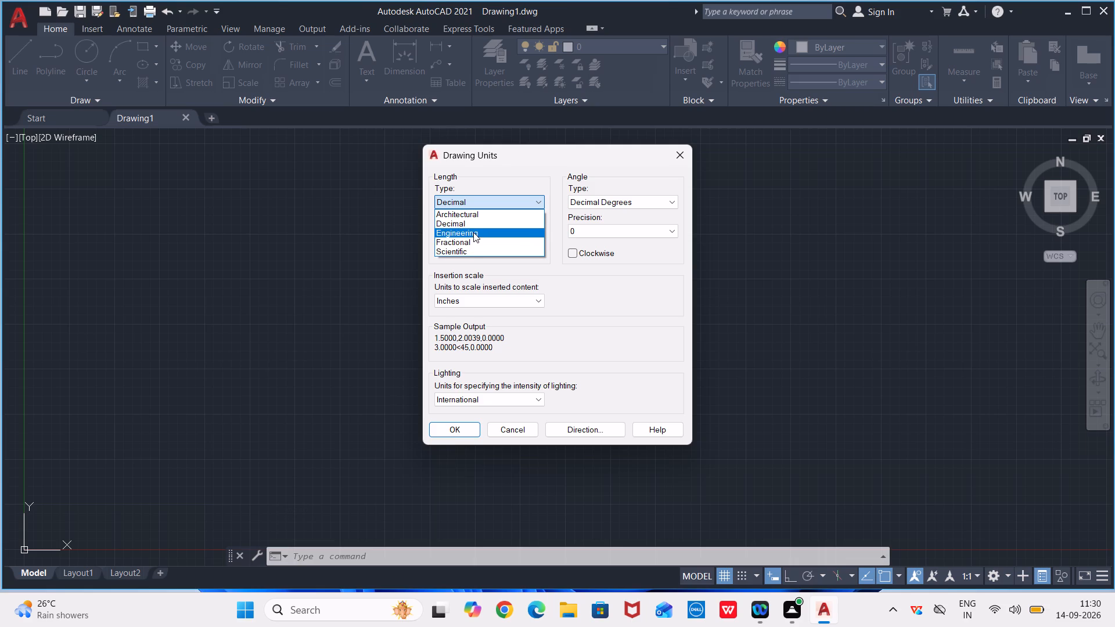
{"action": "left_click", "coordinate": [473, 231]}
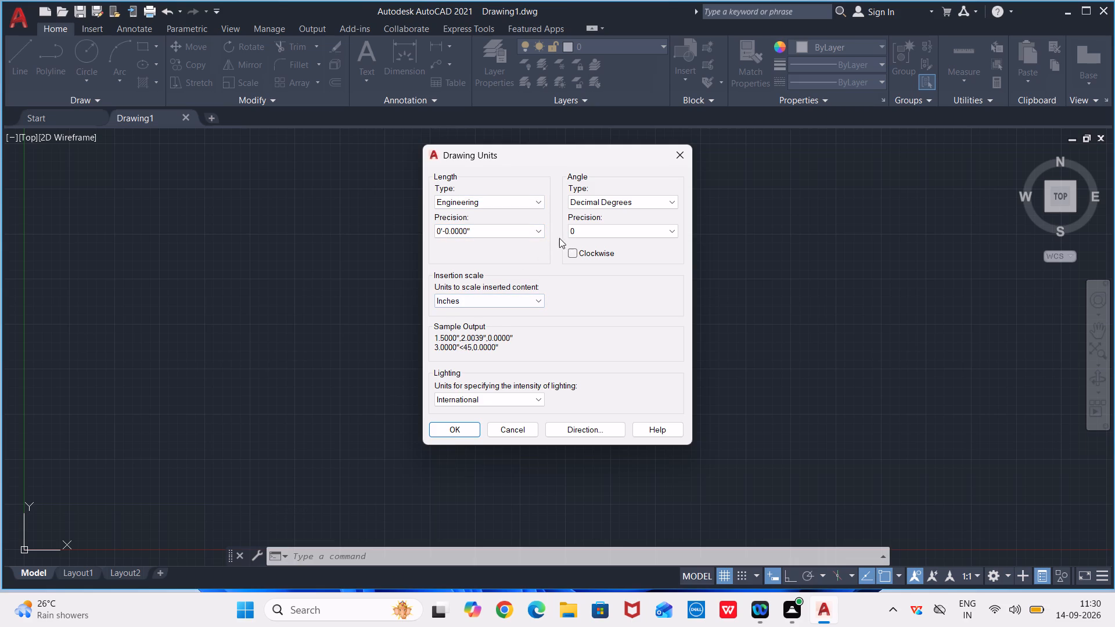
{"action": "left_click", "coordinate": [541, 232]}
{"action": "left_click", "coordinate": [481, 239]}
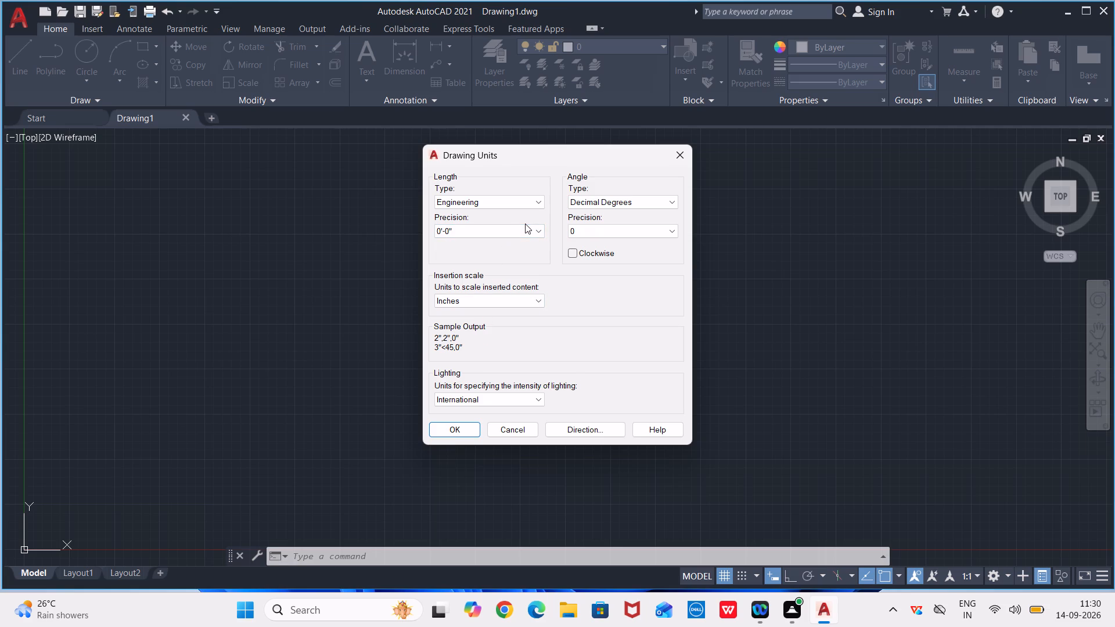
{"action": "left_click", "coordinate": [542, 235]}
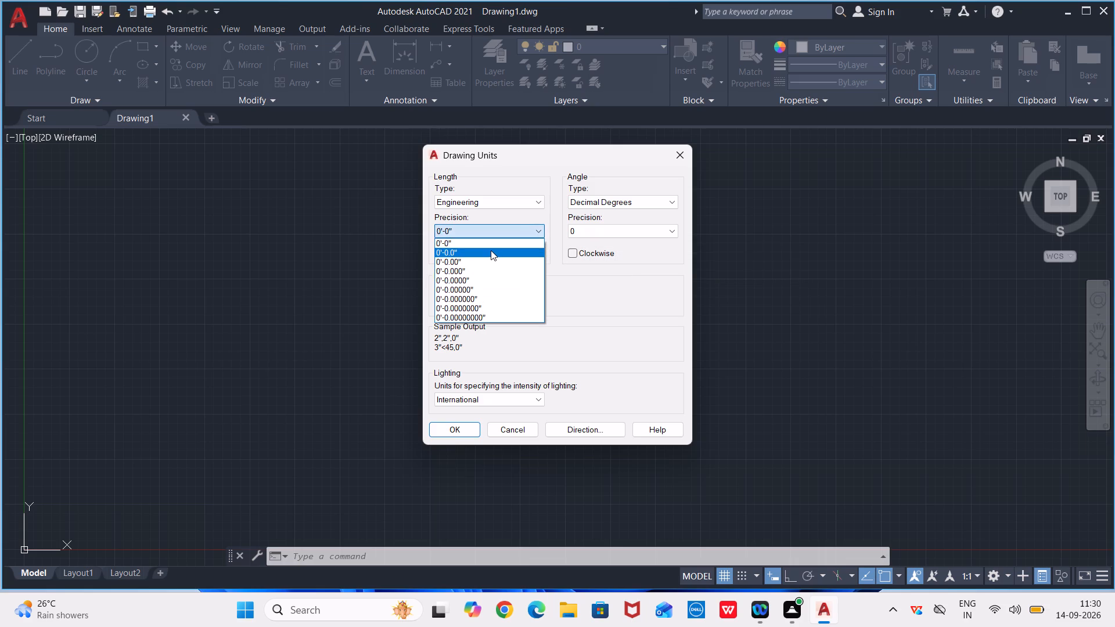
{"action": "left_click", "coordinate": [481, 249]}
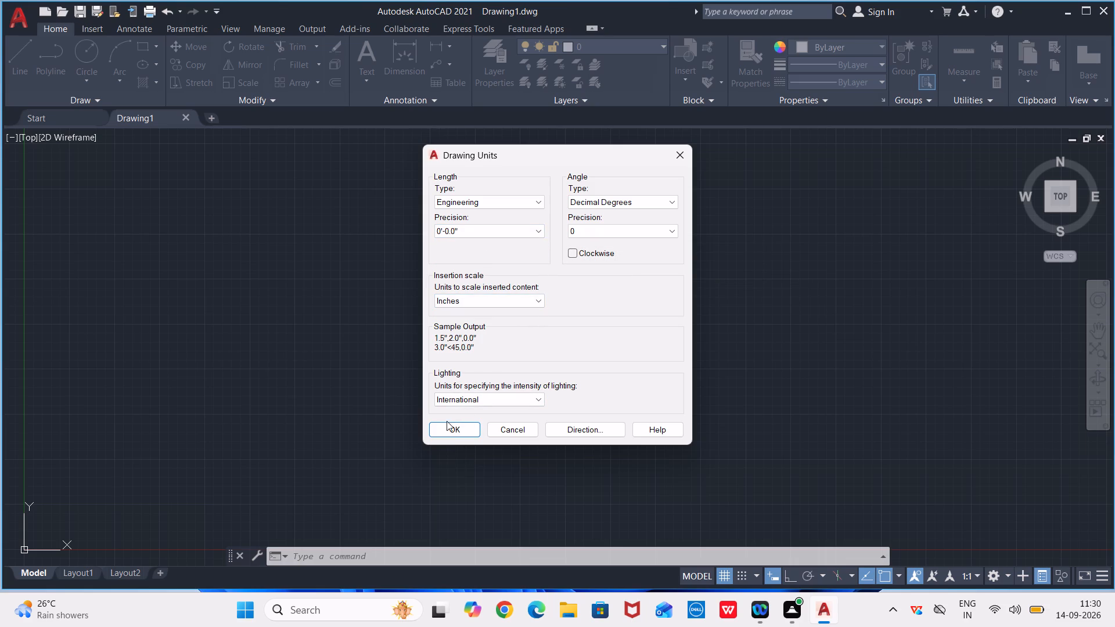
{"action": "left_click", "coordinate": [447, 423]}
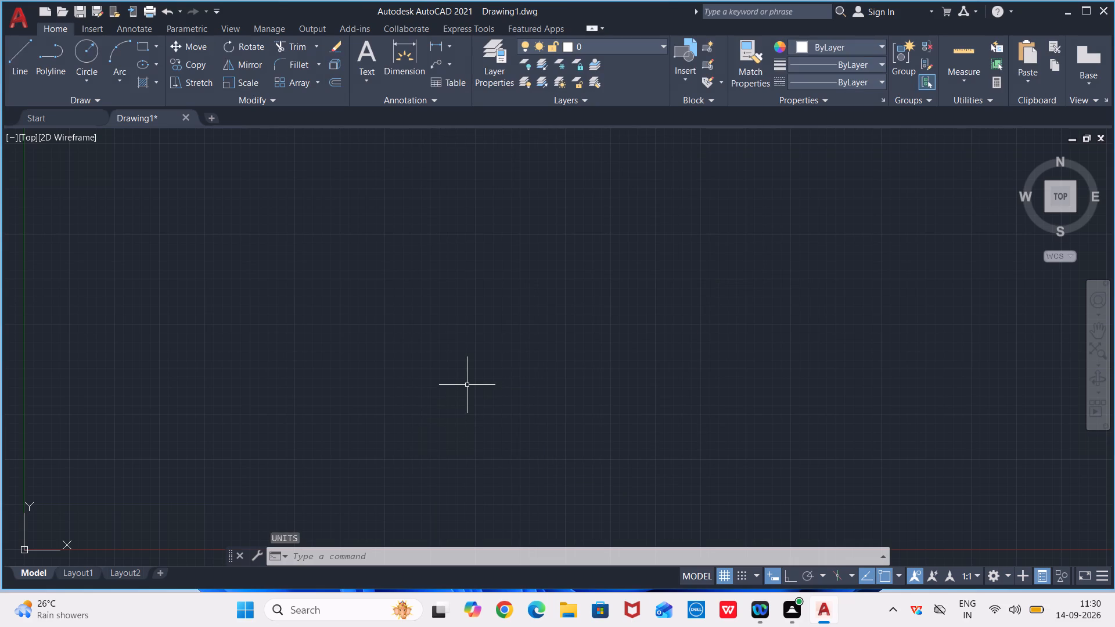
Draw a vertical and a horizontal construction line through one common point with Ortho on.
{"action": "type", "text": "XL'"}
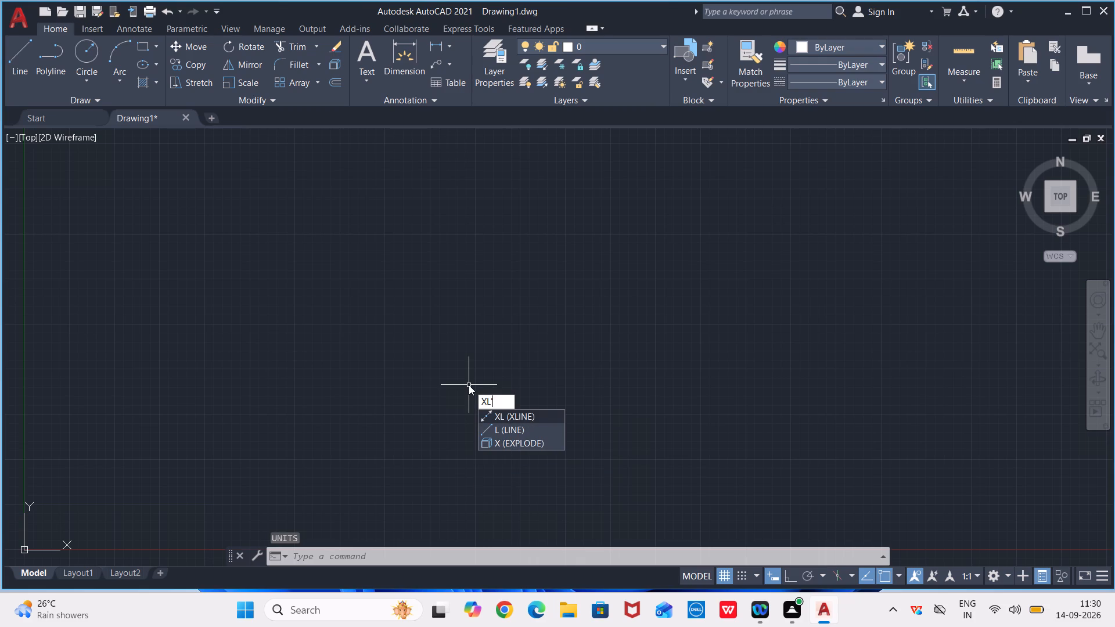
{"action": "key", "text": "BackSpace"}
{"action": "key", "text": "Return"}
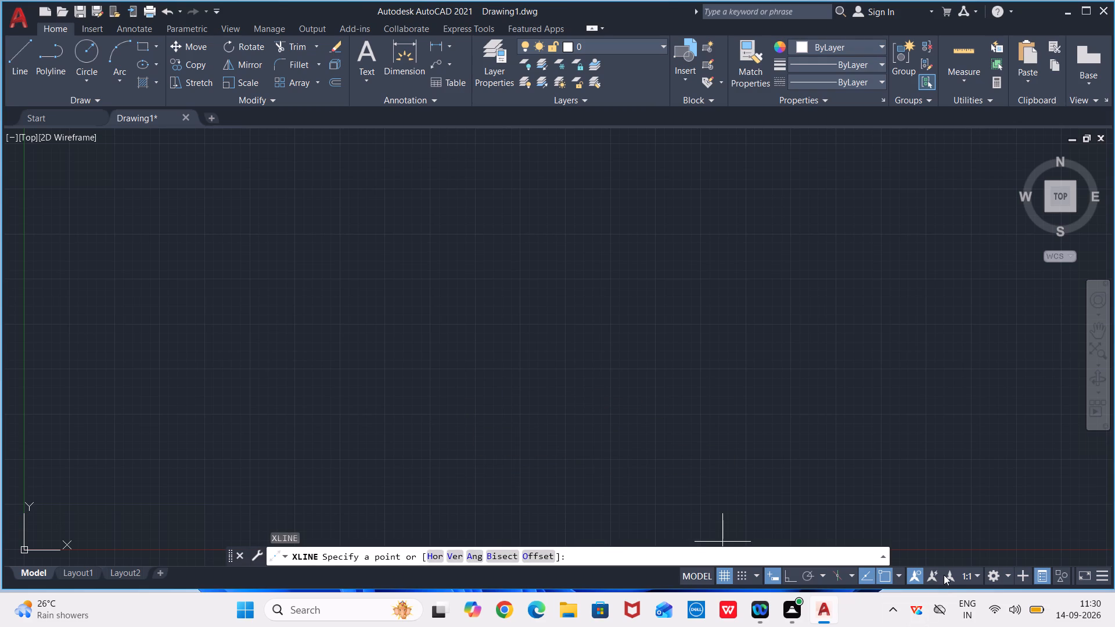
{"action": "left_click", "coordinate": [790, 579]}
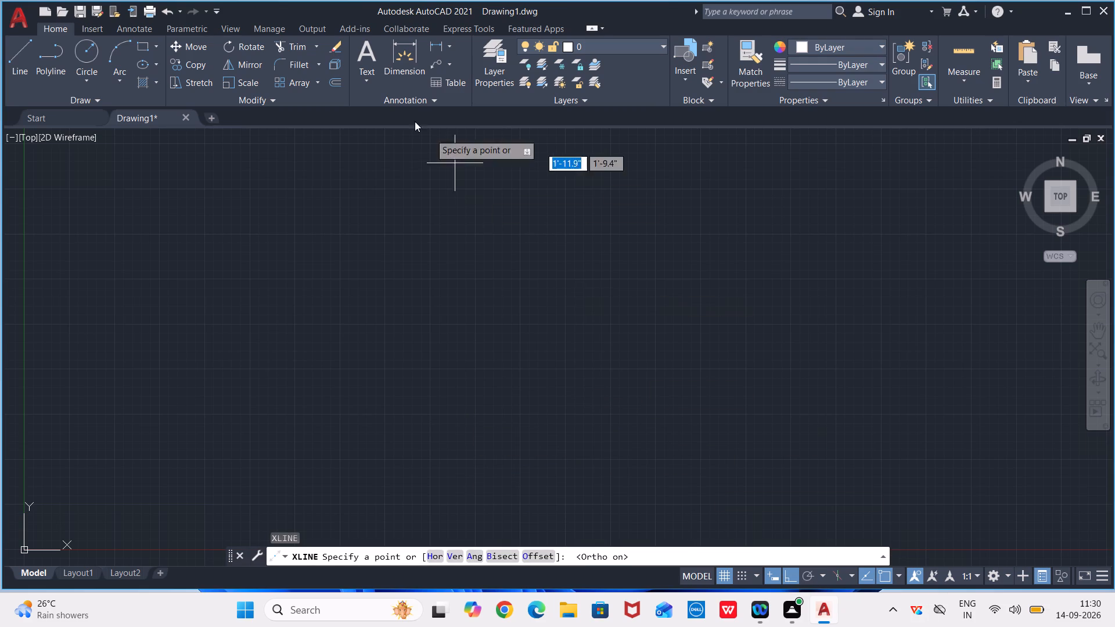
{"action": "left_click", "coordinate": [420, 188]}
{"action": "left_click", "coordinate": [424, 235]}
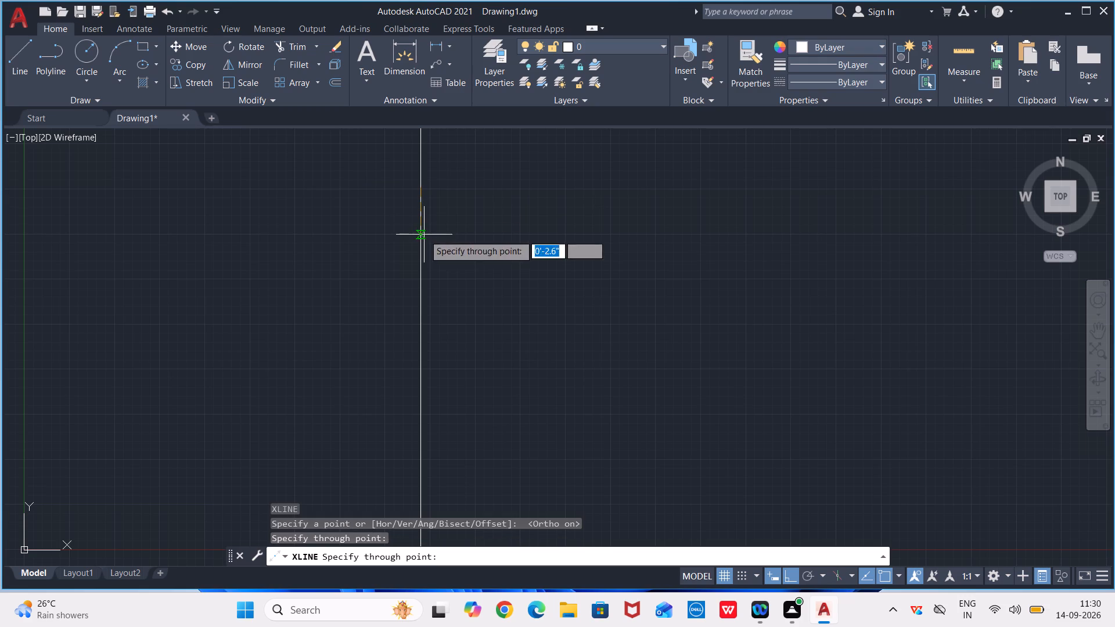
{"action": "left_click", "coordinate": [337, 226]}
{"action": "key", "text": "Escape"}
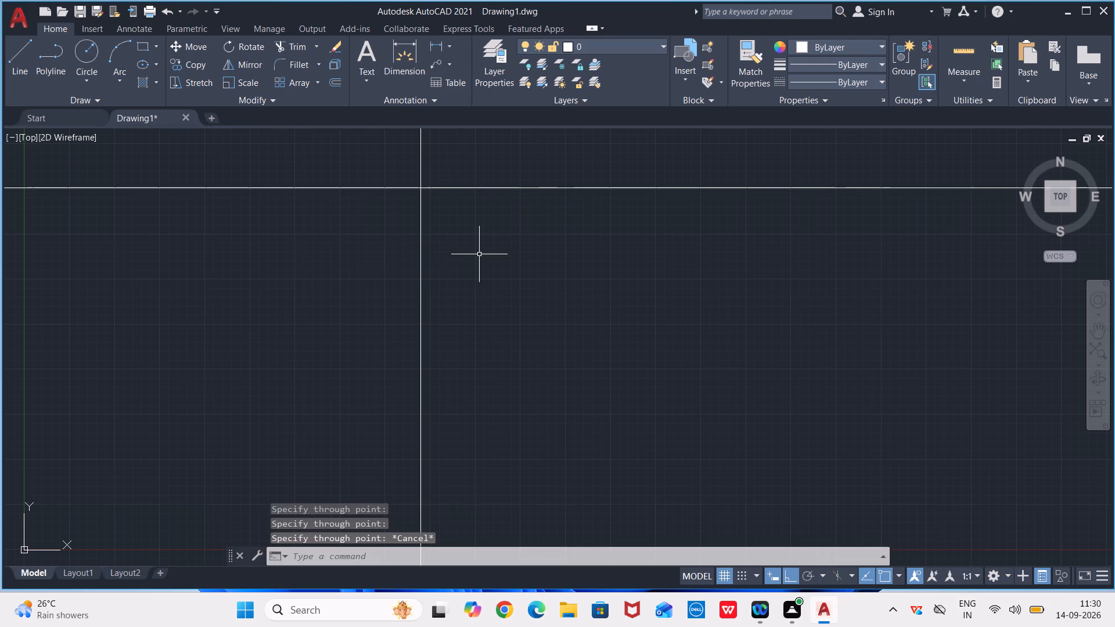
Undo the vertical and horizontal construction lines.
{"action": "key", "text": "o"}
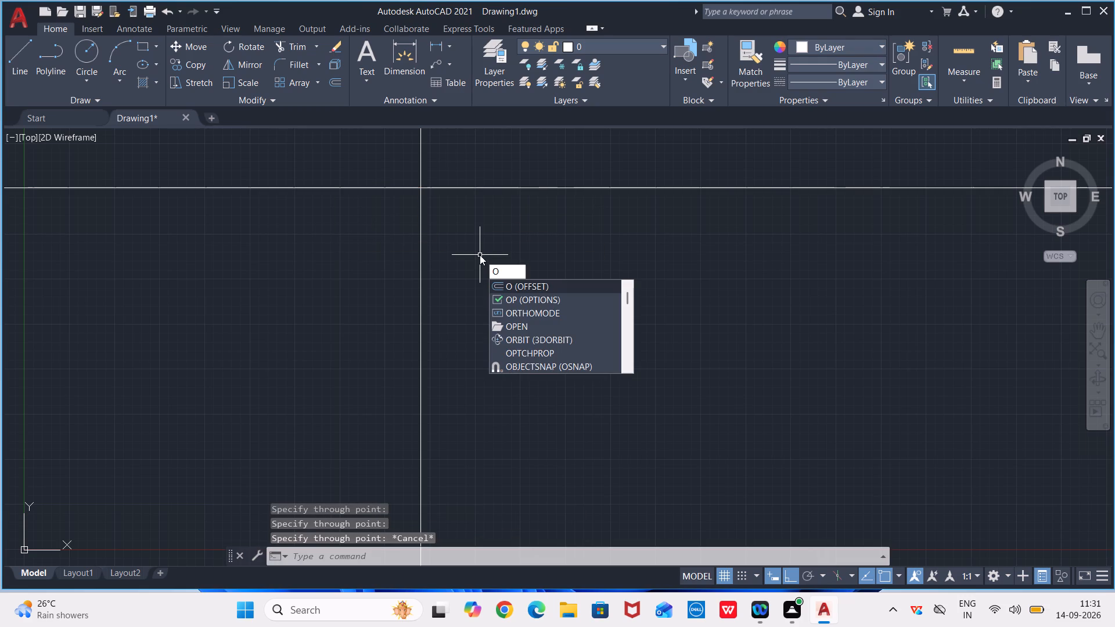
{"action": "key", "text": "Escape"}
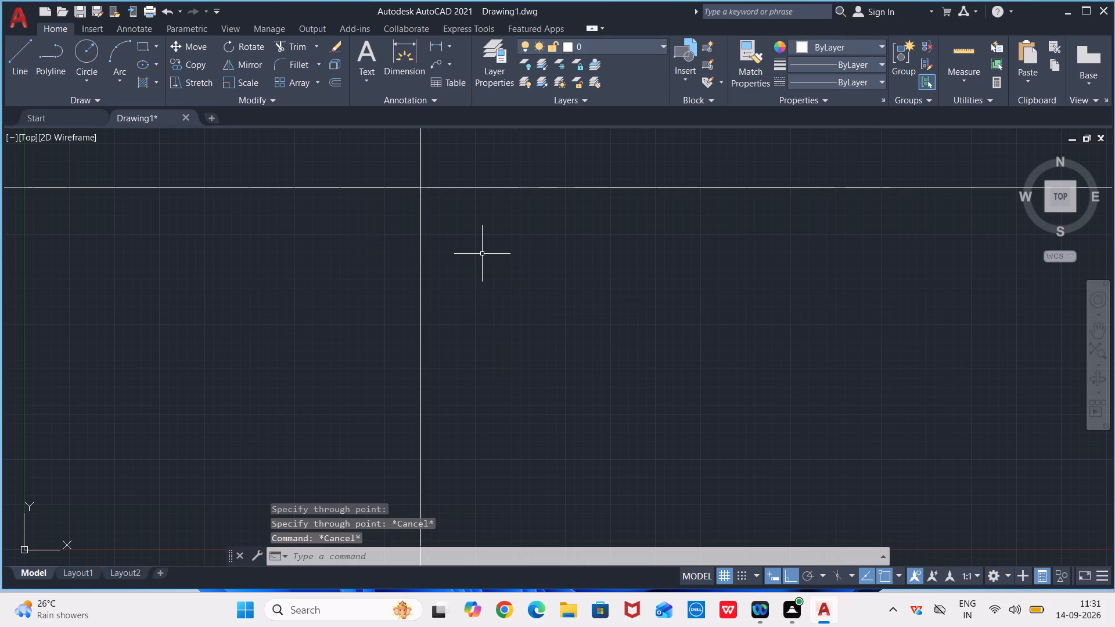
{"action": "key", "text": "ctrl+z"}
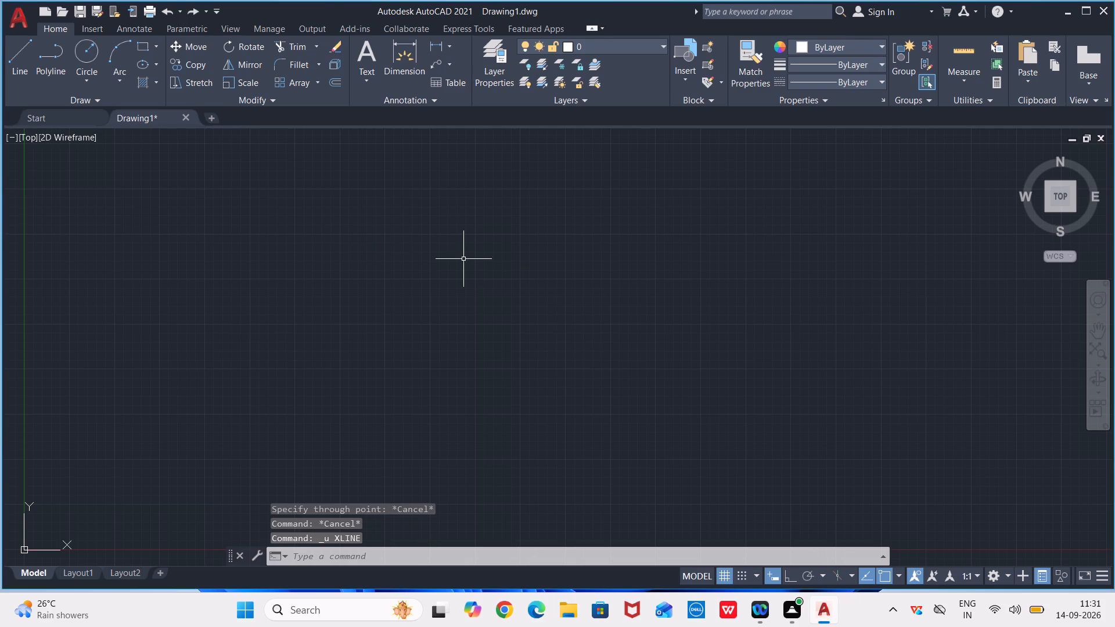
Draw a single horizontal construction line above the origin with Ortho on.
{"action": "type", "text": "XL"}
{"action": "key", "text": "Return"}
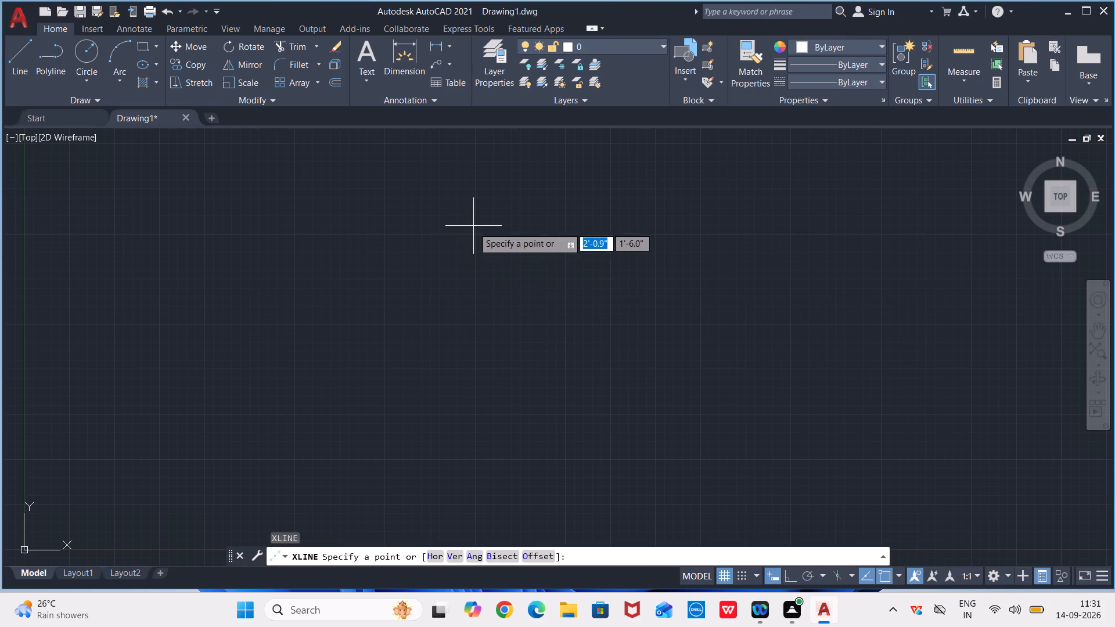
{"action": "left_click", "coordinate": [355, 198]}
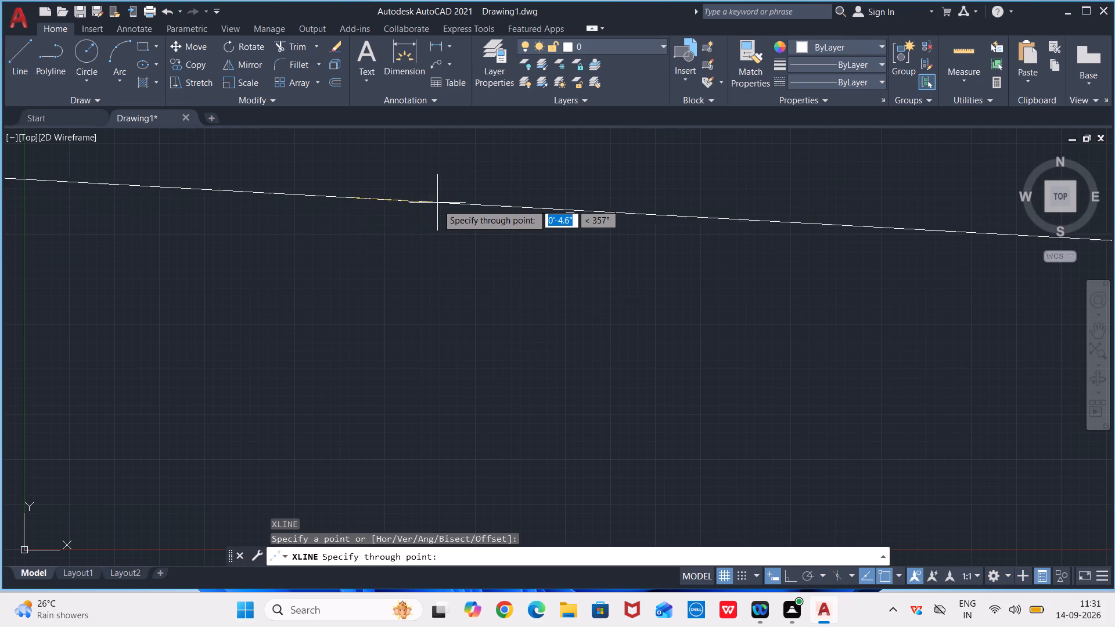
{"action": "left_click", "coordinate": [792, 578]}
{"action": "left_click", "coordinate": [729, 484]}
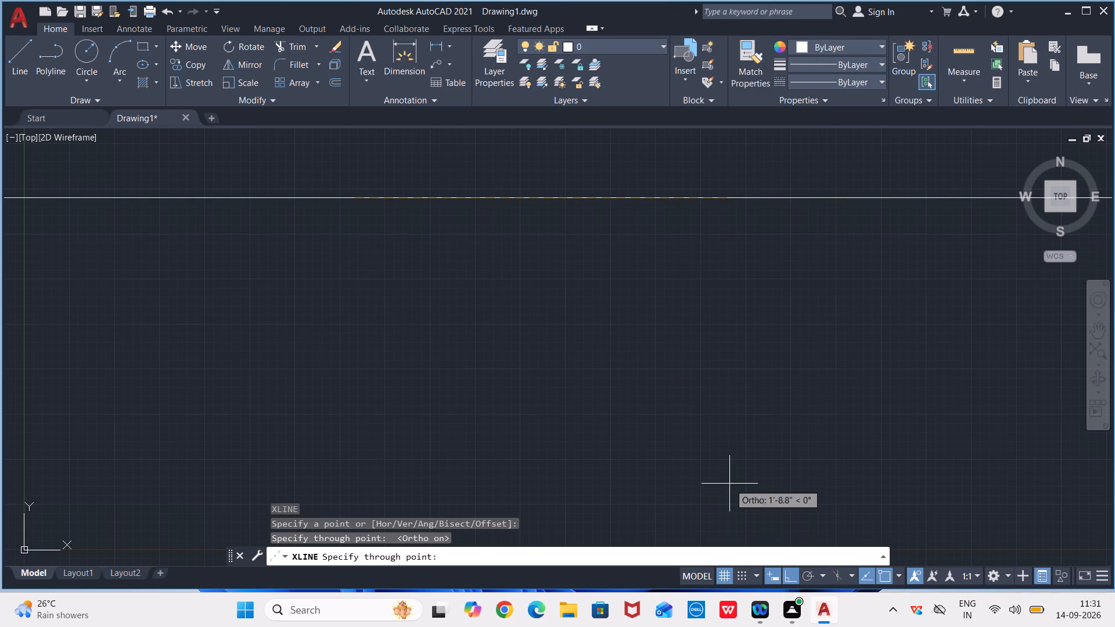
{"action": "key", "text": "Escape"}
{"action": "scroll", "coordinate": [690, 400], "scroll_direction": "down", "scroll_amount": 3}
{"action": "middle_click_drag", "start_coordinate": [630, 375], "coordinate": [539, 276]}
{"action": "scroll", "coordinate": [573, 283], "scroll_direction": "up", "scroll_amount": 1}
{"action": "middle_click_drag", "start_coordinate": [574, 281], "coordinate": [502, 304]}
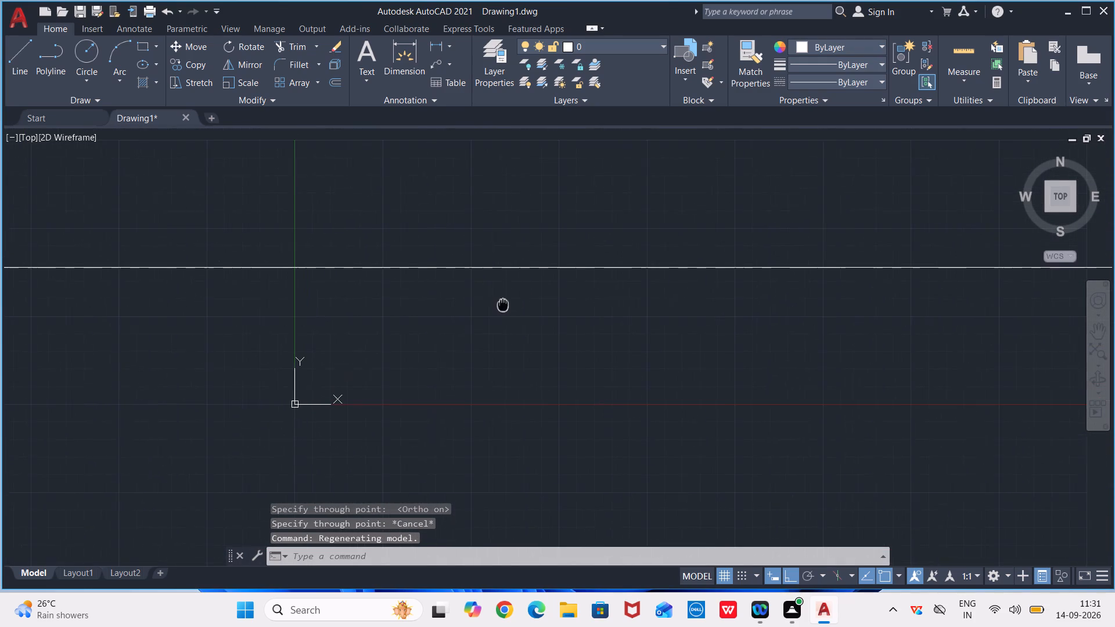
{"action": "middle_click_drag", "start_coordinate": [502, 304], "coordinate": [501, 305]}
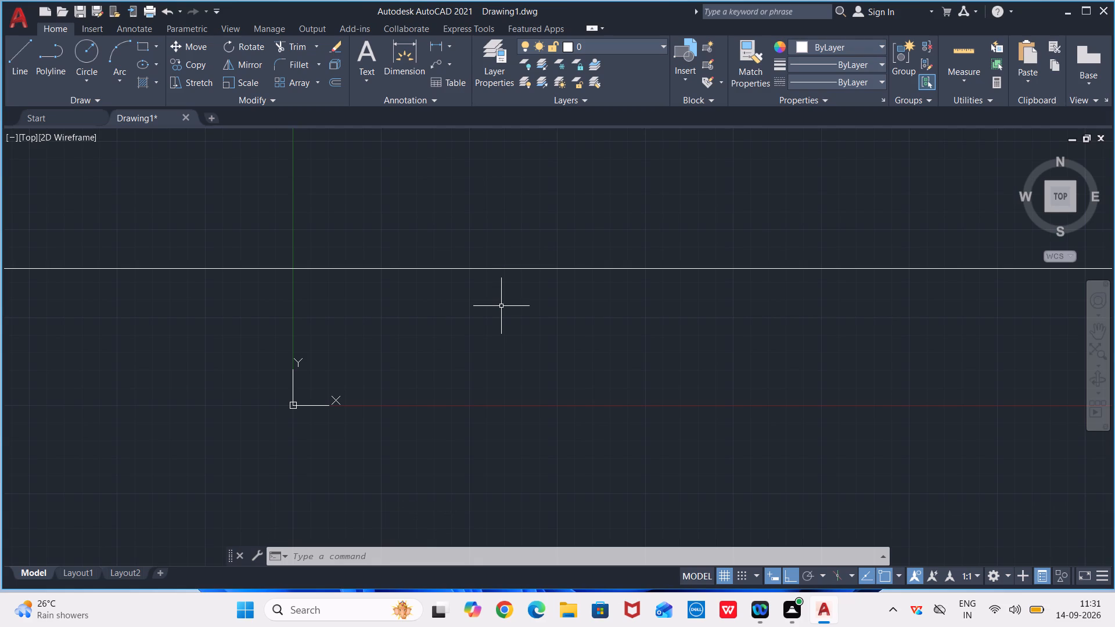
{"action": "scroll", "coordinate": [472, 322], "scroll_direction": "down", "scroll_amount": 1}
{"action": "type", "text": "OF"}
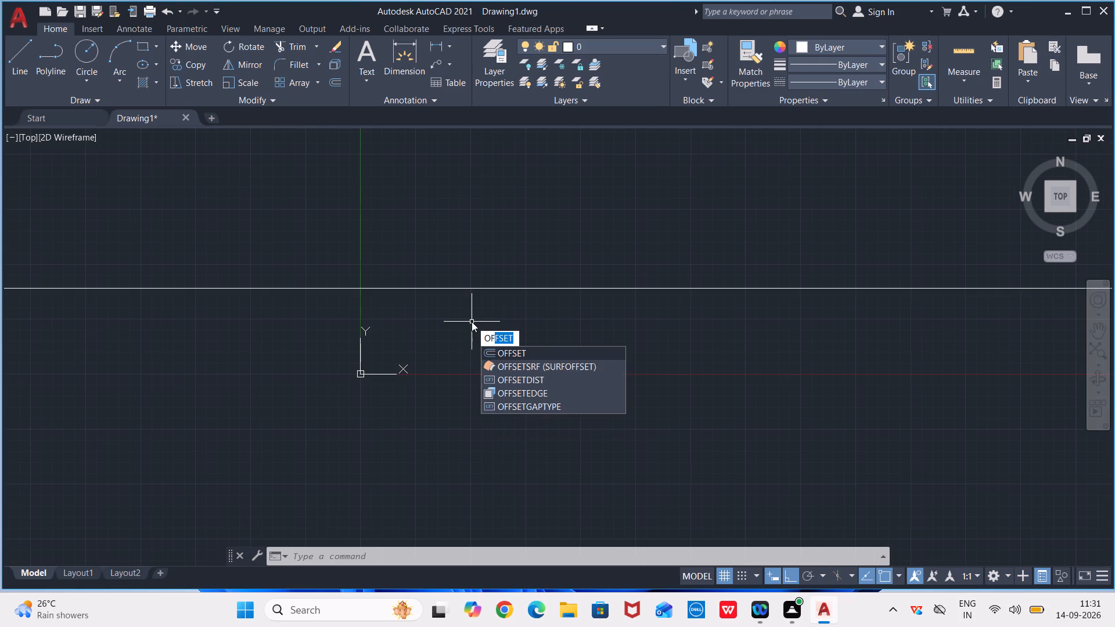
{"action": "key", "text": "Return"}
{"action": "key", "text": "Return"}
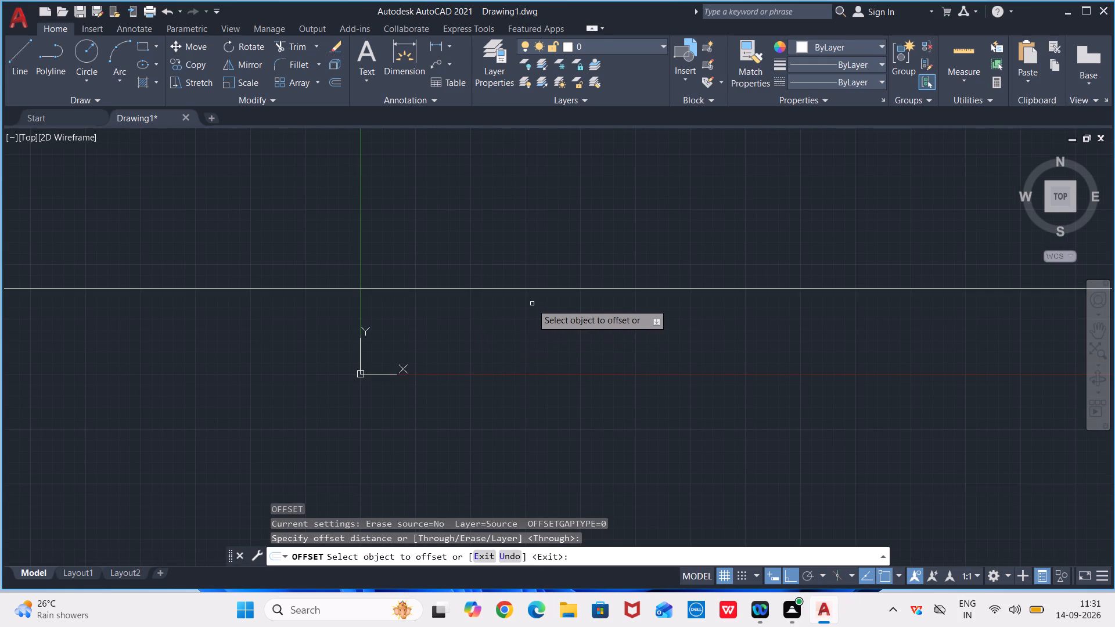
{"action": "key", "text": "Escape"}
Offset the horizontal construction line upward by 0.75".
{"action": "key", "text": "o"}
{"action": "key", "text": "f"}
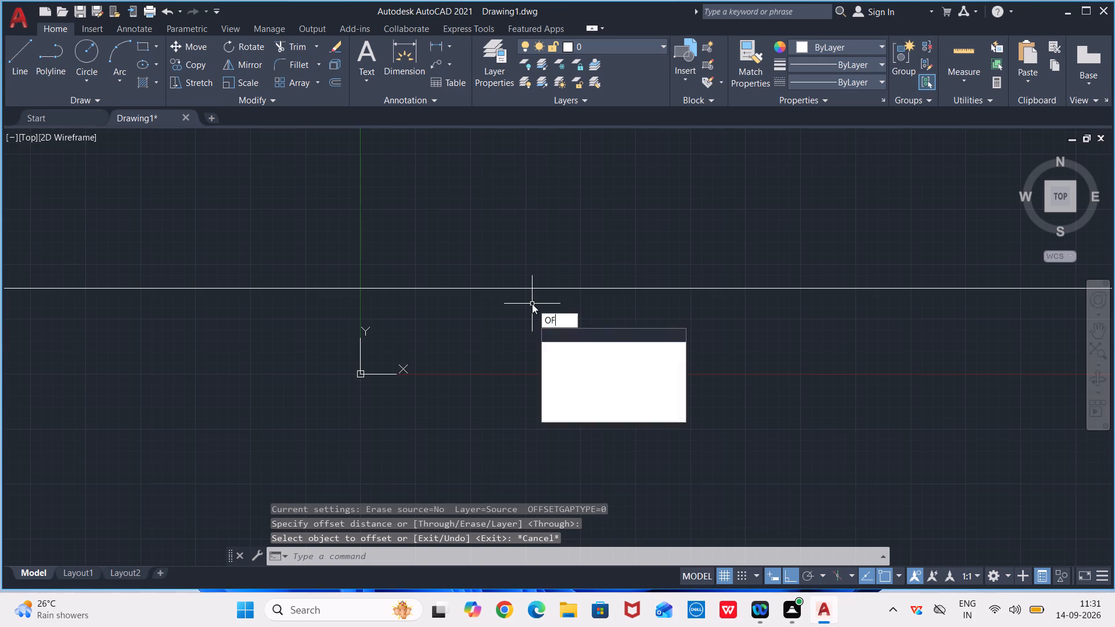
{"action": "key", "text": "Return"}
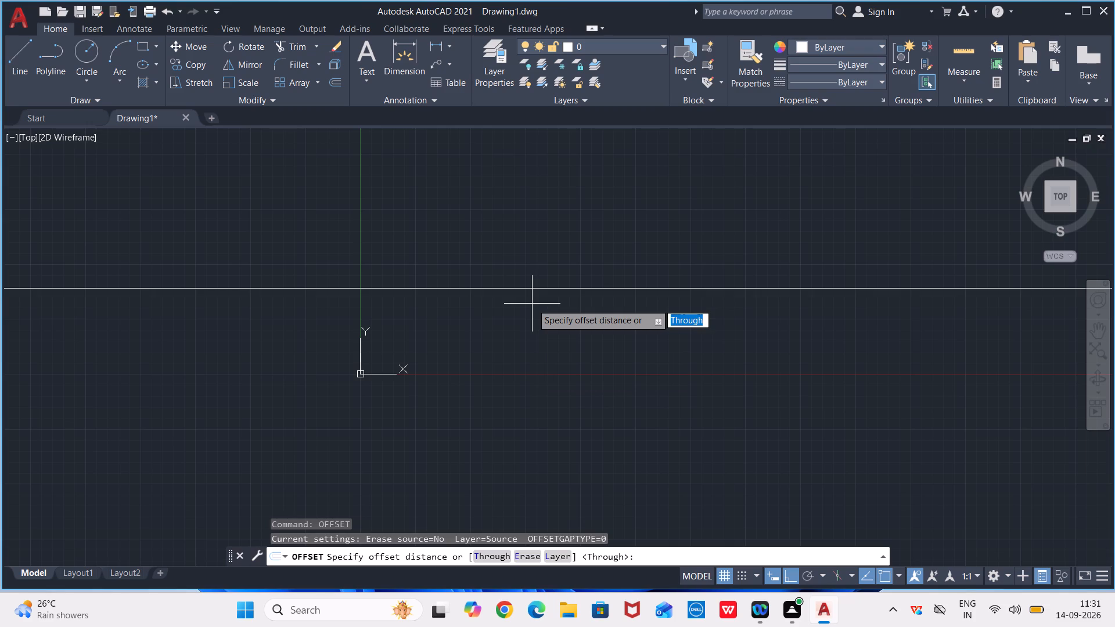
{"action": "type", "text": "0.75"}
{"action": "key", "text": "shift+quotedbl"}
{"action": "key", "text": "Return"}
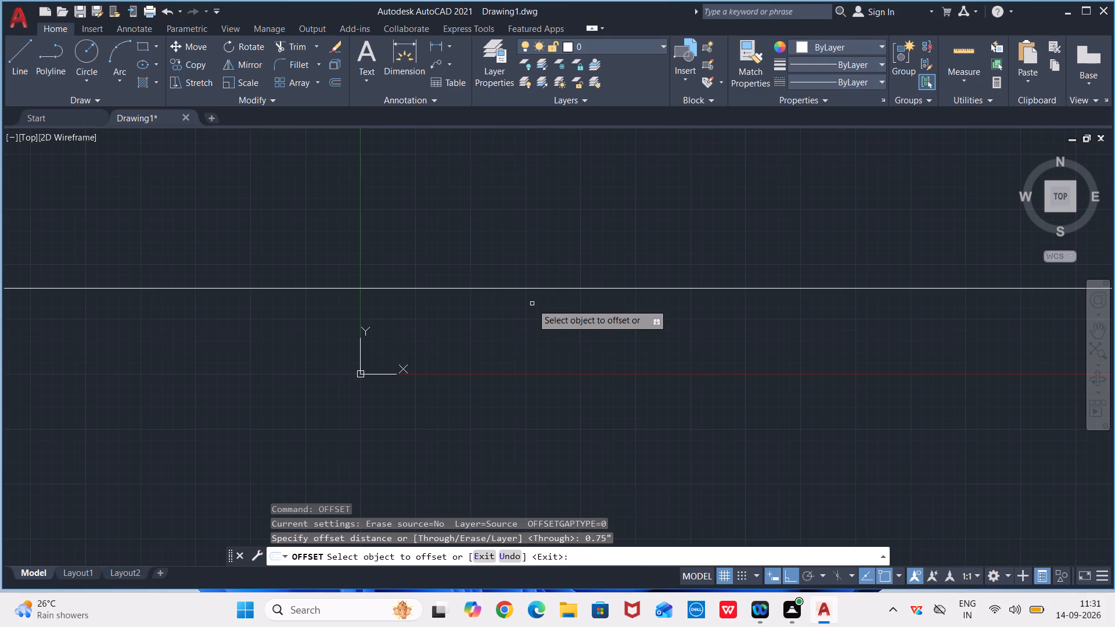
{"action": "left_click", "coordinate": [535, 287]}
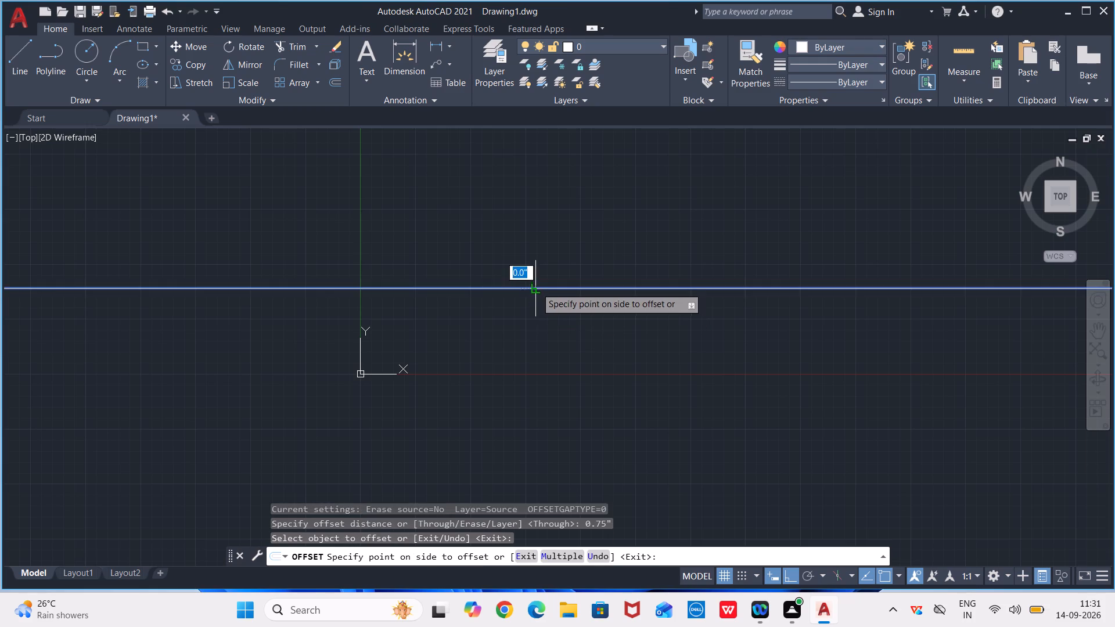
{"action": "left_click", "coordinate": [540, 274]}
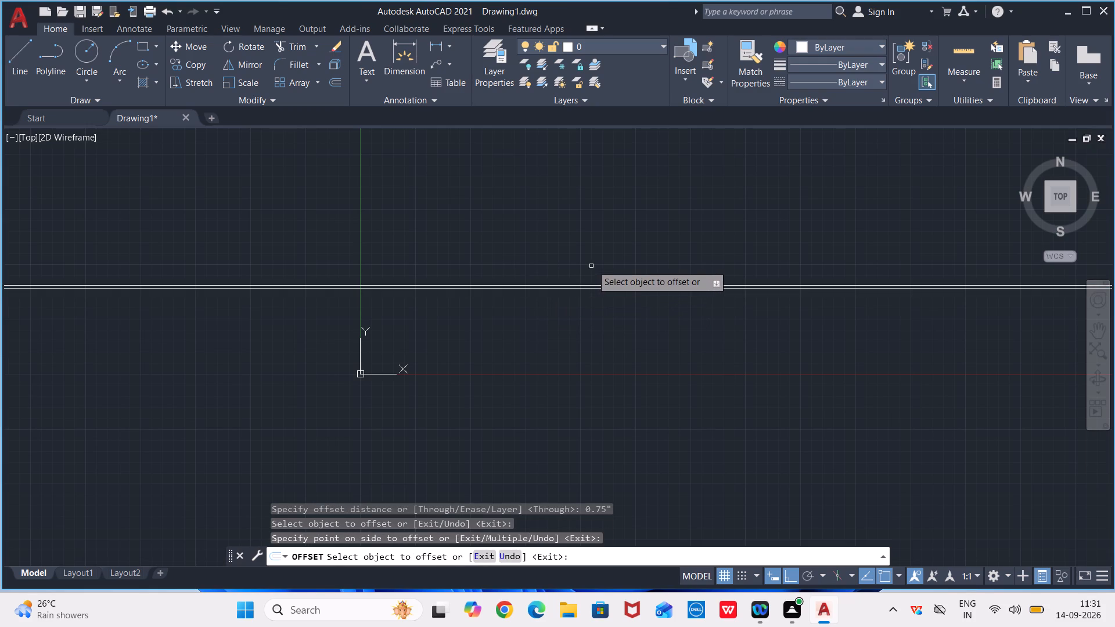
{"action": "key", "text": "space"}
Offset the upper of the two horizontal construction lines upward by 9".
{"action": "key", "text": "space"}
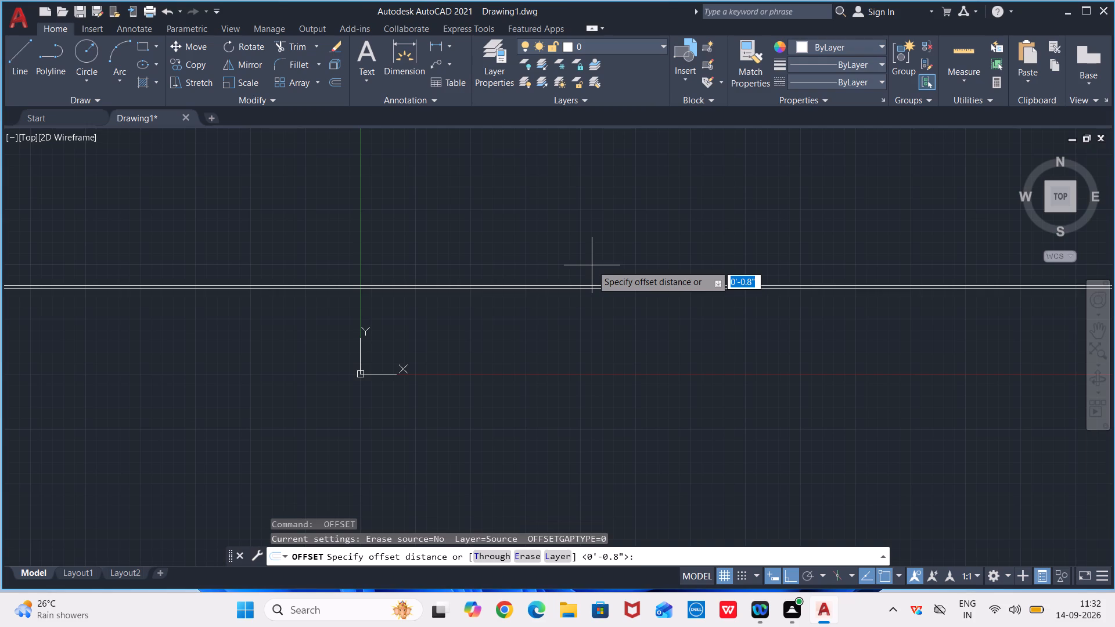
{"action": "key", "text": "9"}
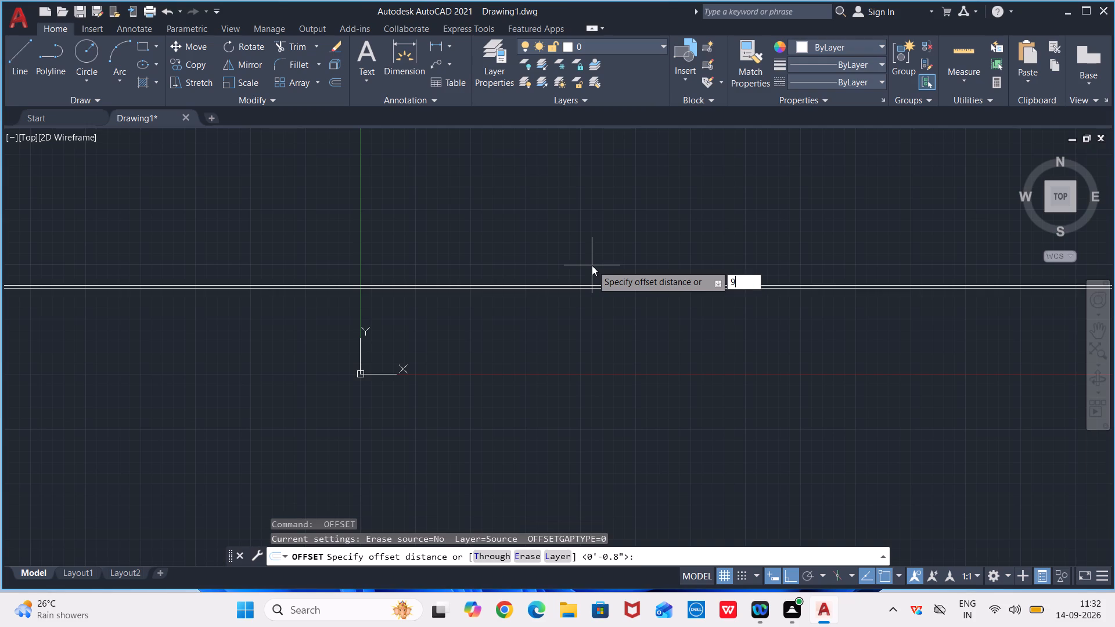
{"action": "key", "text": "shift+quotedbl"}
{"action": "key", "text": "Return"}
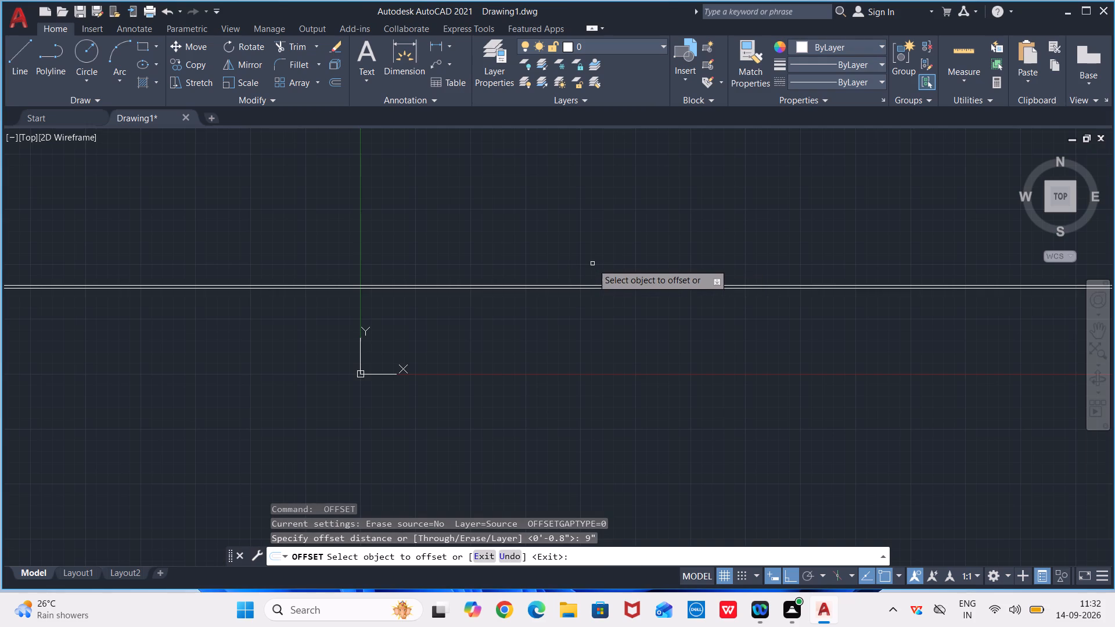
{"action": "middle_click_drag", "start_coordinate": [593, 271], "coordinate": [582, 325]}
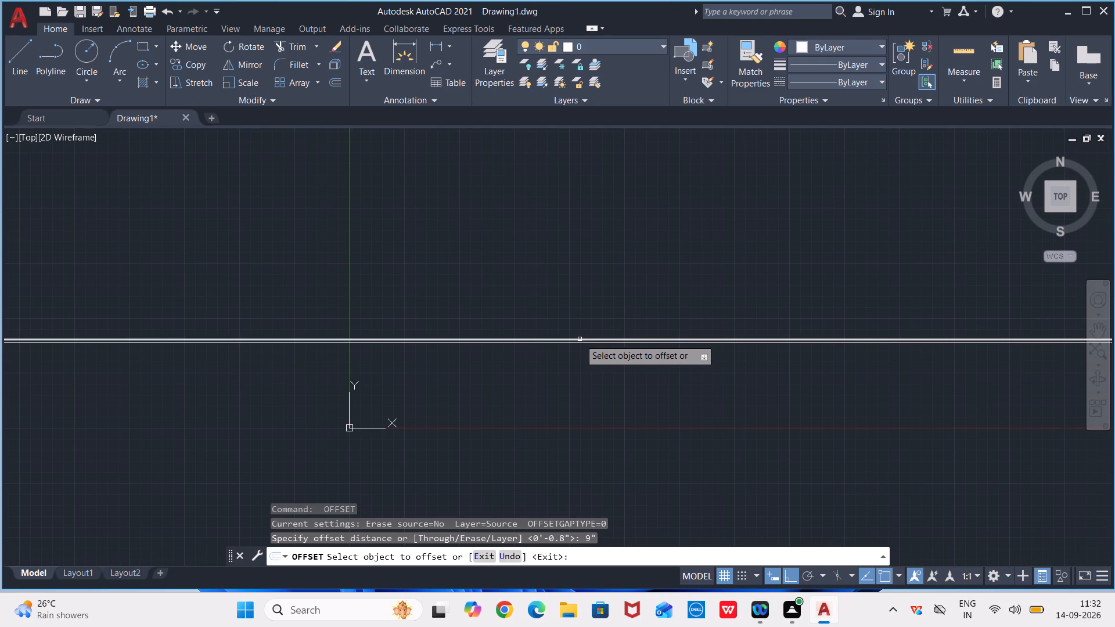
{"action": "left_click", "coordinate": [580, 339]}
{"action": "left_click", "coordinate": [582, 297]}
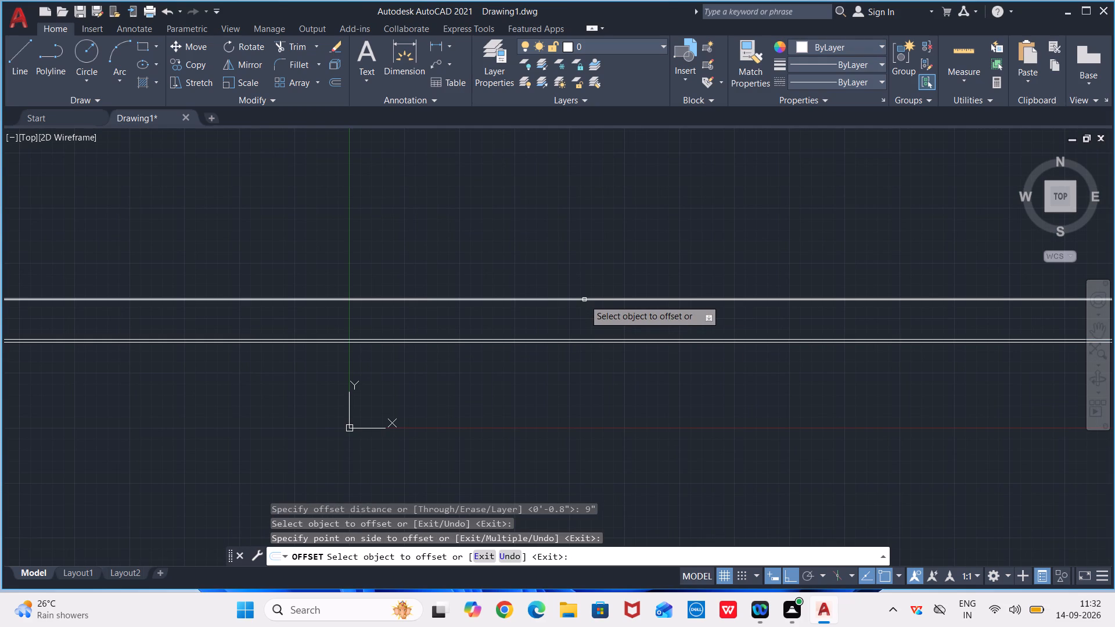
{"action": "key", "text": "space"}
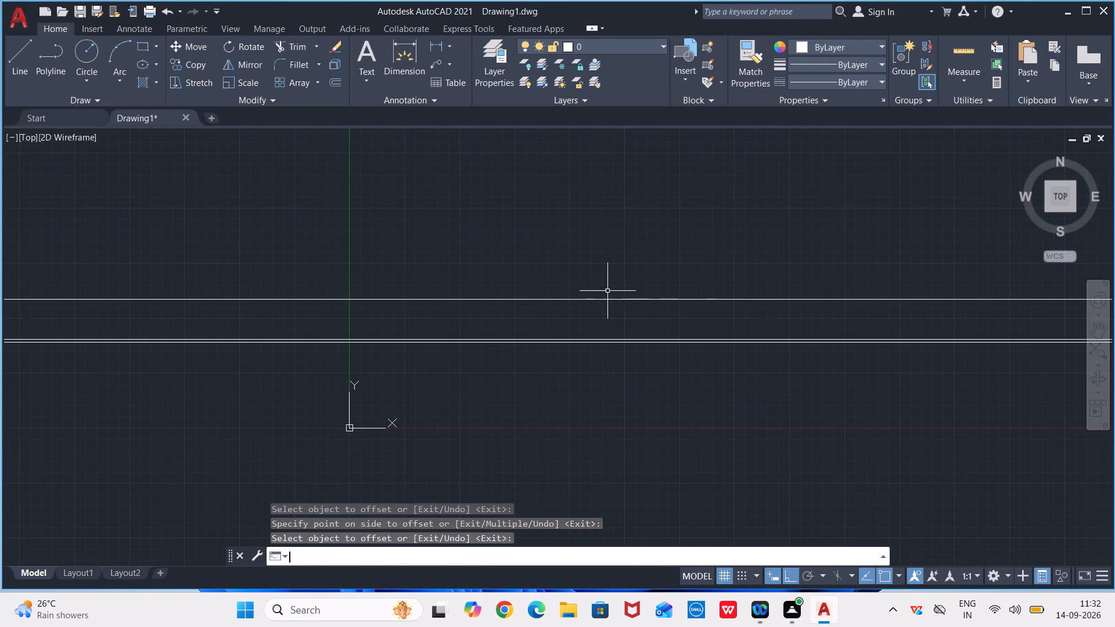
Offset the topmost horizontal construction line upward by 0.75" to form a second closely spaced pair.
{"action": "key", "text": "space"}
{"action": "type", "text": "0.75"}
{"action": "key", "text": "shift+quotedbl"}
{"action": "key", "text": "Return"}
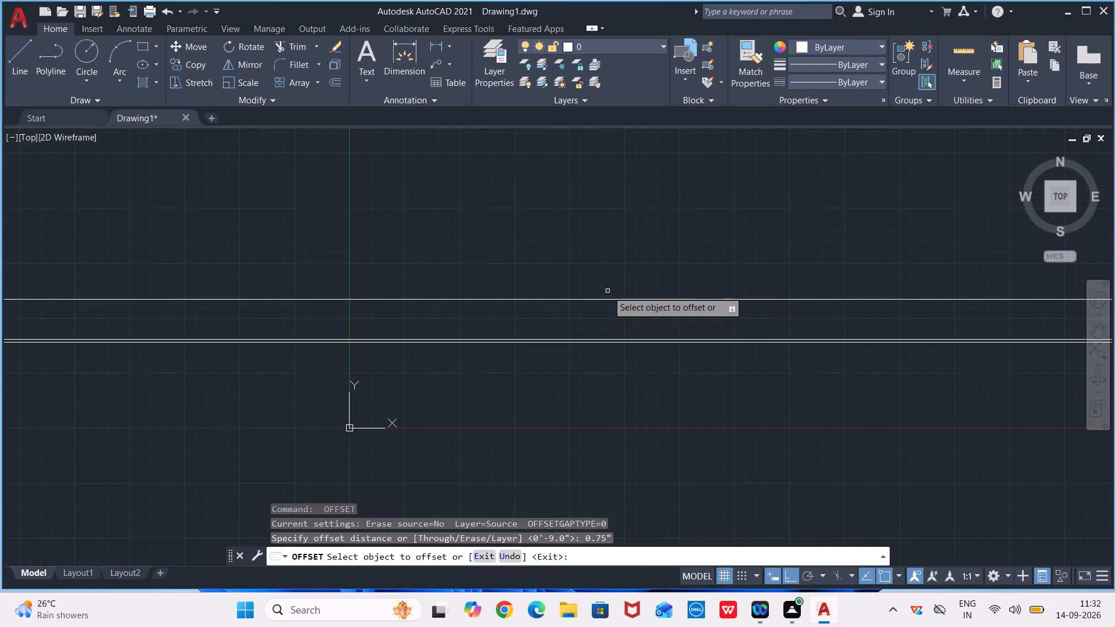
{"action": "left_click", "coordinate": [552, 298]}
{"action": "left_click", "coordinate": [556, 290]}
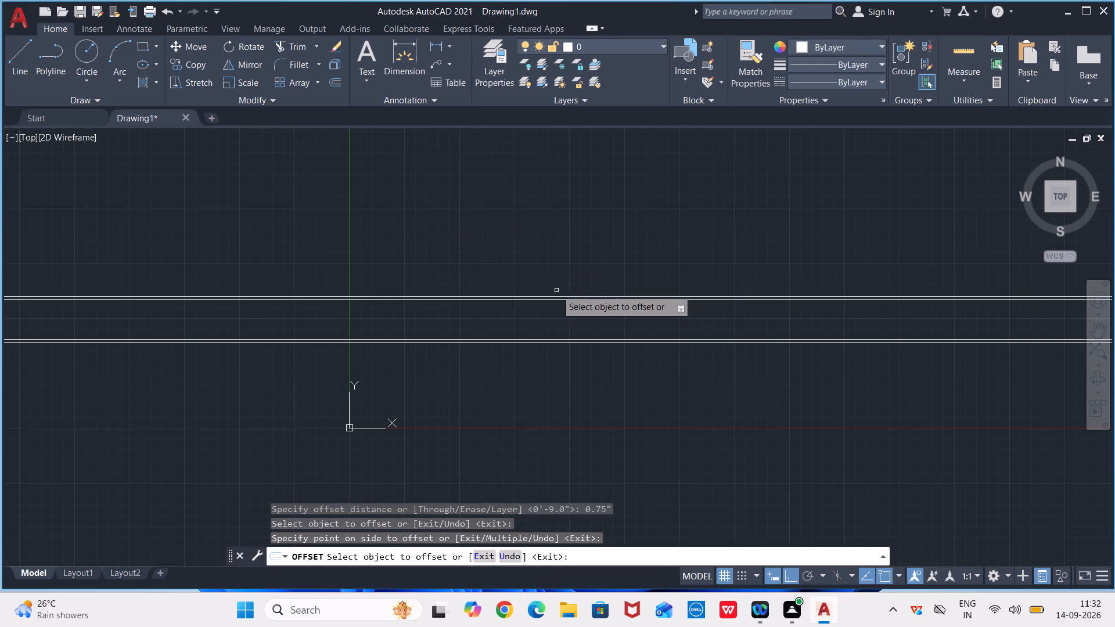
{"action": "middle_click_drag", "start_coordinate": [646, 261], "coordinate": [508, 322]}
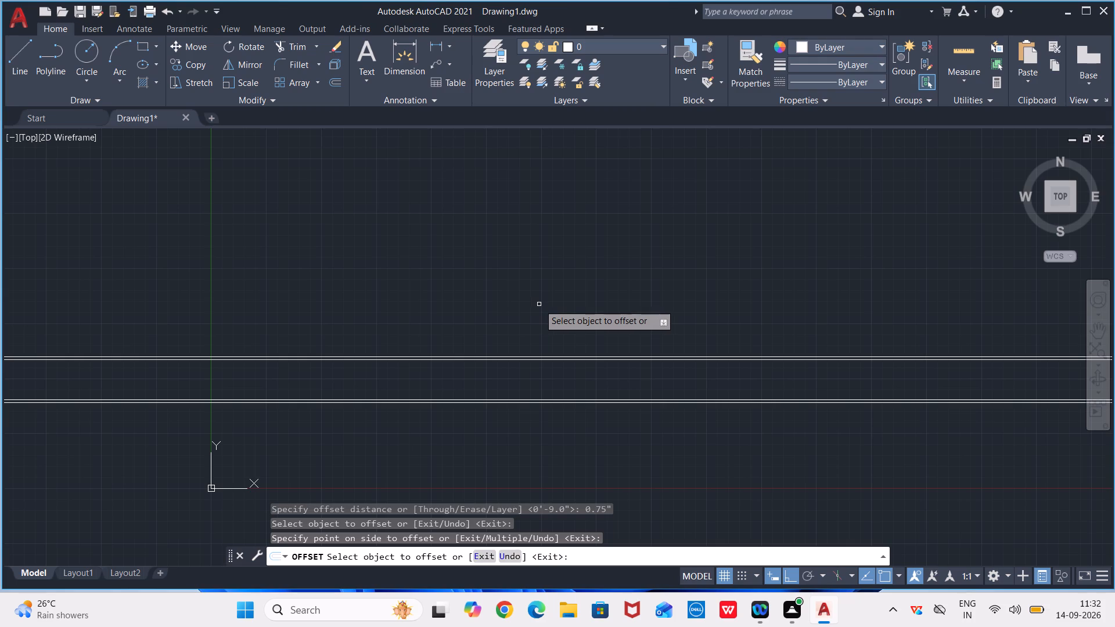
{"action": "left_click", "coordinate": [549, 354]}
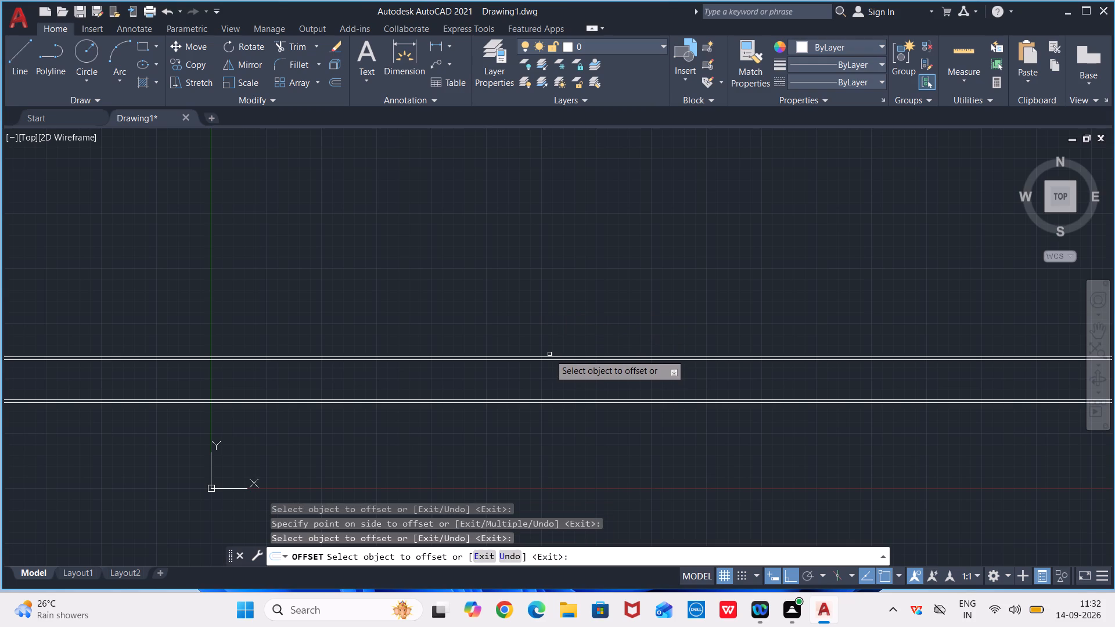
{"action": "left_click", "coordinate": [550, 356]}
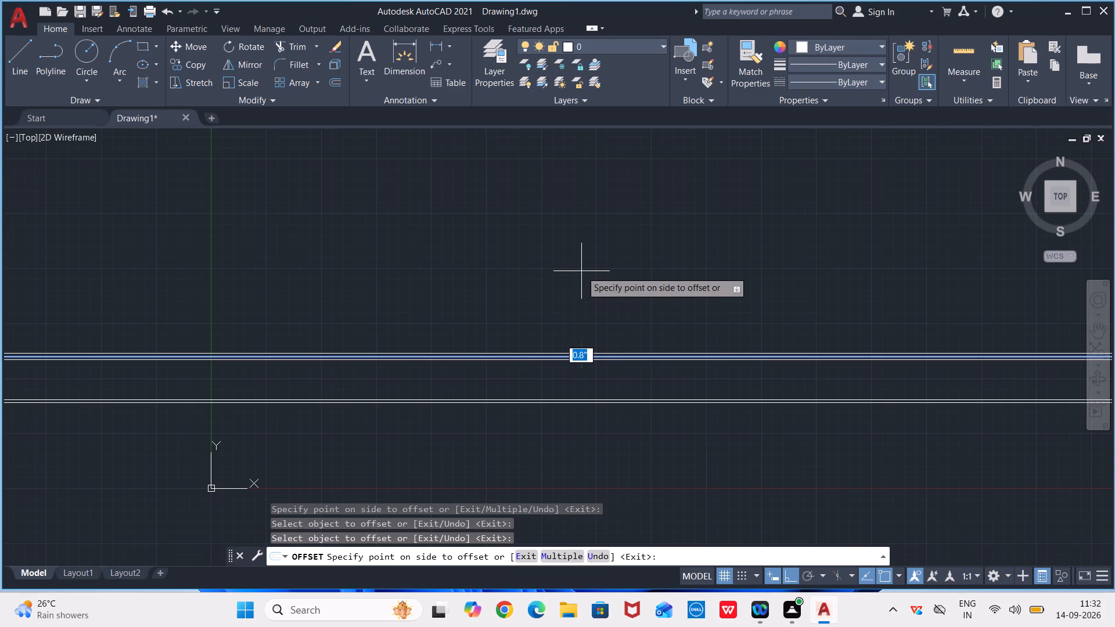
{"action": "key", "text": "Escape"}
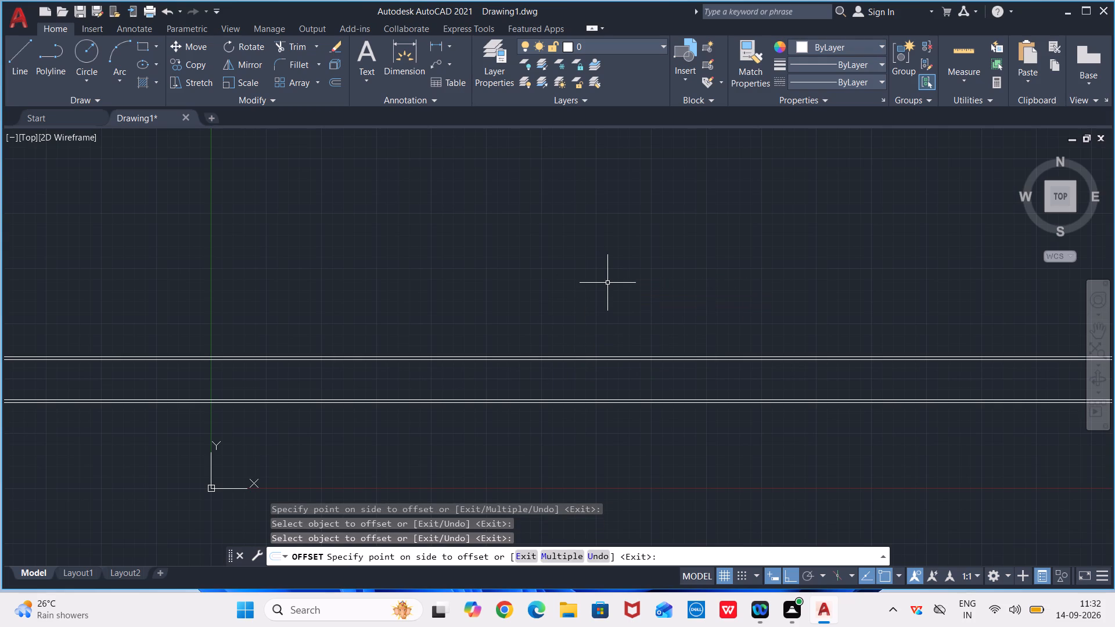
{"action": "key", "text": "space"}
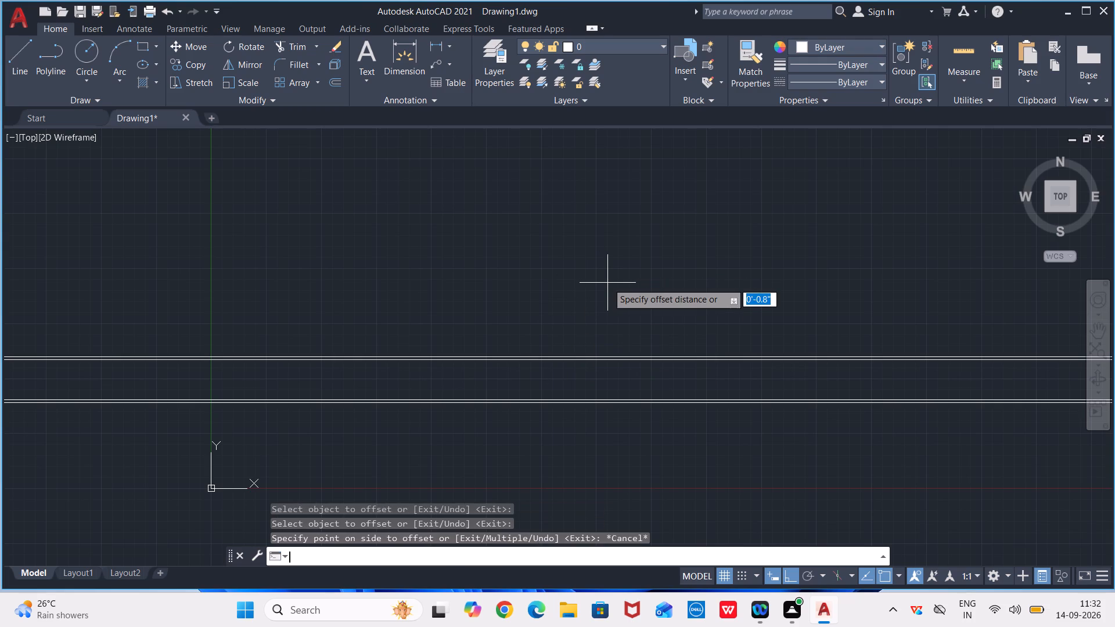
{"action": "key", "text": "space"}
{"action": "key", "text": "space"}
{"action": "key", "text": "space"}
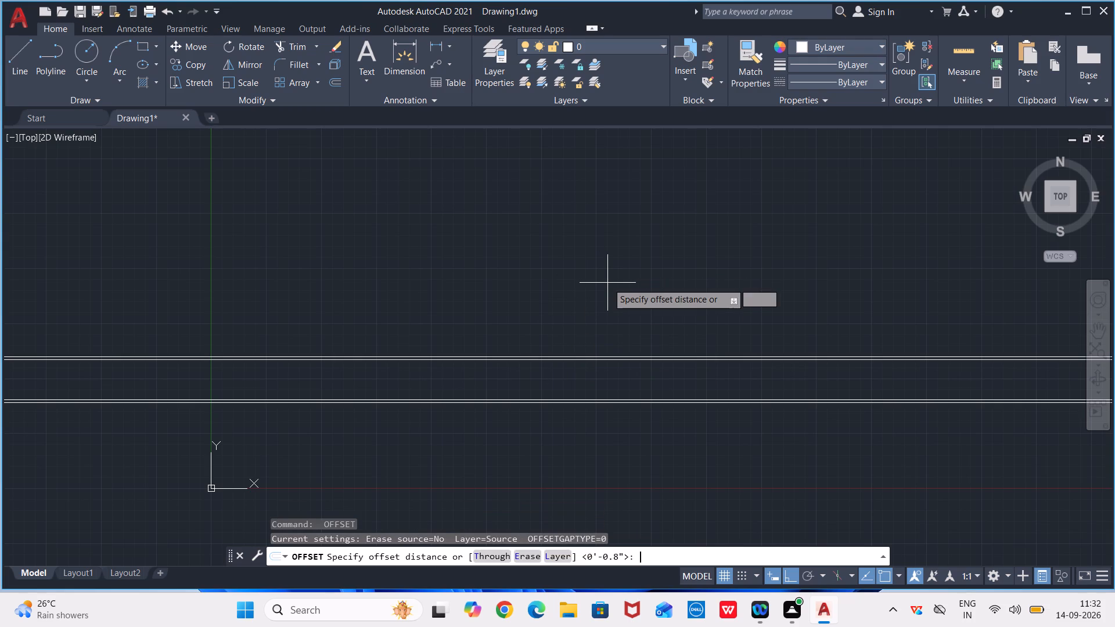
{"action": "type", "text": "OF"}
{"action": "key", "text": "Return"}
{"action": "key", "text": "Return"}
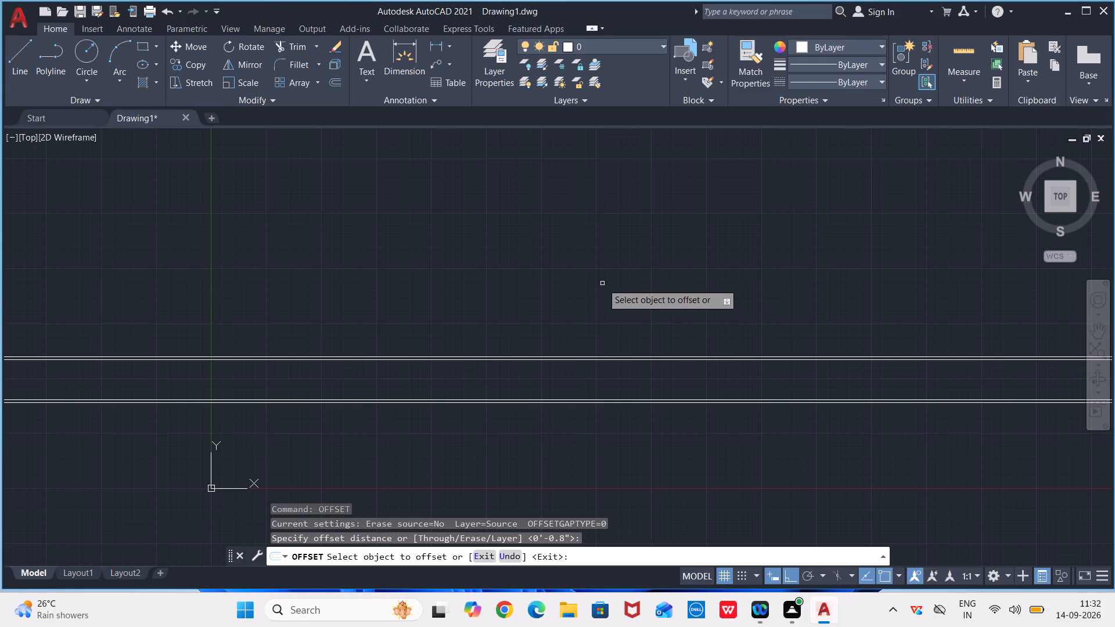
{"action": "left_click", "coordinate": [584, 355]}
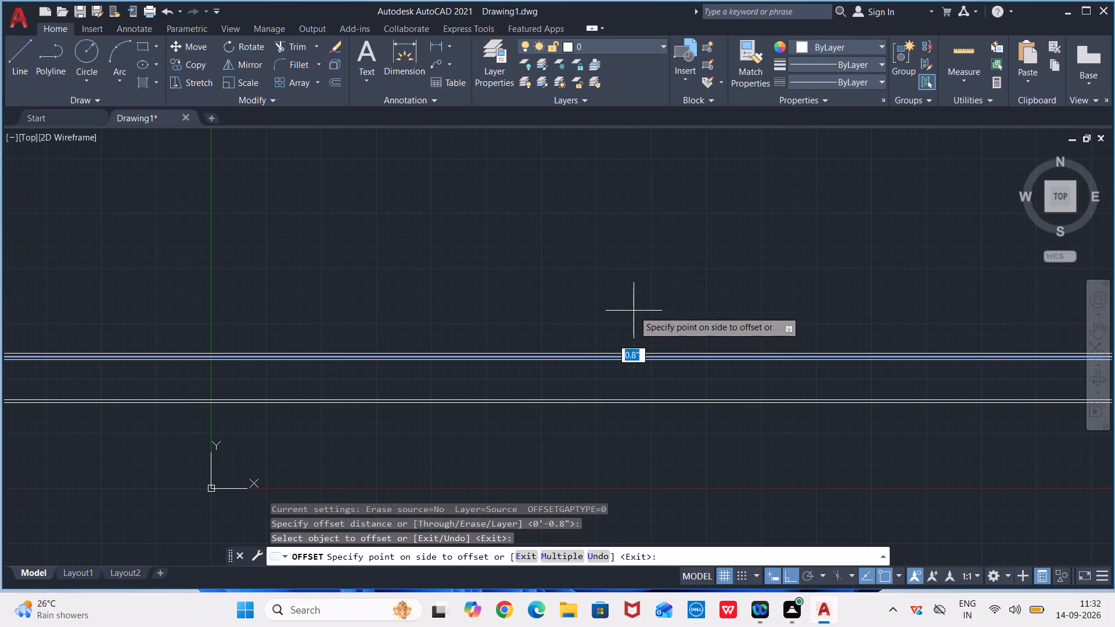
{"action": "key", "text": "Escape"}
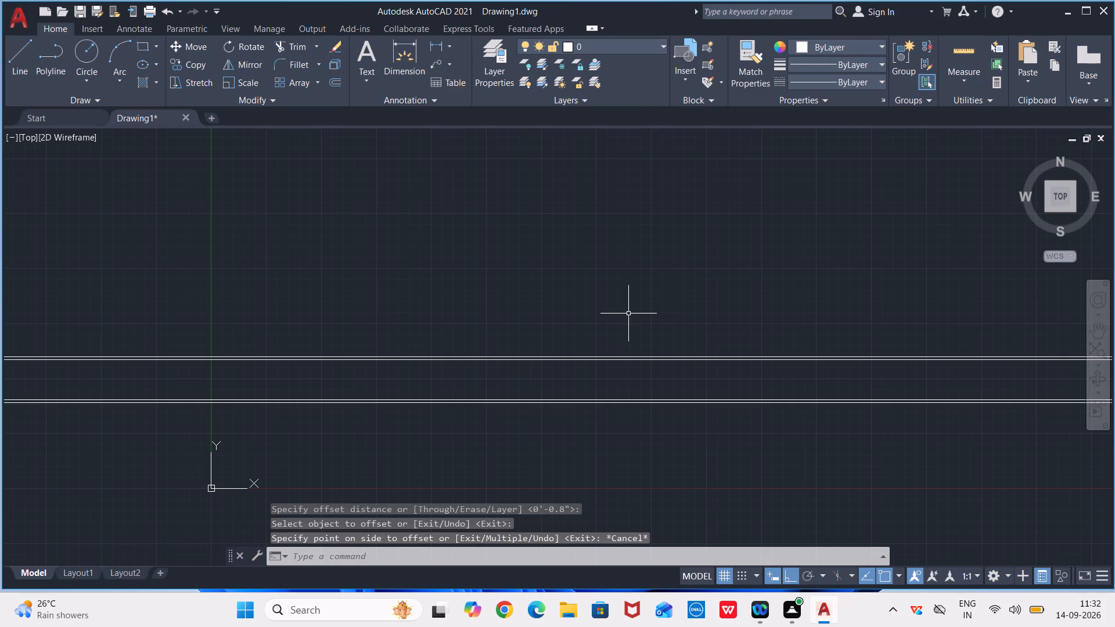
Offset the topmost line of the second horizontal pair upward by 3'.
{"action": "type", "text": "OF"}
{"action": "key", "text": "Return"}
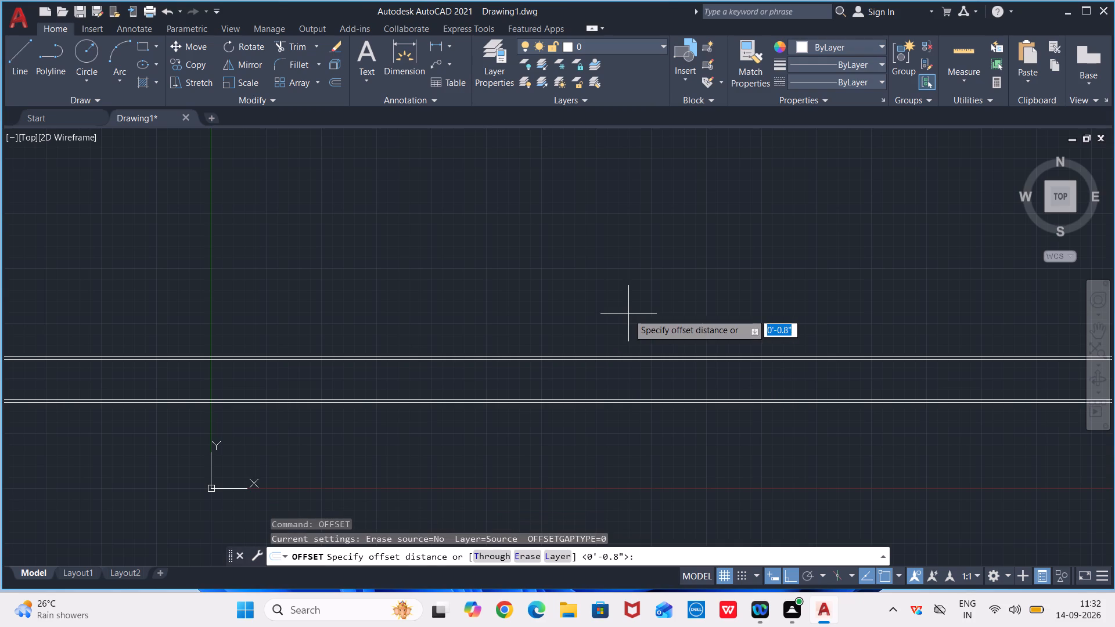
{"action": "type", "text": "3'"}
{"action": "key", "text": "Return"}
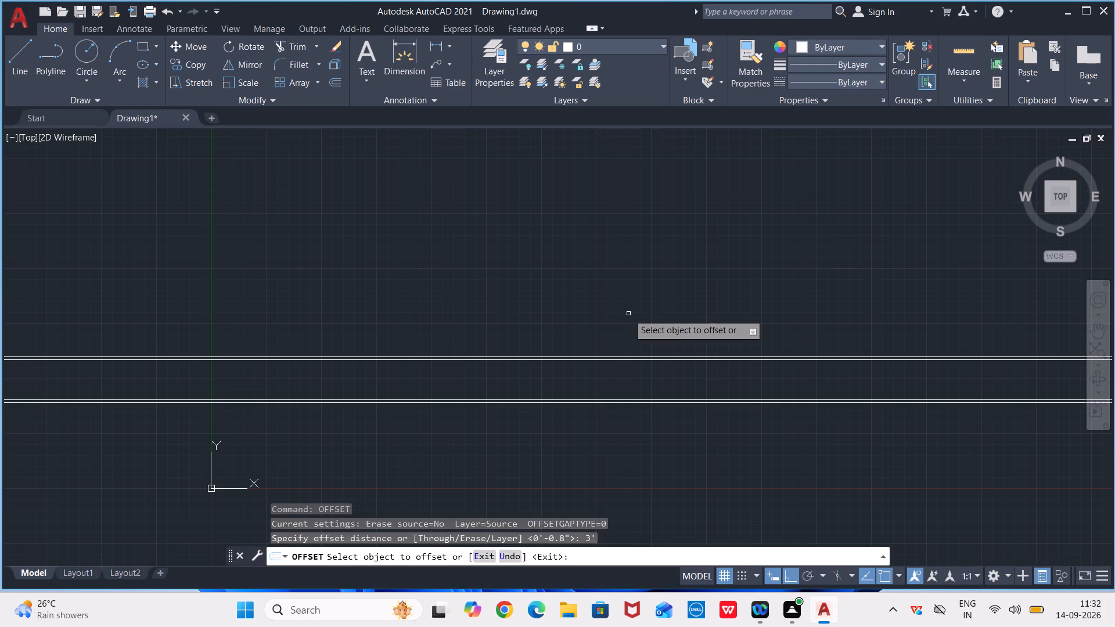
{"action": "left_click", "coordinate": [668, 355]}
{"action": "left_click", "coordinate": [692, 266]}
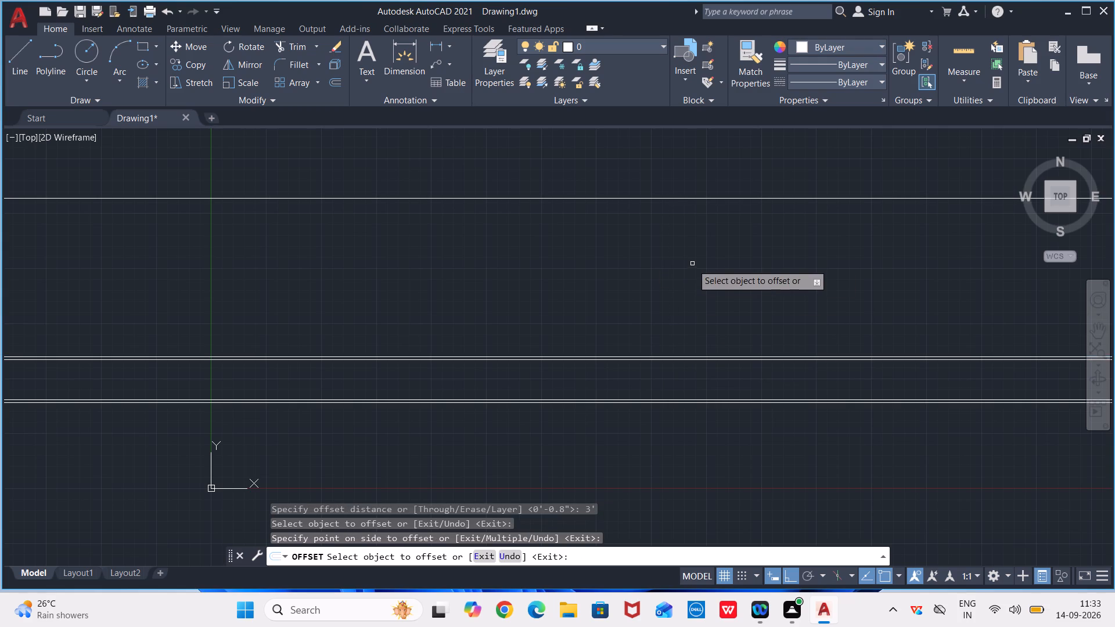
{"action": "middle_click_drag", "start_coordinate": [690, 276], "coordinate": [617, 405]}
{"action": "key", "text": "space"}
Offset the new topmost horizontal construction line upward by 0.75" to form a third closely spaced pair.
{"action": "key", "text": "space"}
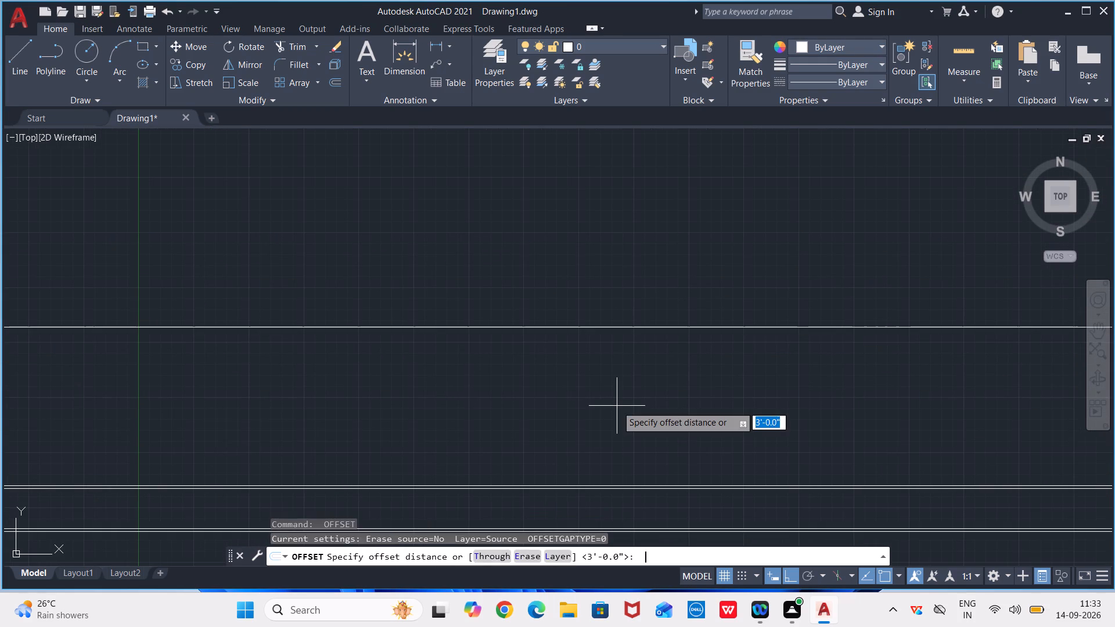
{"action": "key", "text": "0"}
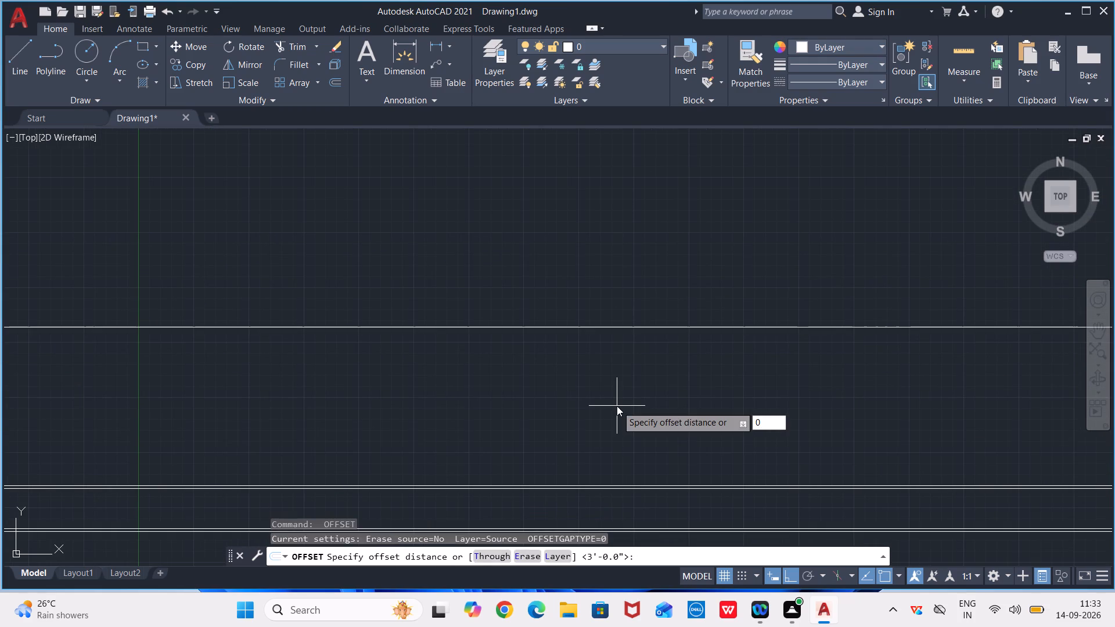
{"action": "type", "text": ".75"}
{"action": "key", "text": "shift+quotedbl"}
{"action": "key", "text": "Return"}
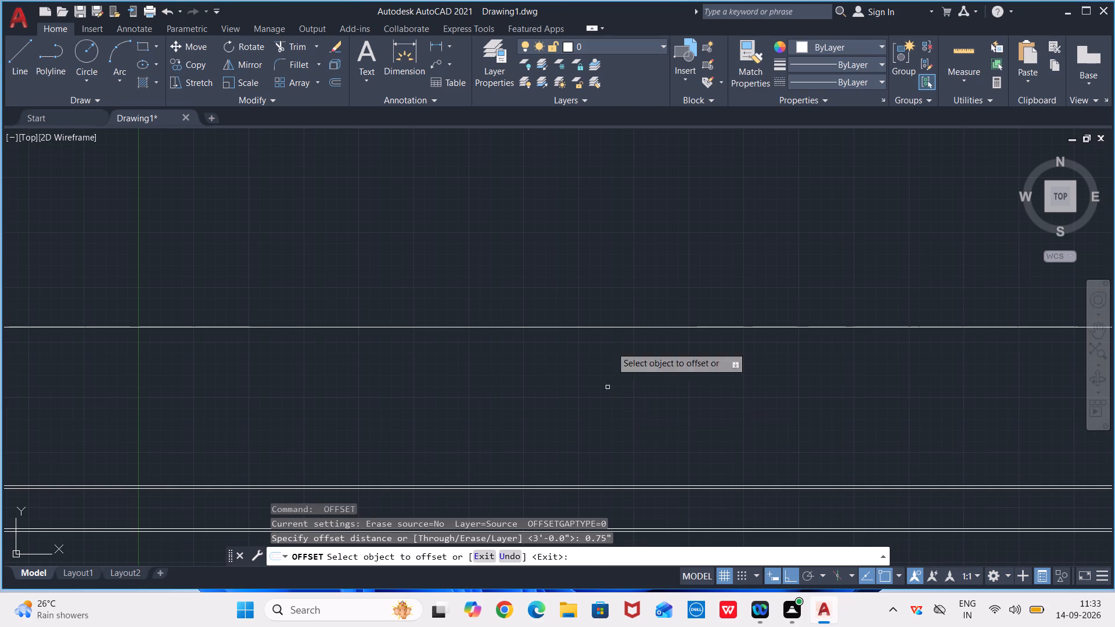
{"action": "left_click", "coordinate": [631, 327]}
{"action": "left_click", "coordinate": [644, 304]}
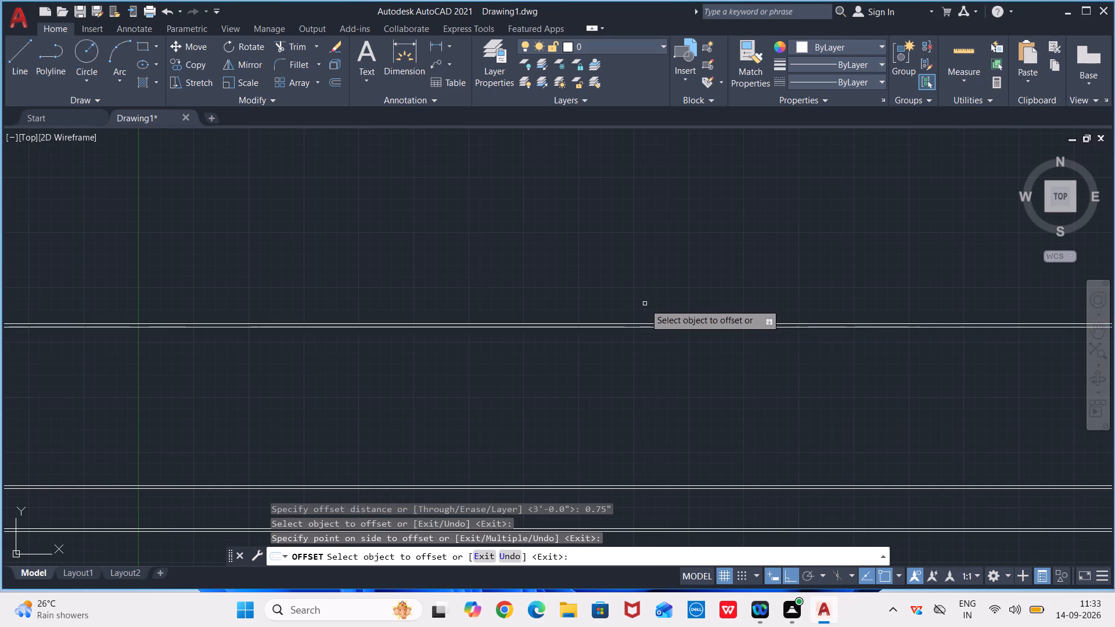
{"action": "key", "text": "space"}
Offset the upper line of the third horizontal pair upward by 1'1".
{"action": "key", "text": "space"}
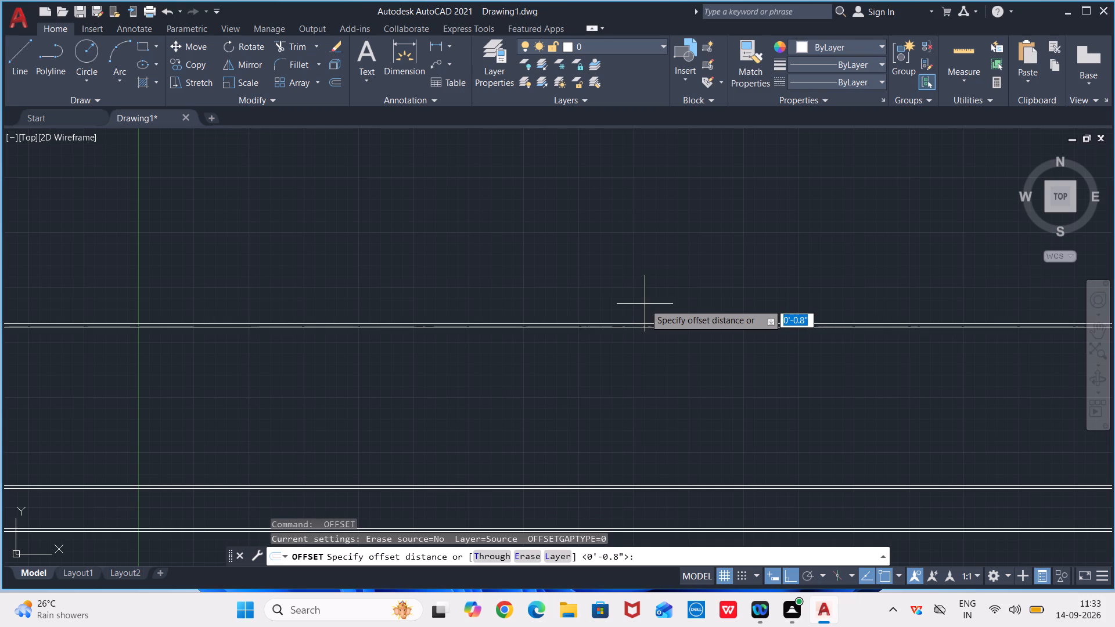
{"action": "type", "text": "1'1"}
{"action": "key", "text": "shift+quotedbl"}
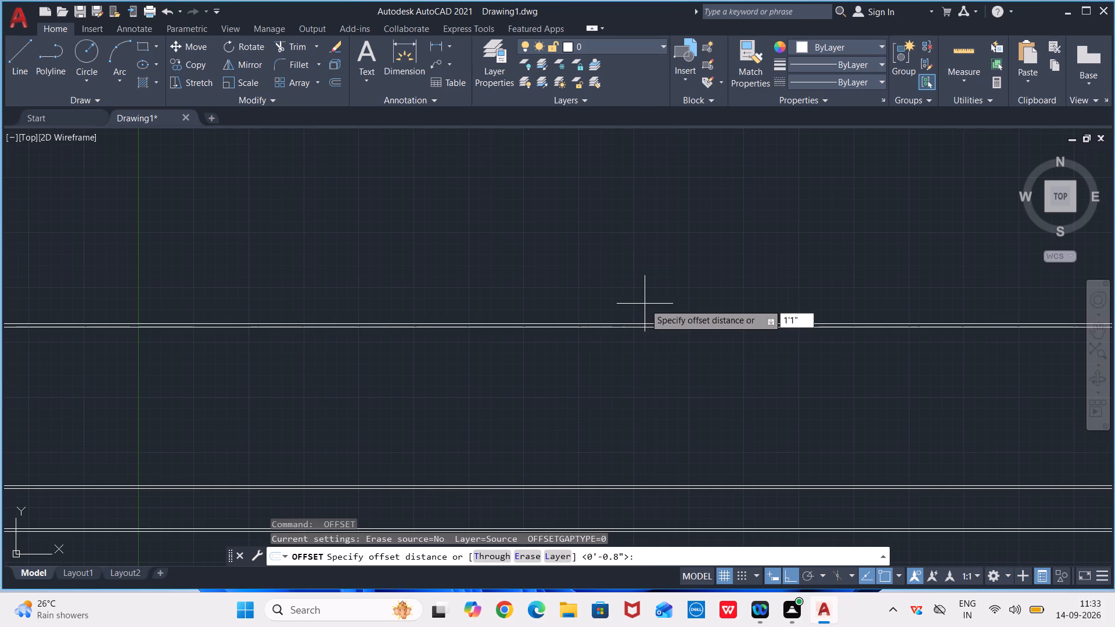
{"action": "key", "text": "Return"}
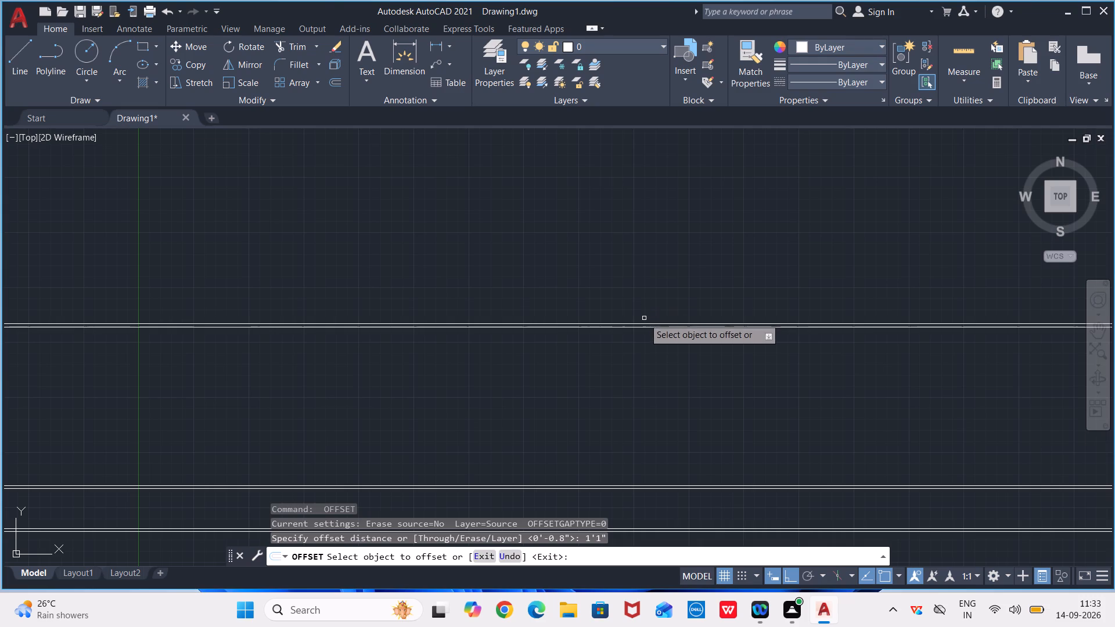
{"action": "left_click", "coordinate": [646, 322]}
{"action": "left_click", "coordinate": [668, 293]}
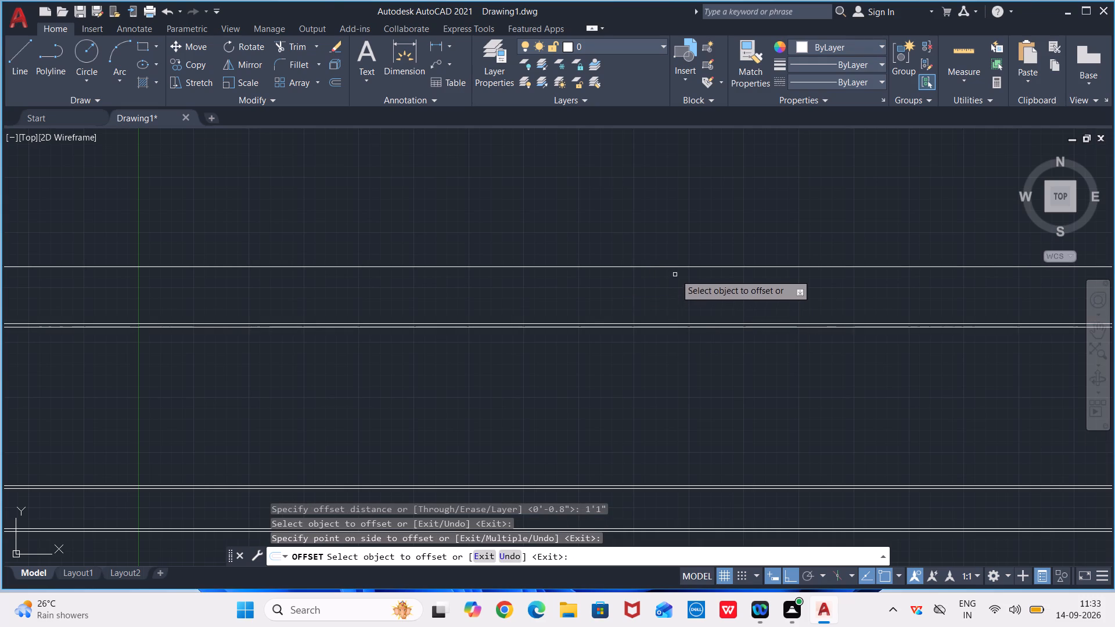
{"action": "key", "text": "space"}
Offset the topmost horizontal construction line upward by 0.75" to form a fourth closely spaced pair.
{"action": "key", "text": "space"}
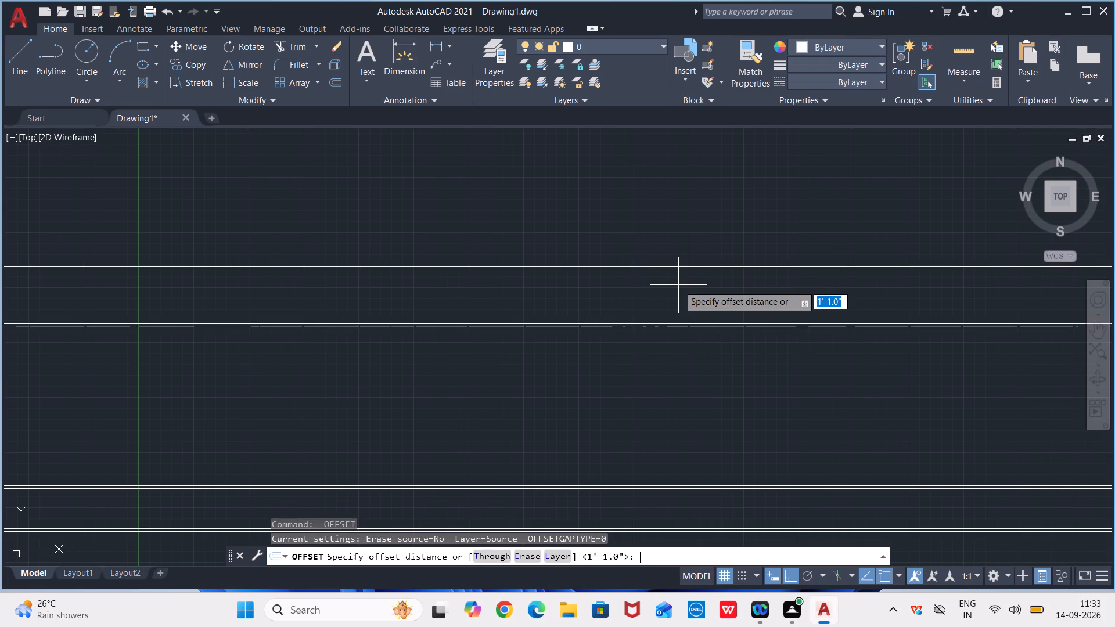
{"action": "type", "text": "0.75"}
{"action": "key", "text": "shift+quotedbl"}
{"action": "key", "text": "Return"}
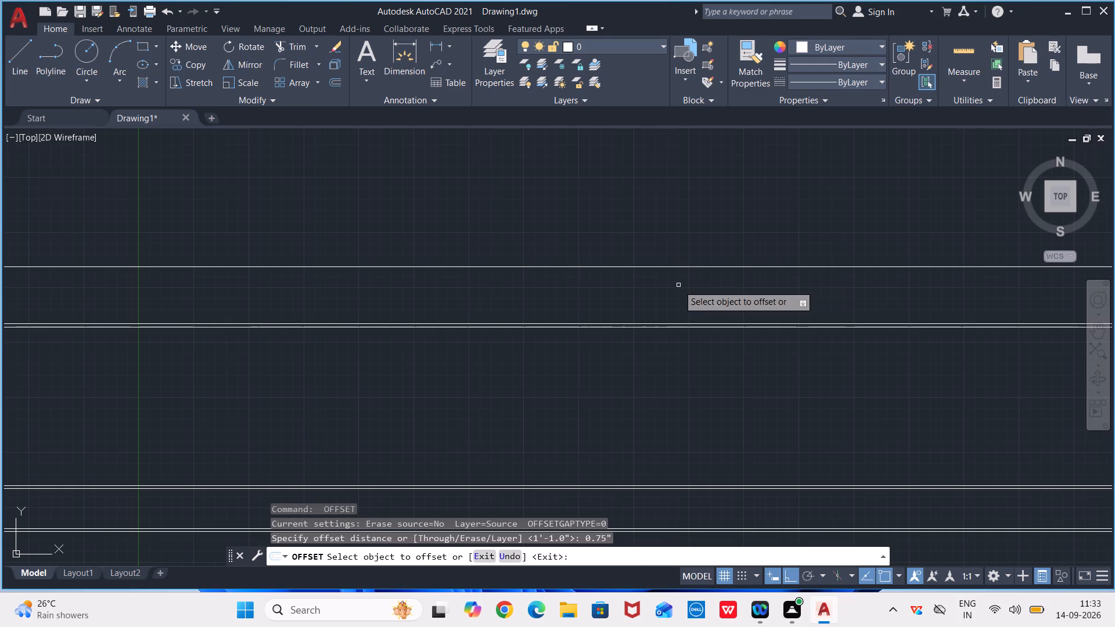
{"action": "left_click", "coordinate": [632, 266]}
{"action": "left_click", "coordinate": [636, 246]}
{"action": "middle_click_drag", "start_coordinate": [653, 238], "coordinate": [560, 385]}
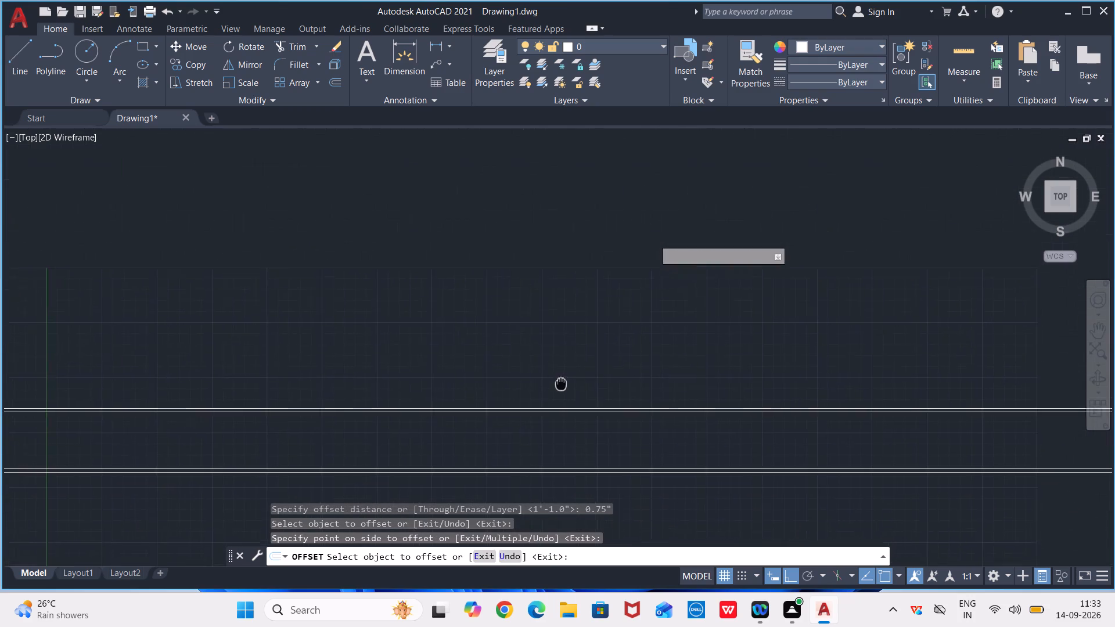
{"action": "middle_click_drag", "start_coordinate": [560, 385], "coordinate": [559, 387]}
{"action": "scroll", "coordinate": [562, 381], "scroll_direction": "down", "scroll_amount": 1}
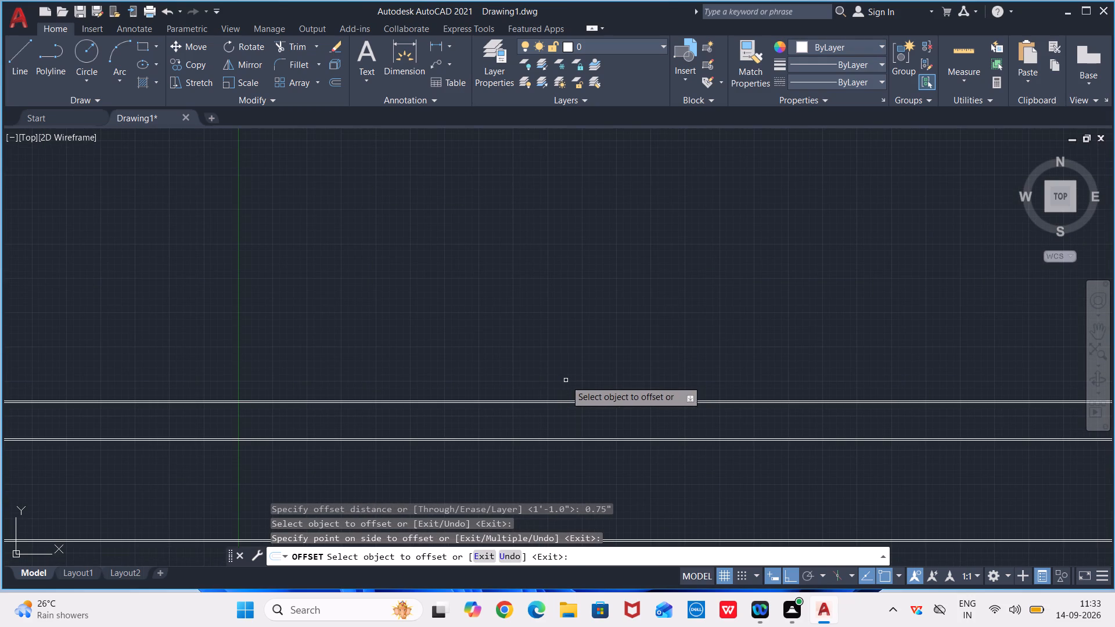
{"action": "key", "text": "space"}
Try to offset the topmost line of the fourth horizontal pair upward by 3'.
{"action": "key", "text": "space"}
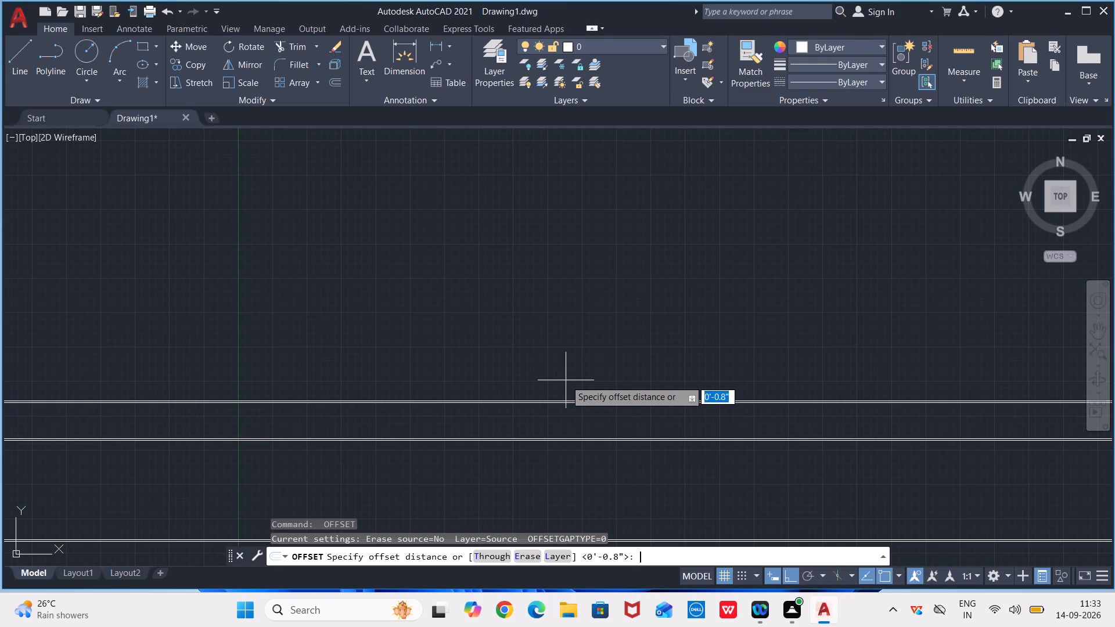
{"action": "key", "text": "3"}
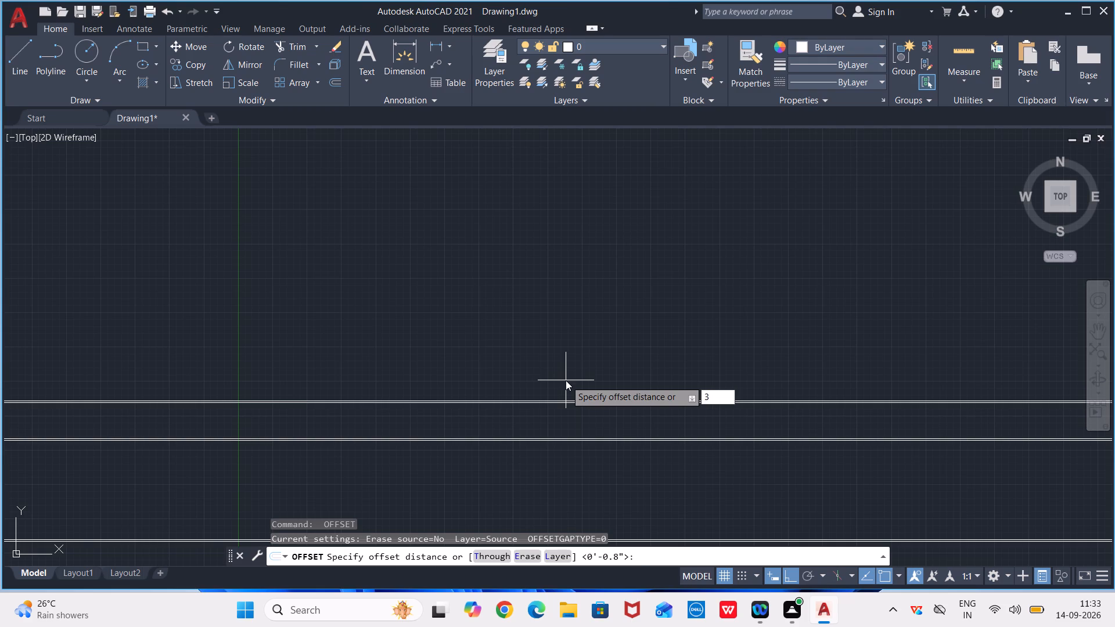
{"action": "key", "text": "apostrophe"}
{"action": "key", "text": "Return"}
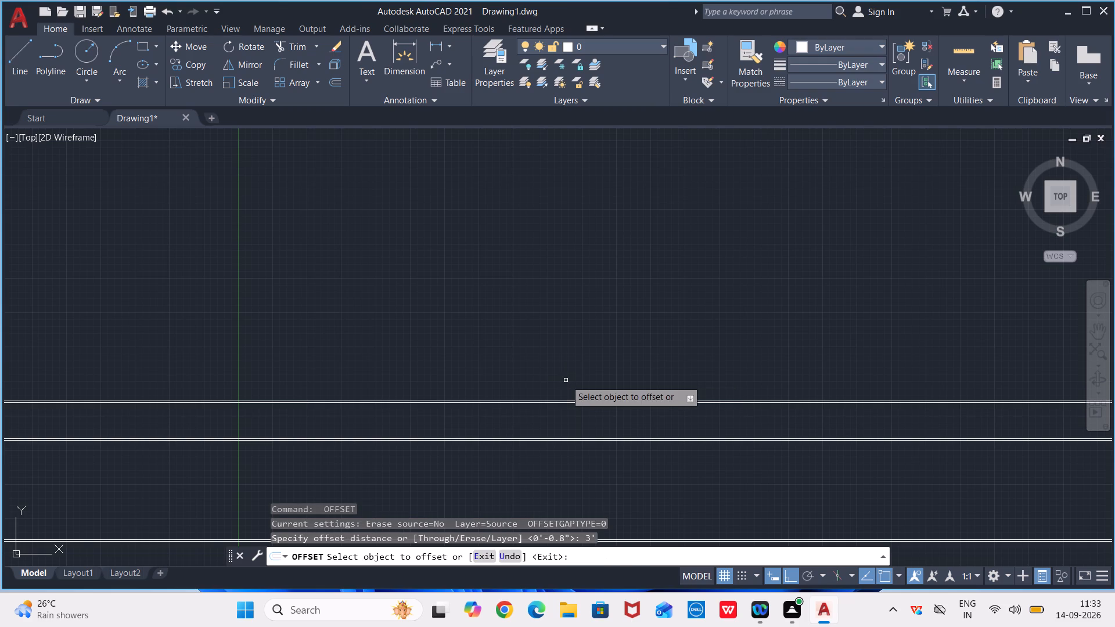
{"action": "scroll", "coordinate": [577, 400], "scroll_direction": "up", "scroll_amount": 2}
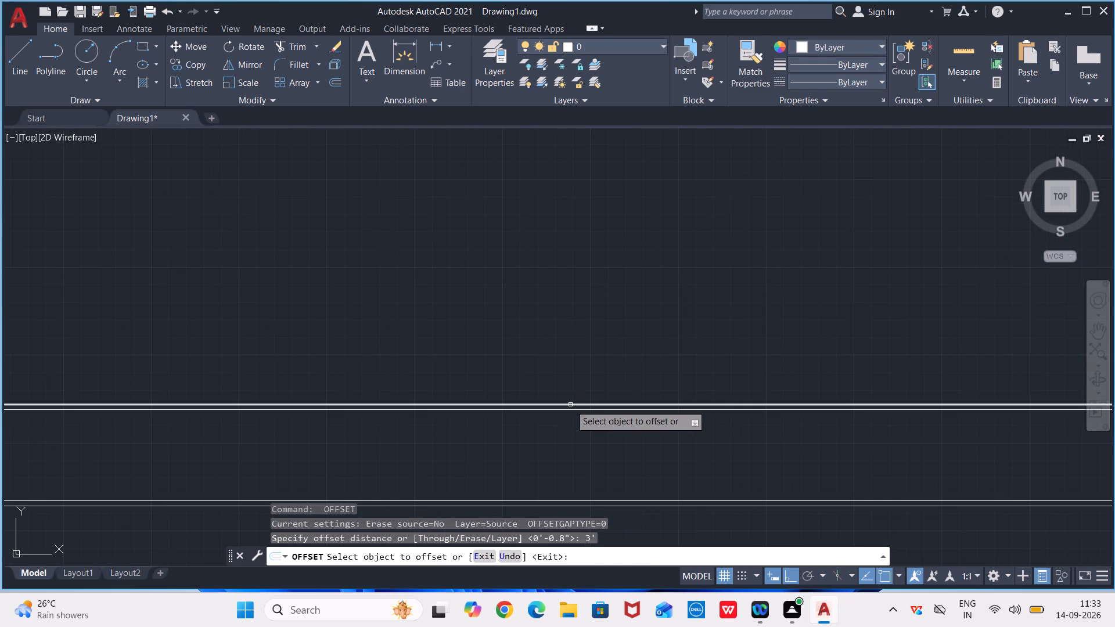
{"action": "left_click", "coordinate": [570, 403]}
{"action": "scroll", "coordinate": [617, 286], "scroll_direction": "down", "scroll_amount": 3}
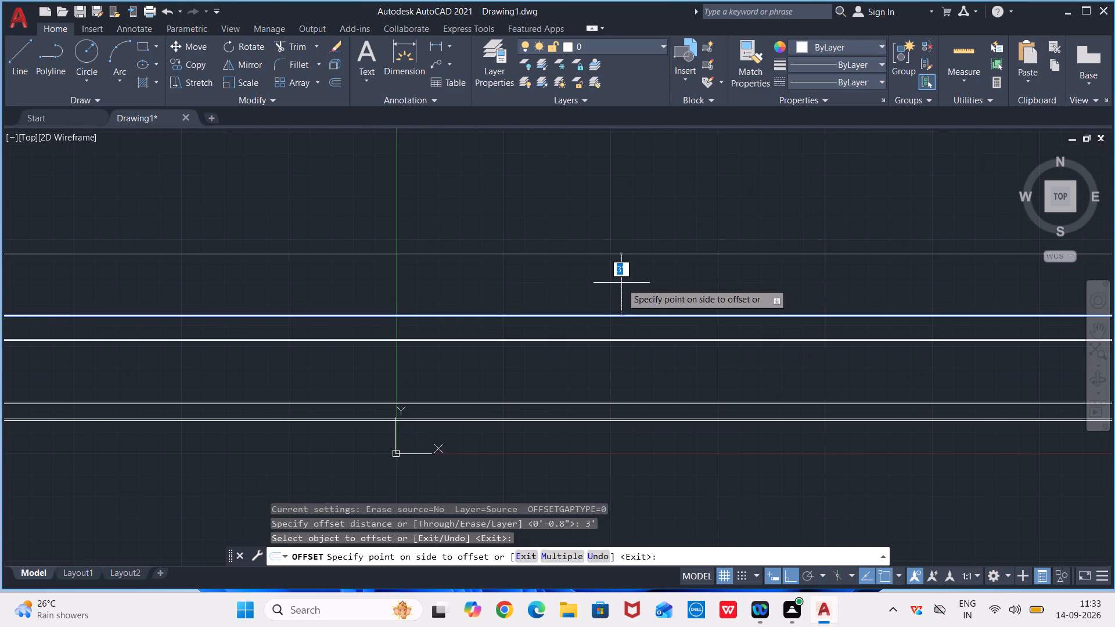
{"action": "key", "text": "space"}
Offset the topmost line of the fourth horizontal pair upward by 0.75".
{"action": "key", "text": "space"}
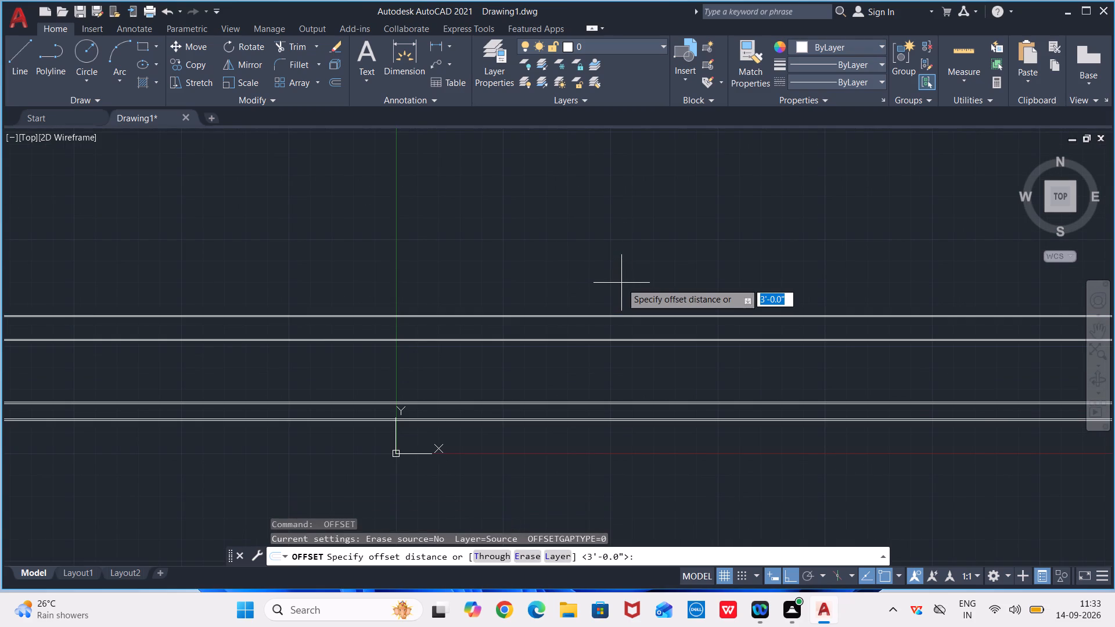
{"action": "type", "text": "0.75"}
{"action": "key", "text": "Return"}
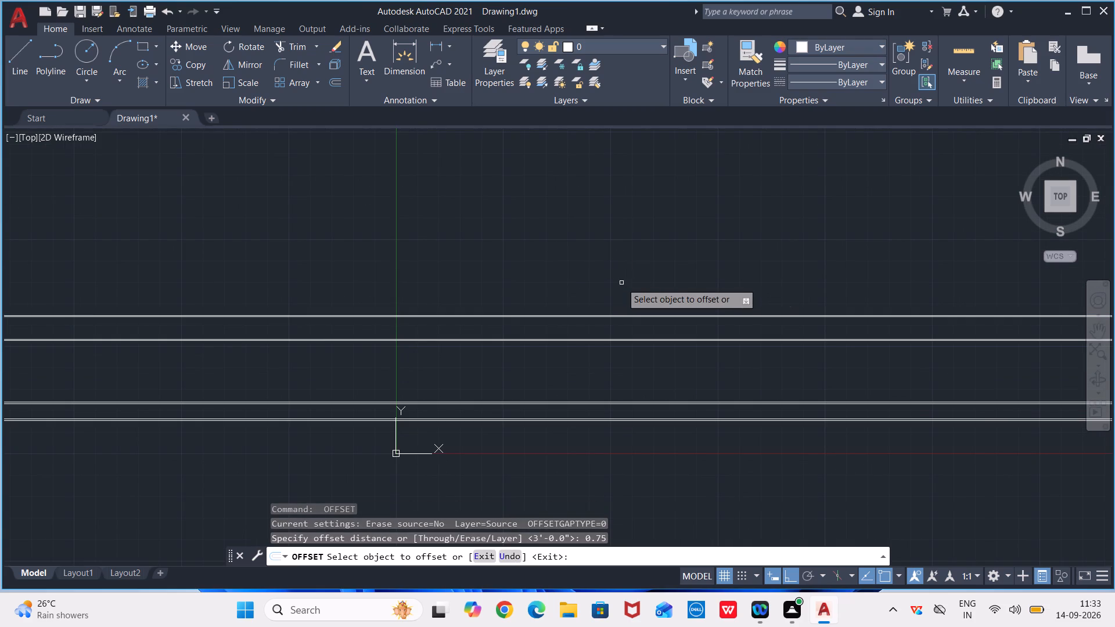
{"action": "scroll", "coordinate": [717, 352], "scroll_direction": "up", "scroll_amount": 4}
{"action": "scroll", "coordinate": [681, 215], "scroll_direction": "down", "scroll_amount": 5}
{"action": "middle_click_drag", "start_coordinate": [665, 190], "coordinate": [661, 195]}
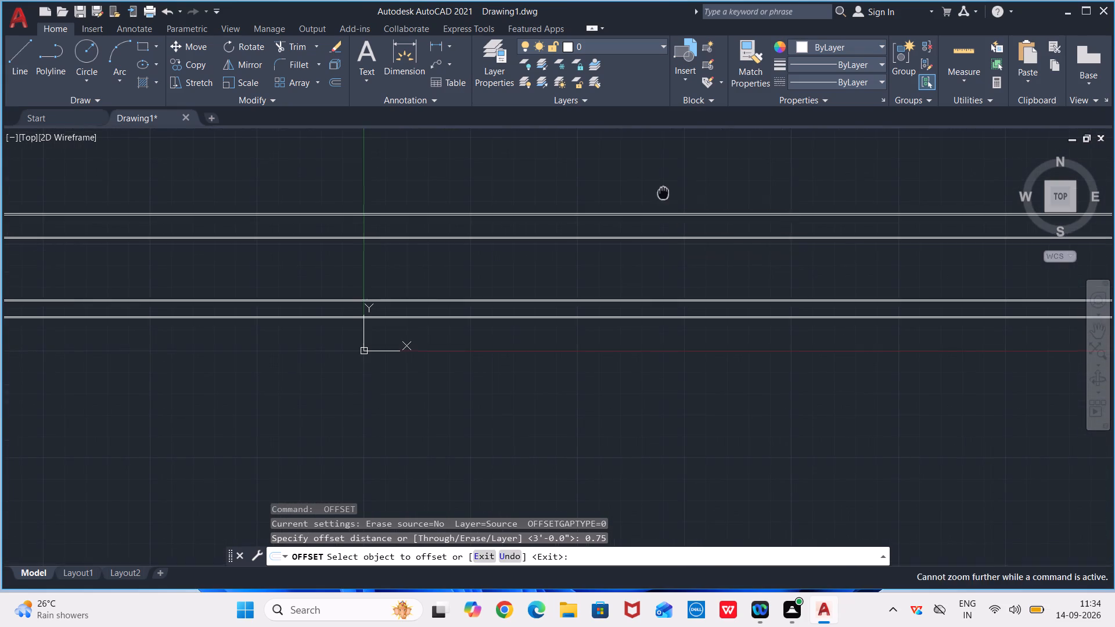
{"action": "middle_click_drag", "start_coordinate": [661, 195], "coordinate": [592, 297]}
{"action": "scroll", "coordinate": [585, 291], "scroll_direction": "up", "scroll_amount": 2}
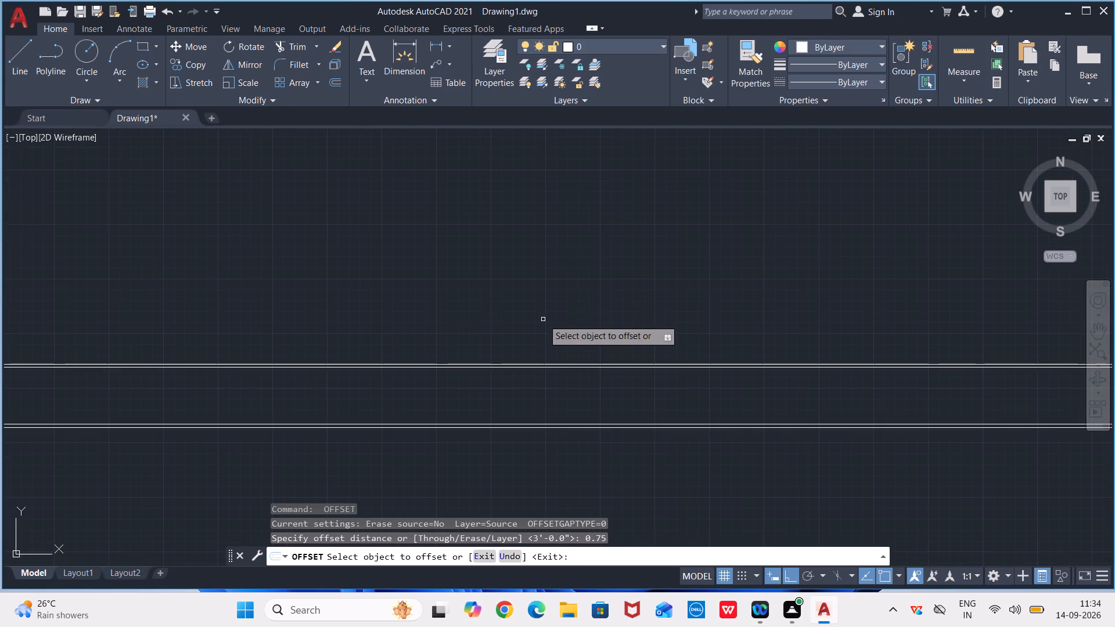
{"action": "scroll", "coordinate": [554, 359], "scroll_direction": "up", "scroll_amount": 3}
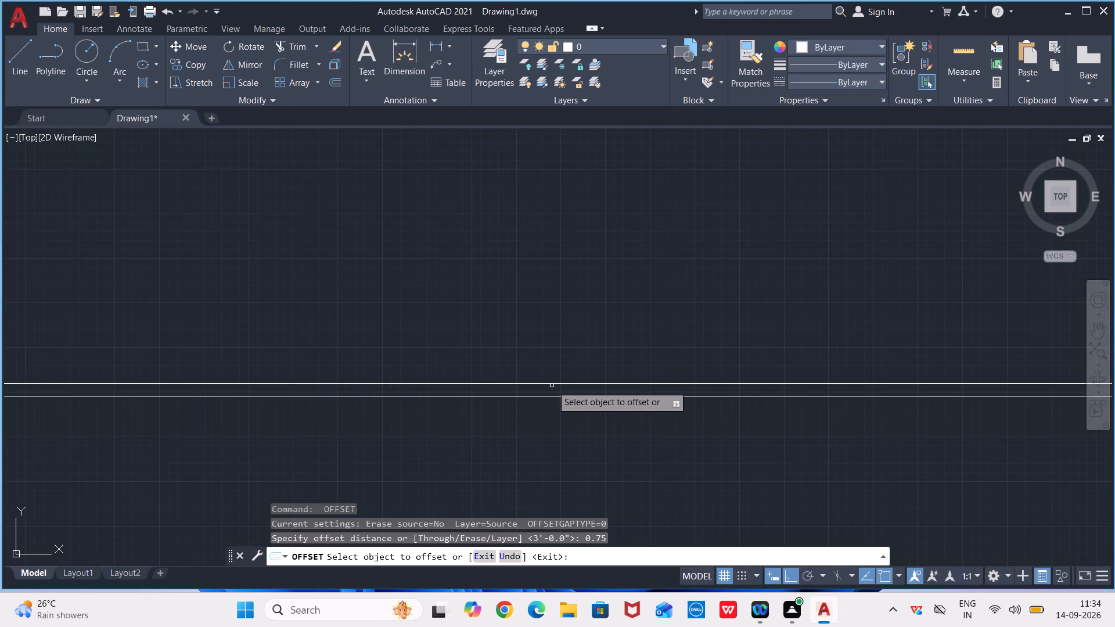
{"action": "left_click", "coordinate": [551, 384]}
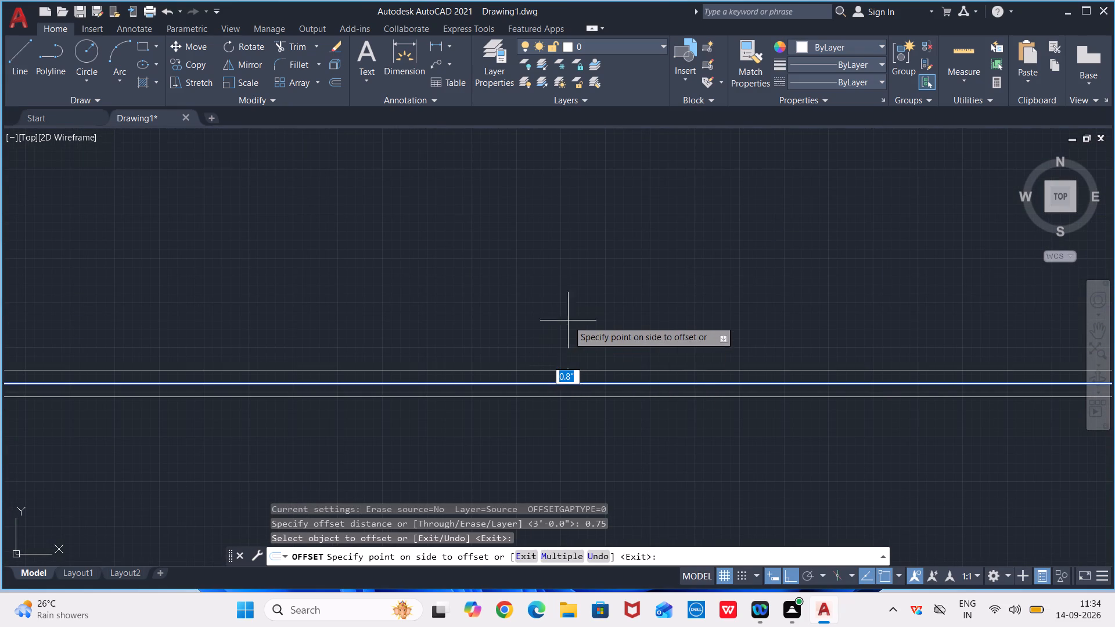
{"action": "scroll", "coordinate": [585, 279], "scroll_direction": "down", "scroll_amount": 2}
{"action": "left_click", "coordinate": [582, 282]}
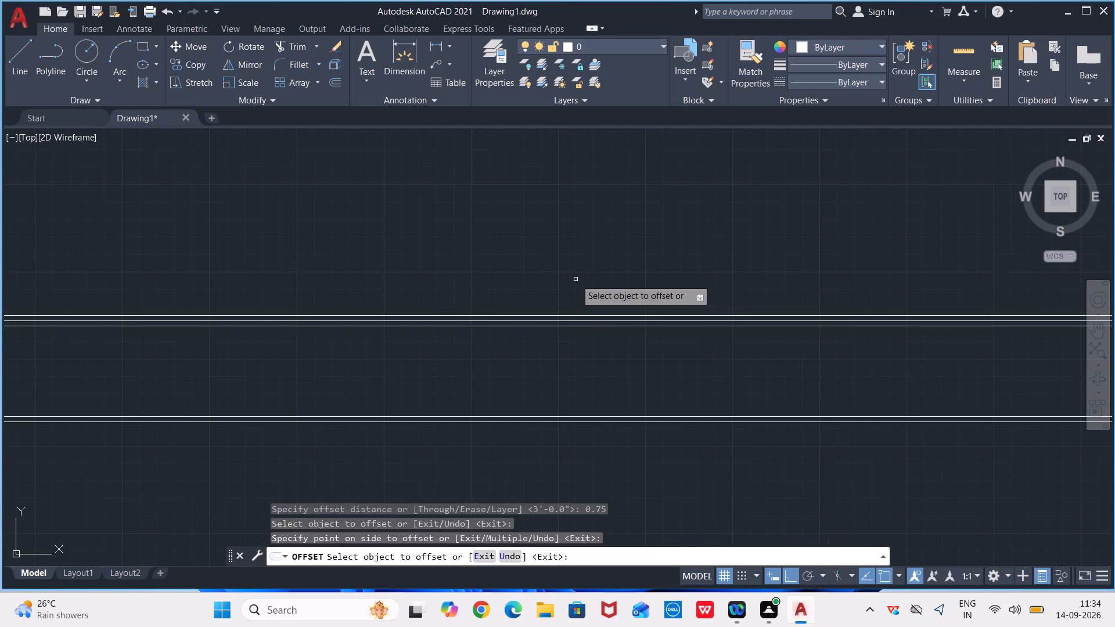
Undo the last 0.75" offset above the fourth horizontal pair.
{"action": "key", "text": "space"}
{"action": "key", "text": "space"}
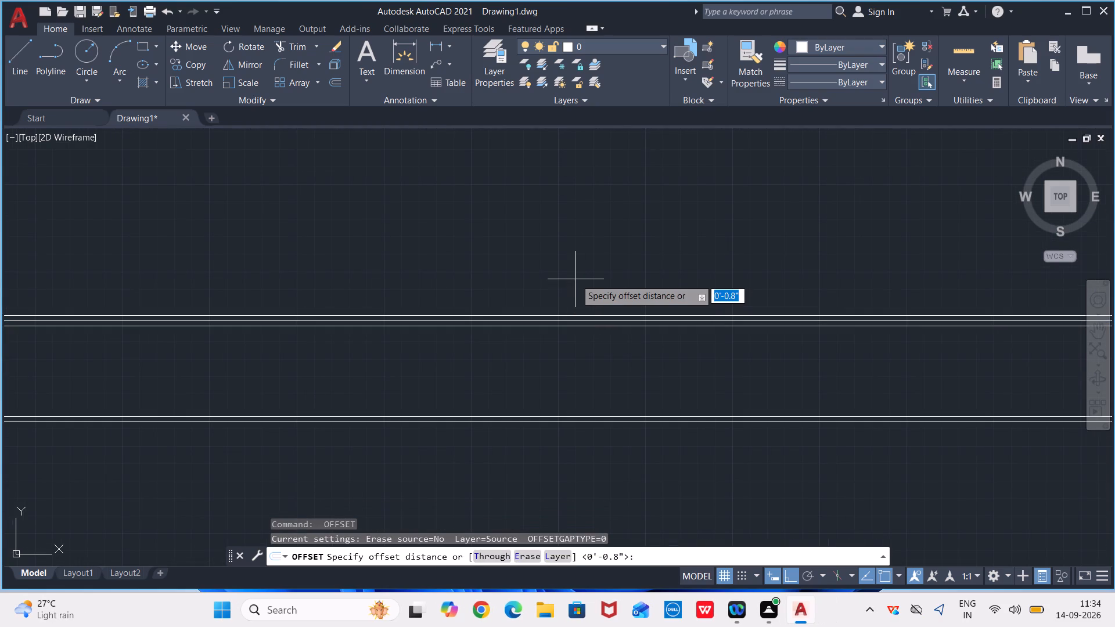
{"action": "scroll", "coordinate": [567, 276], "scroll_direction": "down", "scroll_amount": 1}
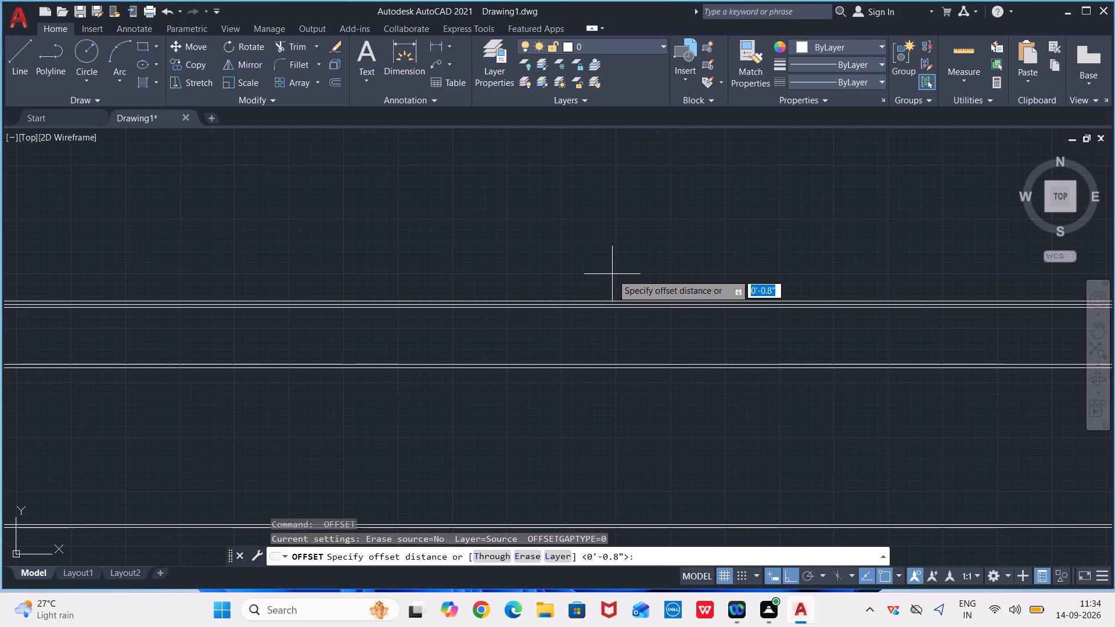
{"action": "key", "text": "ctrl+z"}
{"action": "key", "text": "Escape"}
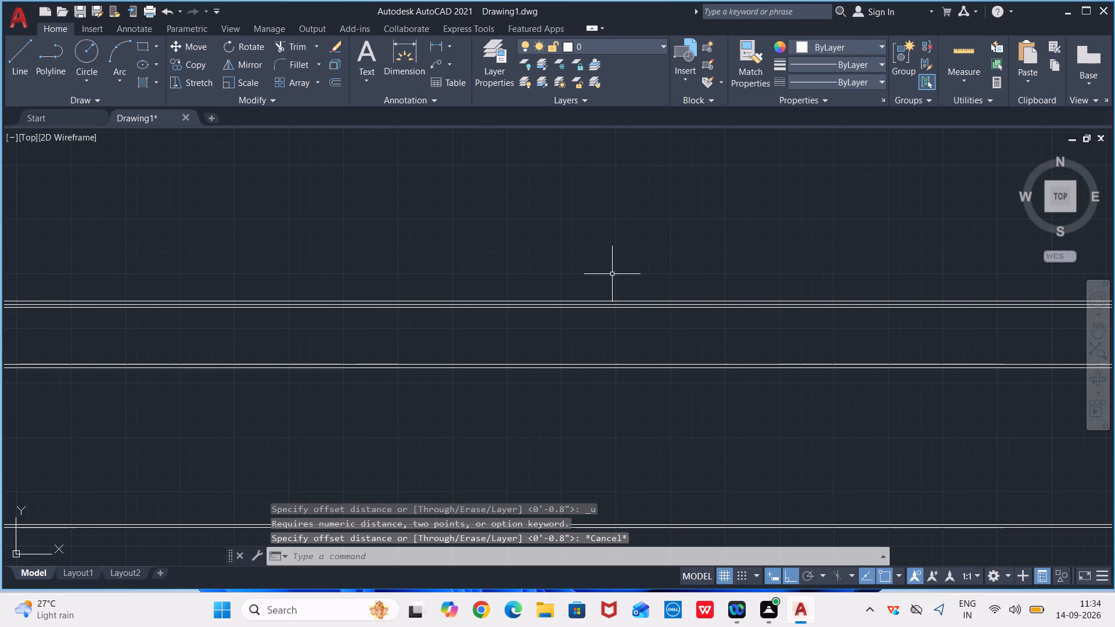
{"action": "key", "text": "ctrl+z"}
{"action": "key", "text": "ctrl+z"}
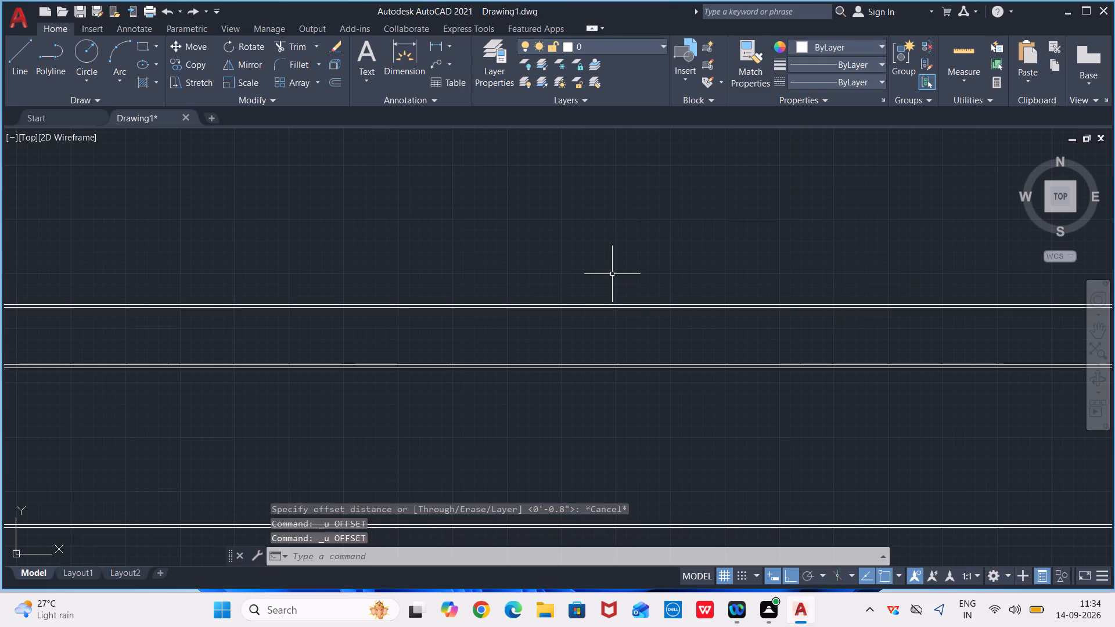
Undo the 0.75" and 1'1" offsets that created the fourth pair of horizontal construction lines.
{"action": "scroll", "coordinate": [613, 274], "scroll_direction": "down", "scroll_amount": 1}
{"action": "key", "text": "ctrl+z"}
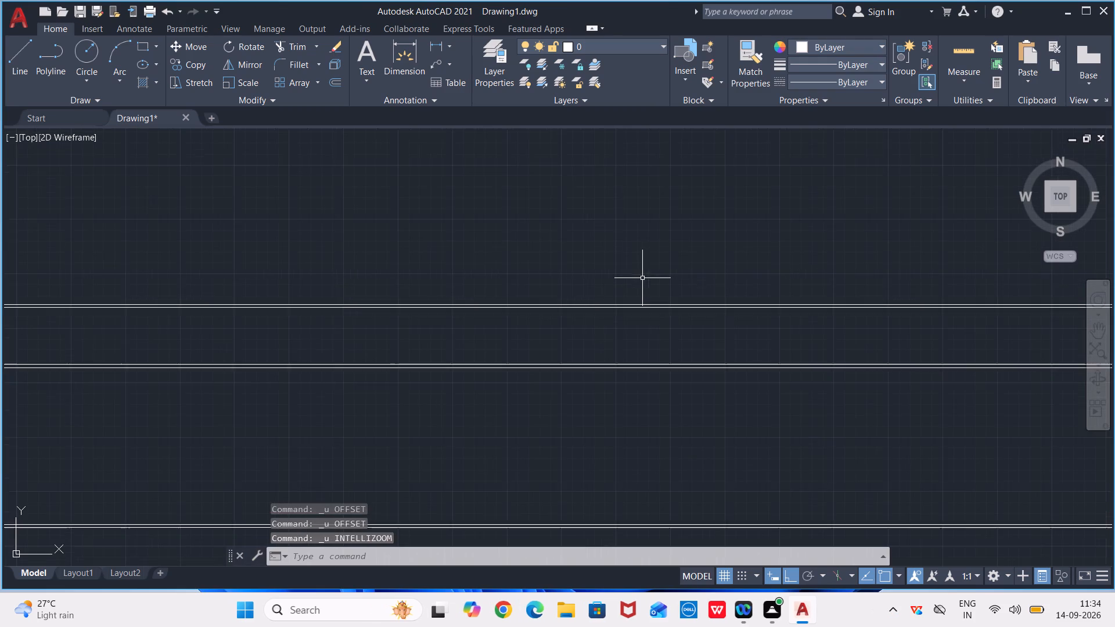
{"action": "scroll", "coordinate": [643, 278], "scroll_direction": "down", "scroll_amount": 4}
{"action": "key", "text": "ctrl+z"}
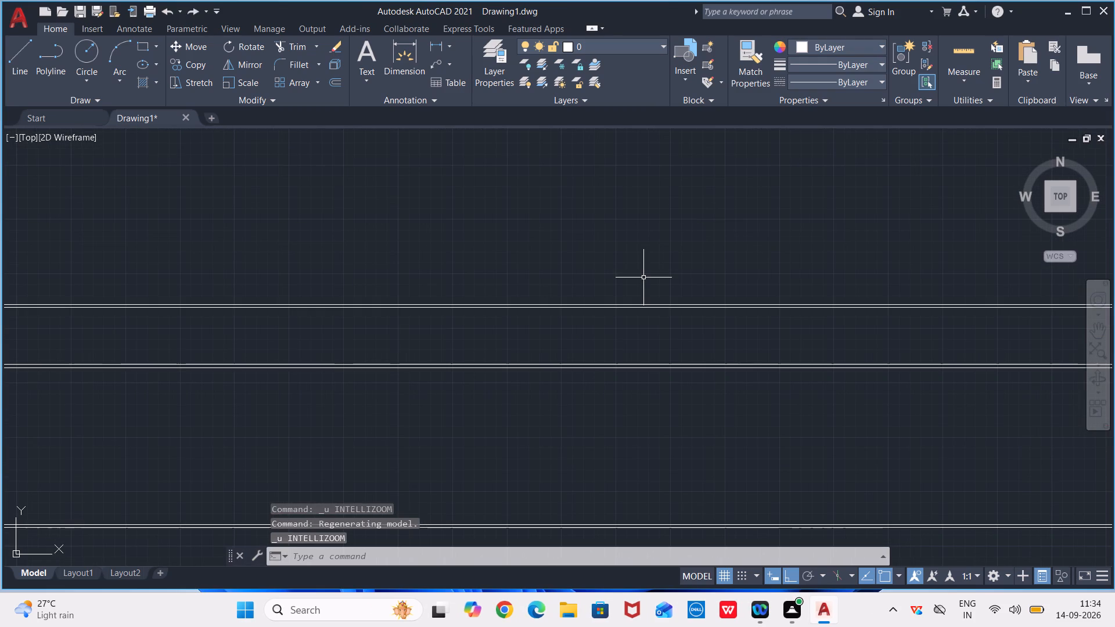
{"action": "key", "text": "ctrl+z"}
{"action": "key", "text": "ctrl+z"}
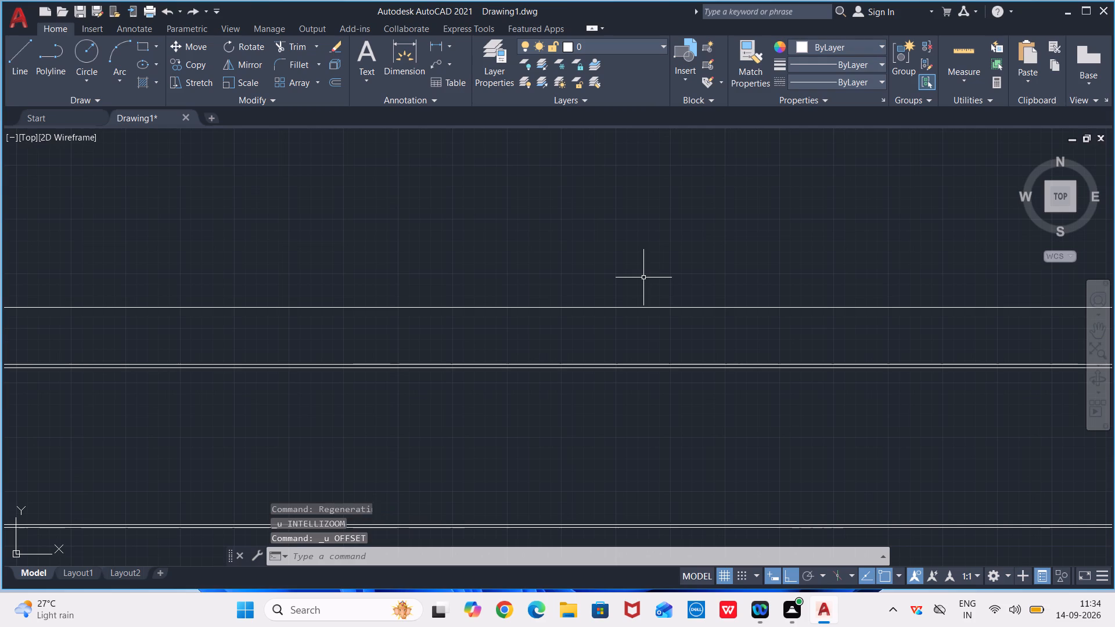
{"action": "scroll", "coordinate": [643, 277], "scroll_direction": "down", "scroll_amount": 1}
{"action": "scroll", "coordinate": [643, 276], "scroll_direction": "up", "scroll_amount": 1}
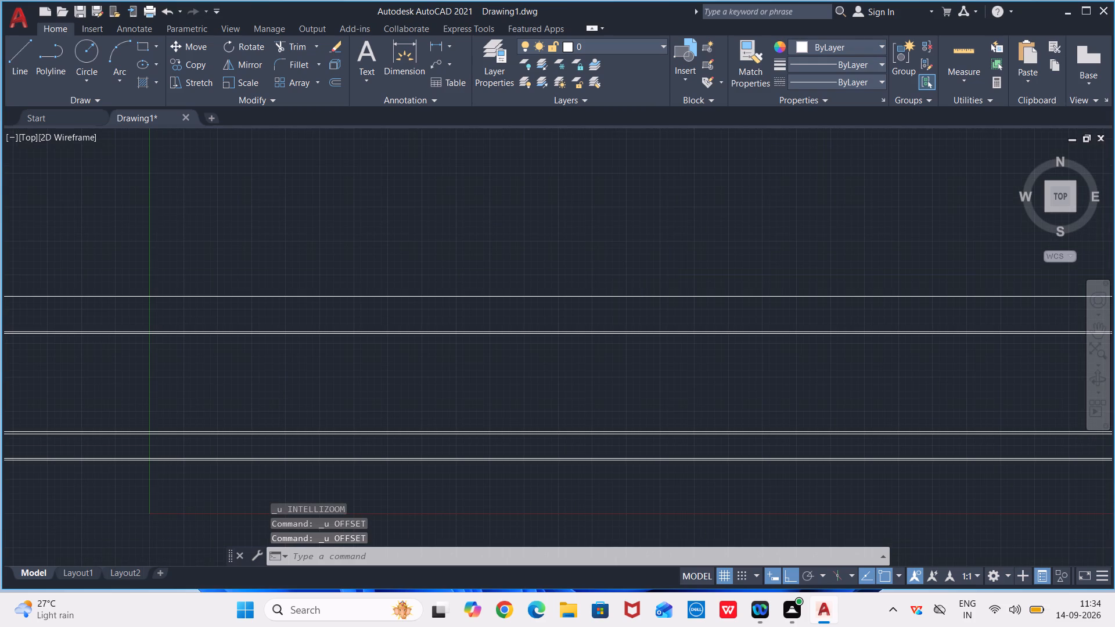
{"action": "key", "text": "space"}
{"action": "key", "text": "space"}
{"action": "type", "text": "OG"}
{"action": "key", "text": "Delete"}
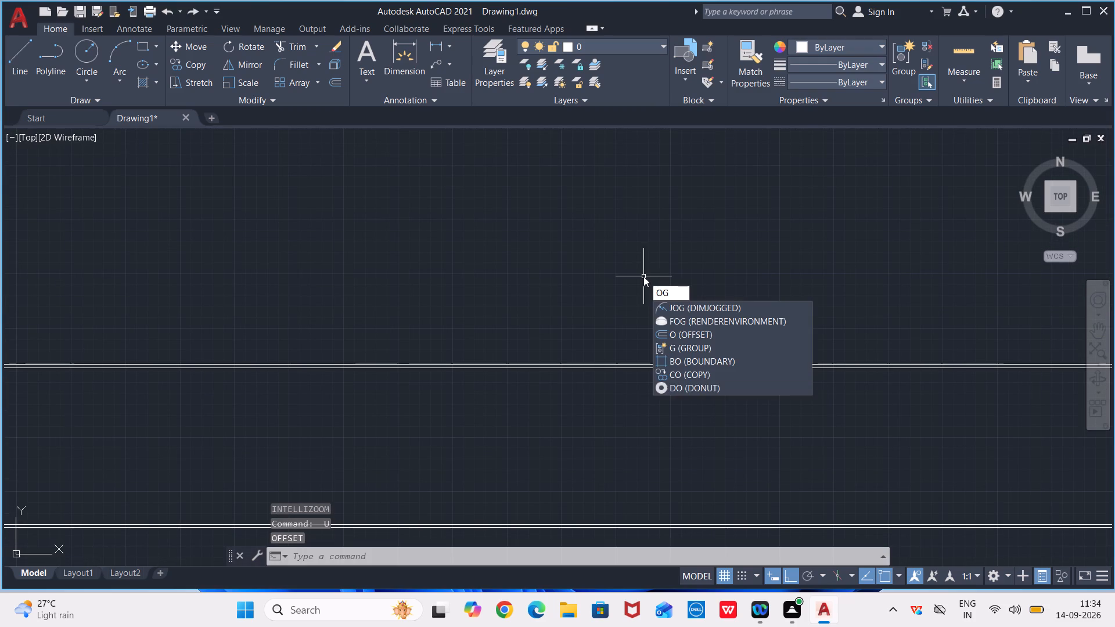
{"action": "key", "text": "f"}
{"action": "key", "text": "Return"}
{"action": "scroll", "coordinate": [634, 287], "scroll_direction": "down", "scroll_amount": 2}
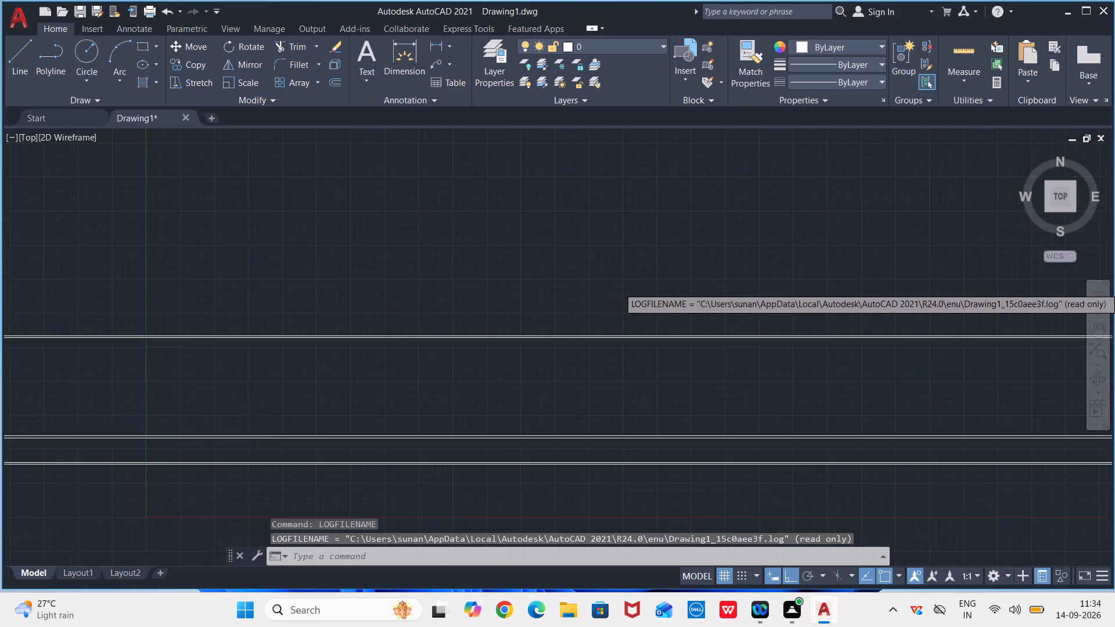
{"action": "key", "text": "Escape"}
Undo the 0.75" offset that created the upper line of the third horizontal pair.
{"action": "scroll", "coordinate": [626, 288], "scroll_direction": "down", "scroll_amount": 2}
{"action": "scroll", "coordinate": [624, 287], "scroll_direction": "up", "scroll_amount": 3}
{"action": "scroll", "coordinate": [584, 326], "scroll_direction": "up", "scroll_amount": 2}
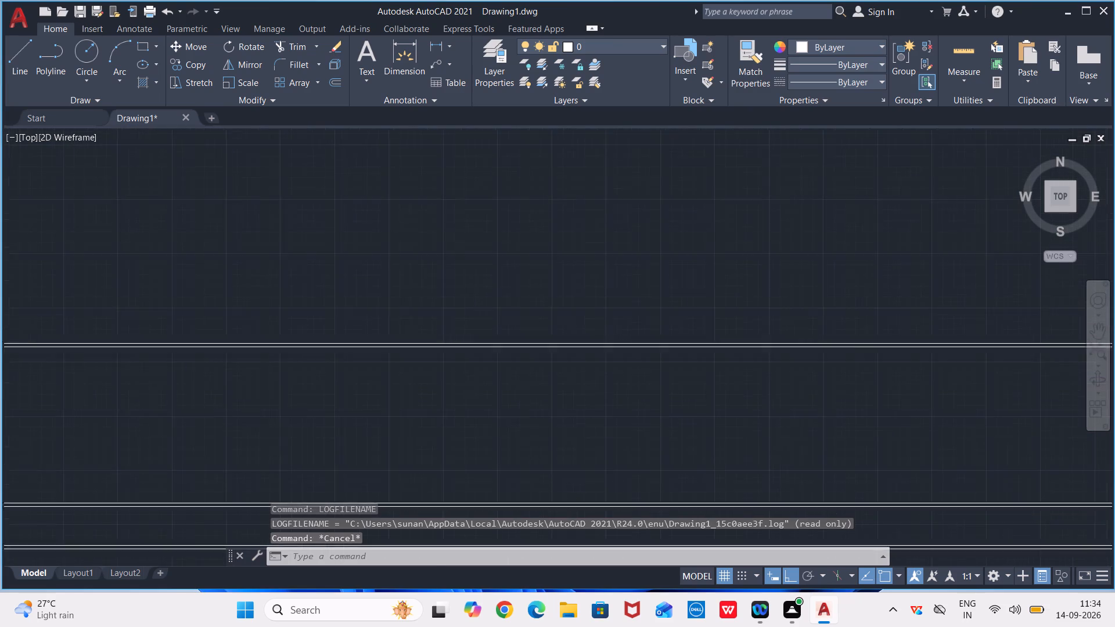
{"action": "scroll", "coordinate": [578, 331], "scroll_direction": "down", "scroll_amount": 1}
{"action": "key", "text": "ctrl+z"}
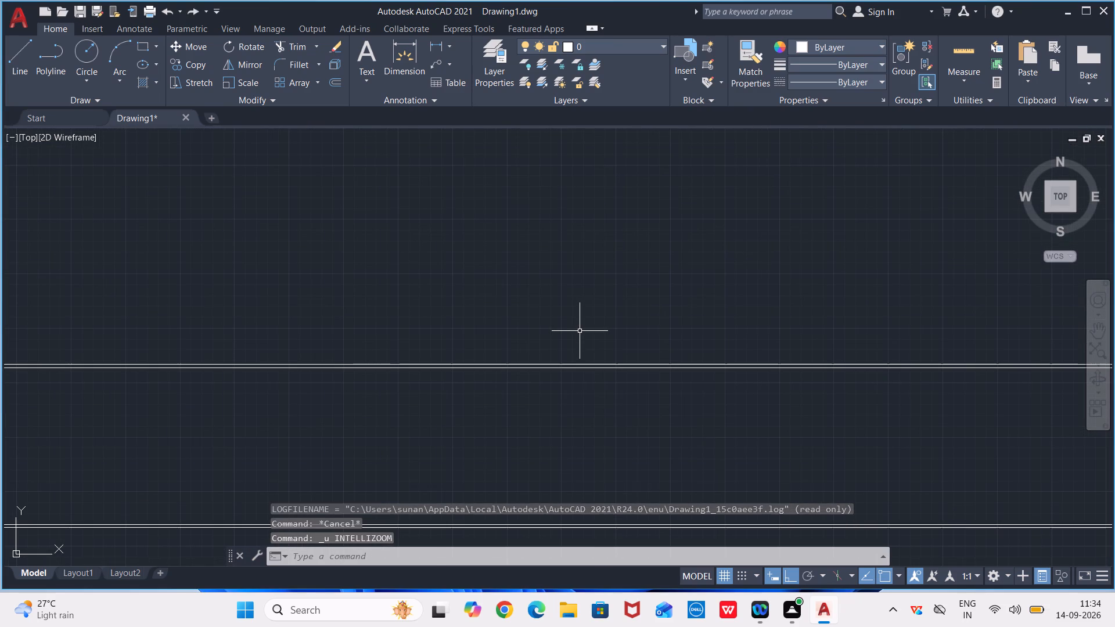
{"action": "key", "text": "ctrl+z"}
{"action": "key", "text": "ctrl+z"}
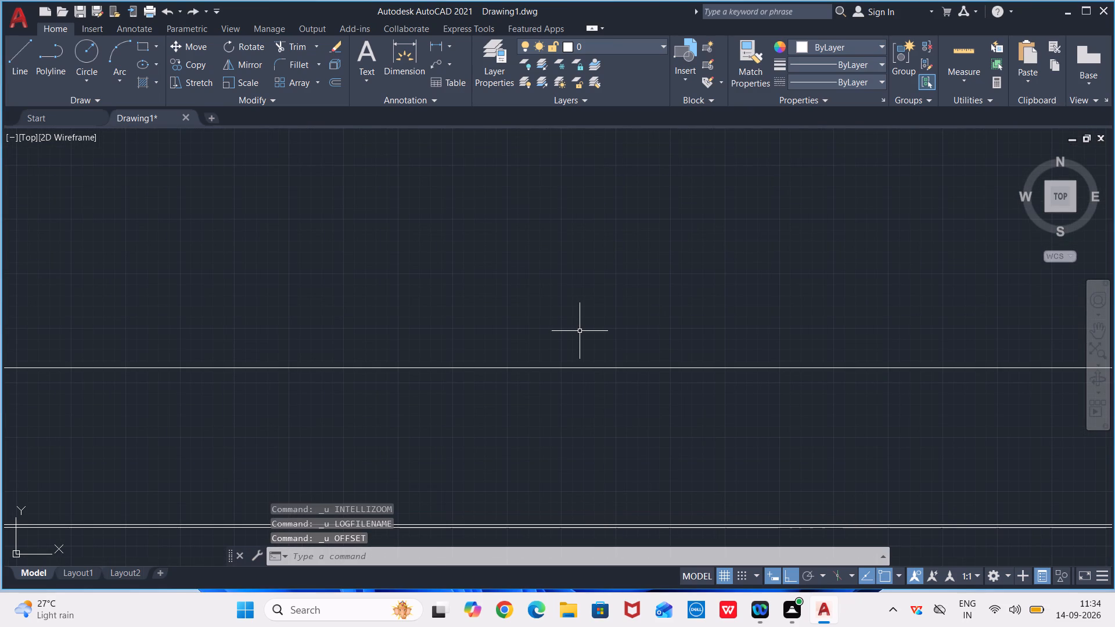
{"action": "scroll", "coordinate": [580, 331], "scroll_direction": "down", "scroll_amount": 2}
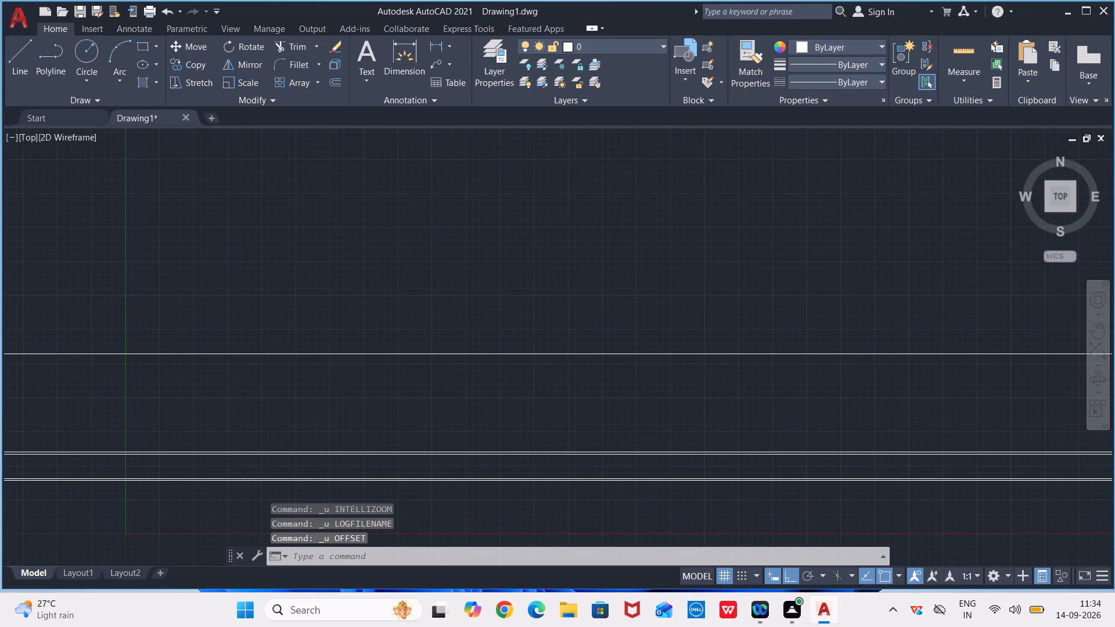
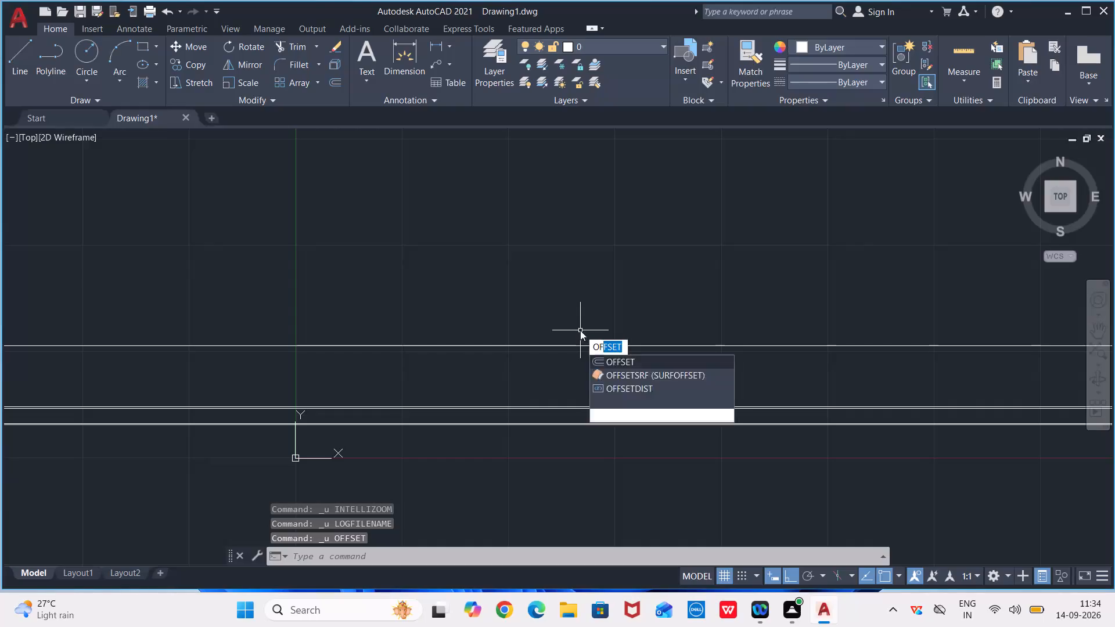
Offset the topmost single horizontal construction line upward by 0.75" to complete the third pair.
{"action": "key", "text": "Return"}
{"action": "type", "text": "0.75\""}
{"action": "key", "text": "Return"}
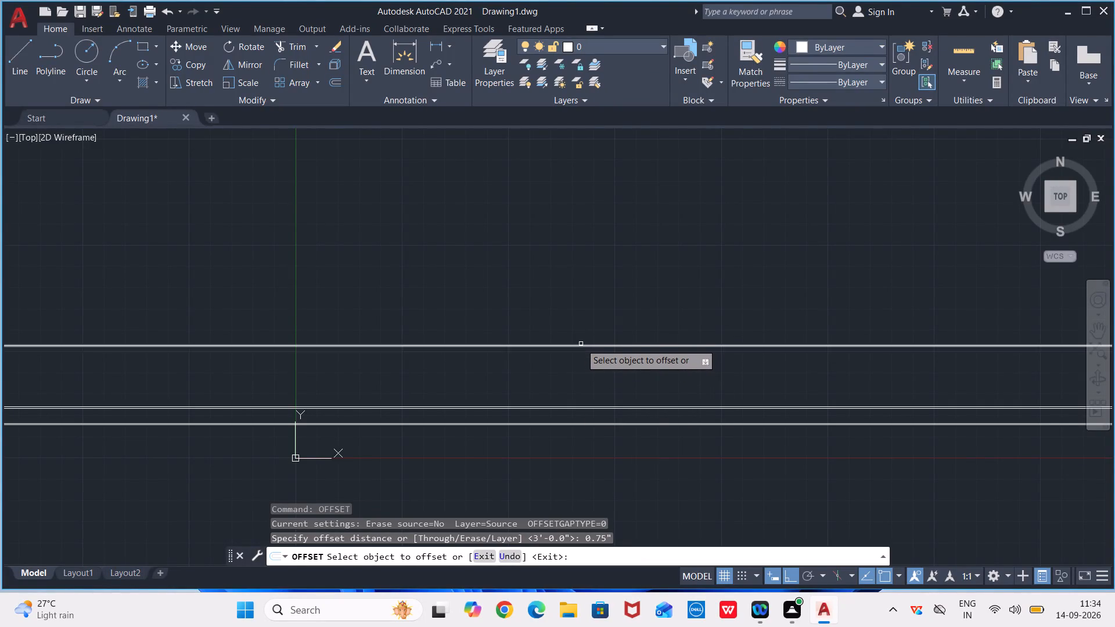
{"action": "scroll", "coordinate": [581, 344], "scroll_direction": "down", "scroll_amount": 3}
{"action": "scroll", "coordinate": [585, 342], "scroll_direction": "up", "scroll_amount": 5}
{"action": "scroll", "coordinate": [592, 356], "scroll_direction": "down", "scroll_amount": 1}
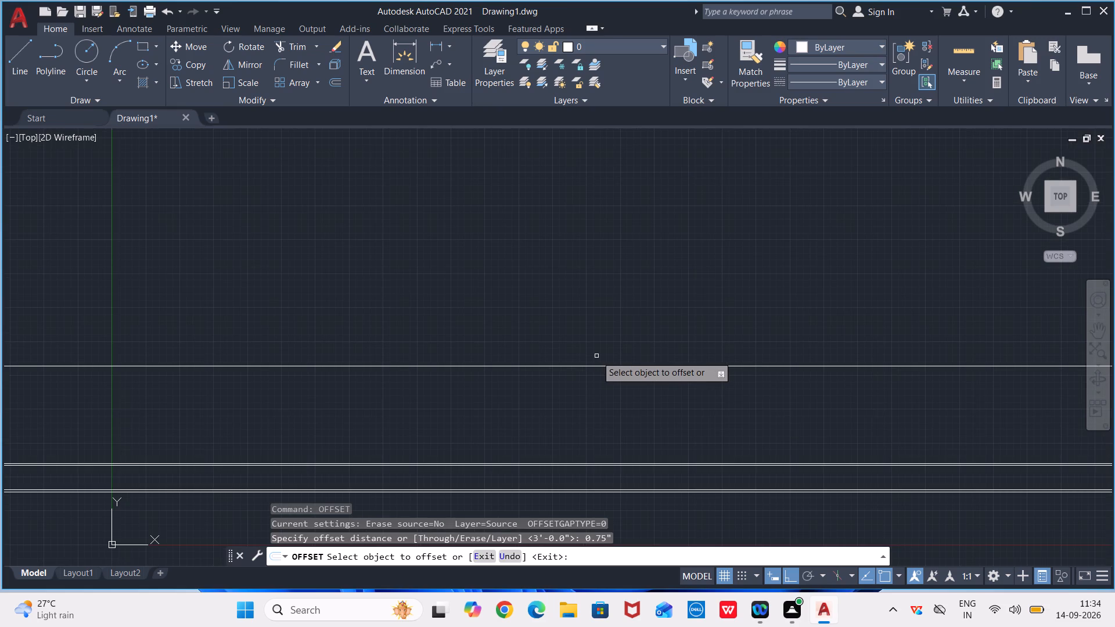
{"action": "scroll", "coordinate": [597, 356], "scroll_direction": "down", "scroll_amount": 1}
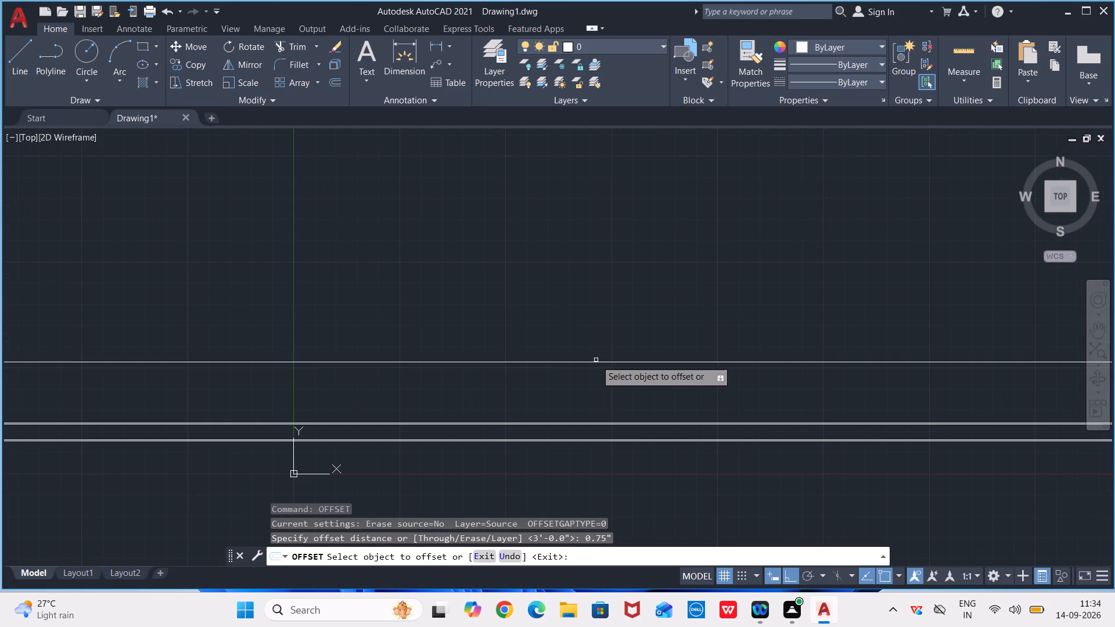
{"action": "left_click", "coordinate": [596, 361]}
{"action": "left_click", "coordinate": [601, 352]}
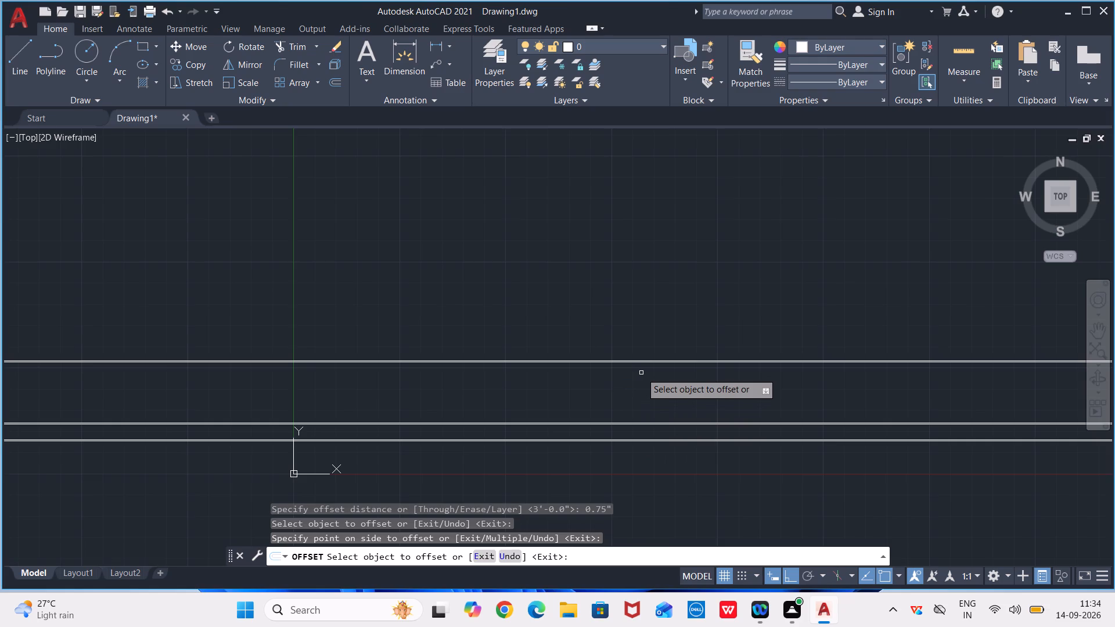
{"action": "scroll", "coordinate": [641, 372], "scroll_direction": "up", "scroll_amount": 1}
{"action": "scroll", "coordinate": [621, 376], "scroll_direction": "down", "scroll_amount": 2}
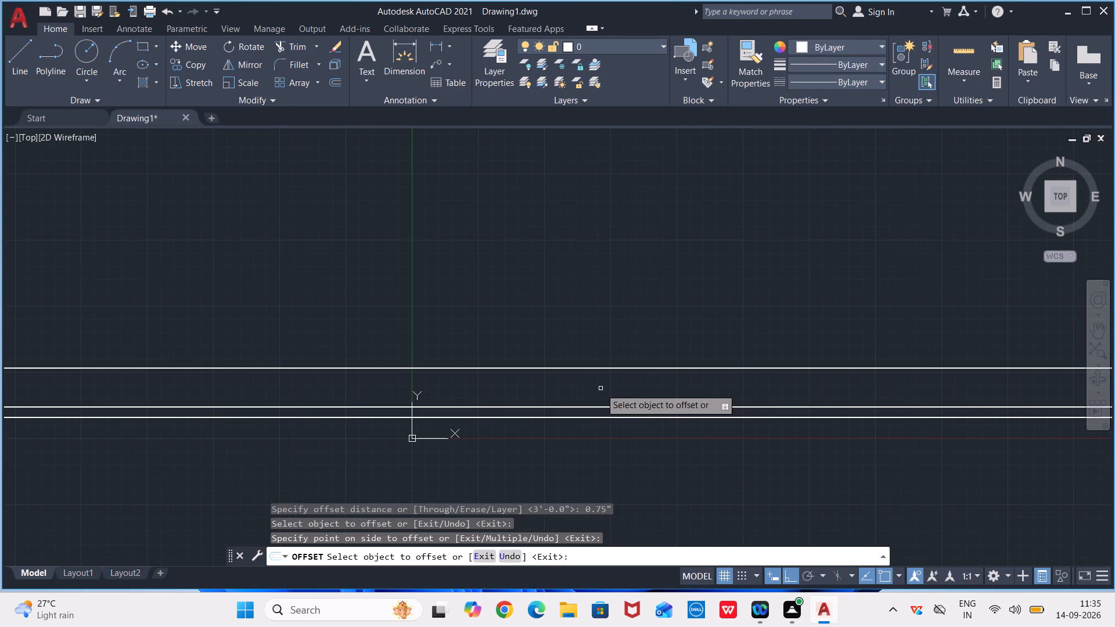
{"action": "scroll", "coordinate": [600, 388], "scroll_direction": "up", "scroll_amount": 2}
{"action": "key", "text": "space"}
Offset the upper line of the third horizontal pair upward by 1'1".
{"action": "key", "text": "space"}
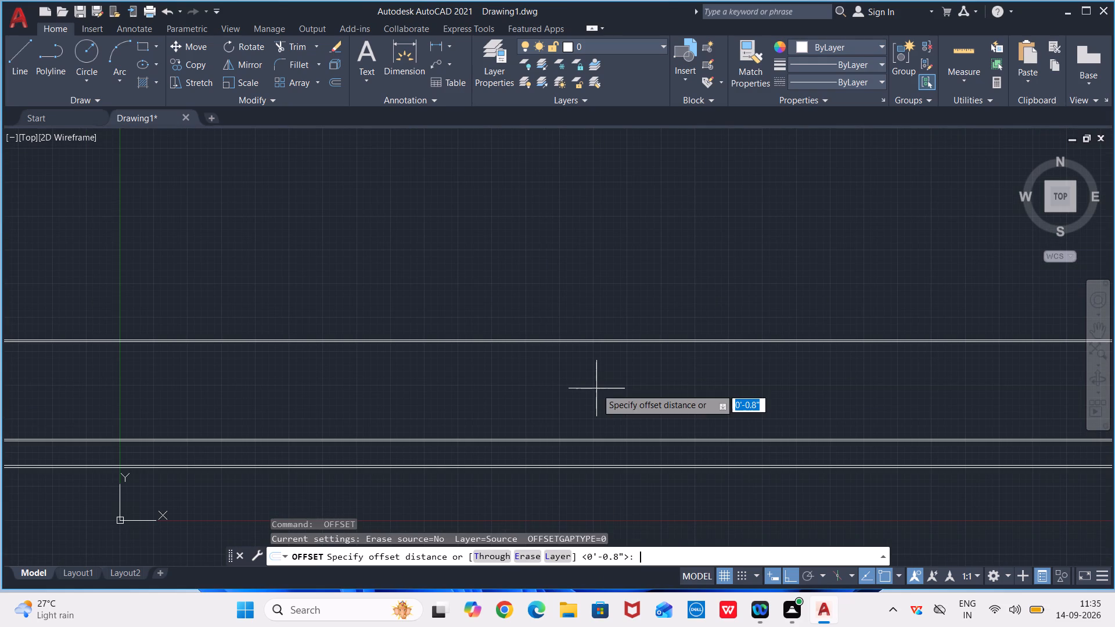
{"action": "key", "text": "1"}
{"action": "type", "text": "'1\""}
{"action": "key", "text": "Return"}
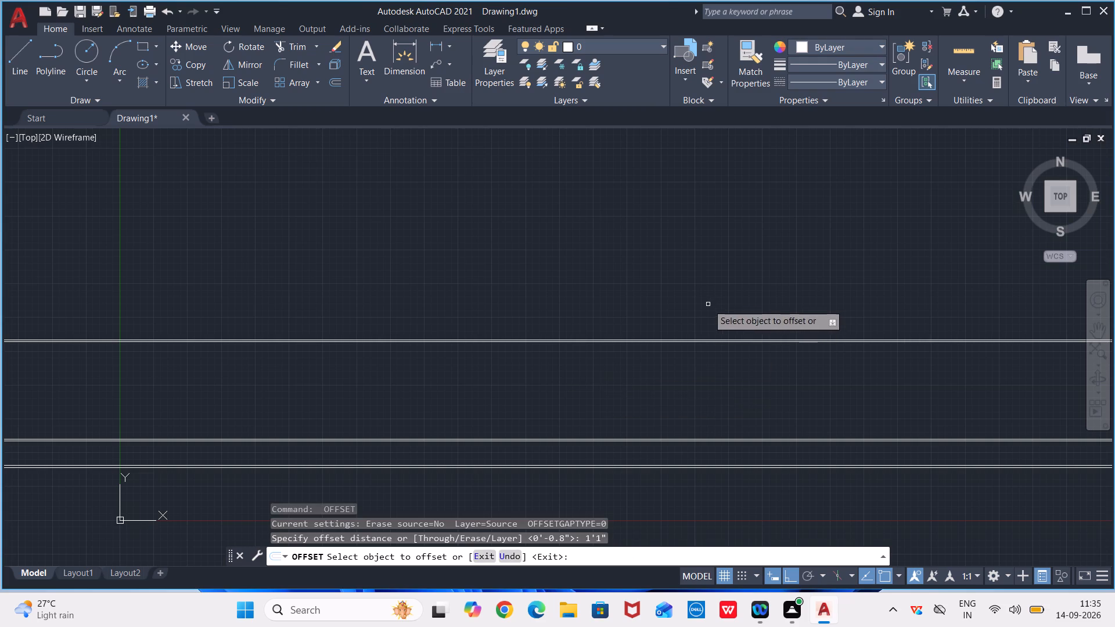
{"action": "scroll", "coordinate": [694, 315], "scroll_direction": "up", "scroll_amount": 3}
{"action": "left_click", "coordinate": [596, 410]}
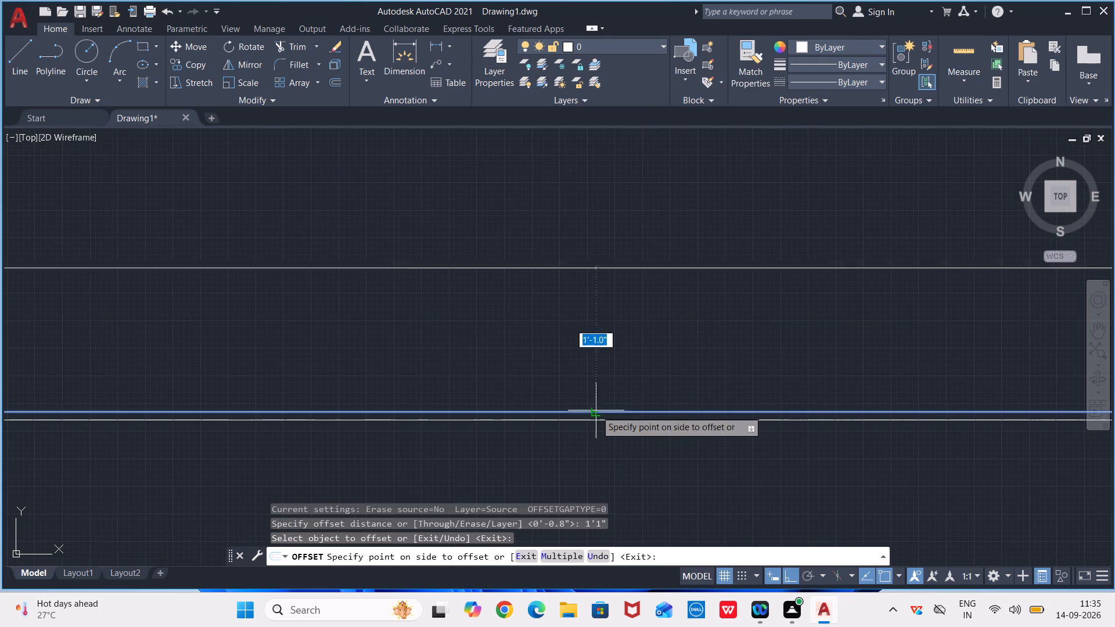
{"action": "left_click", "coordinate": [598, 345]}
{"action": "key", "text": "space"}
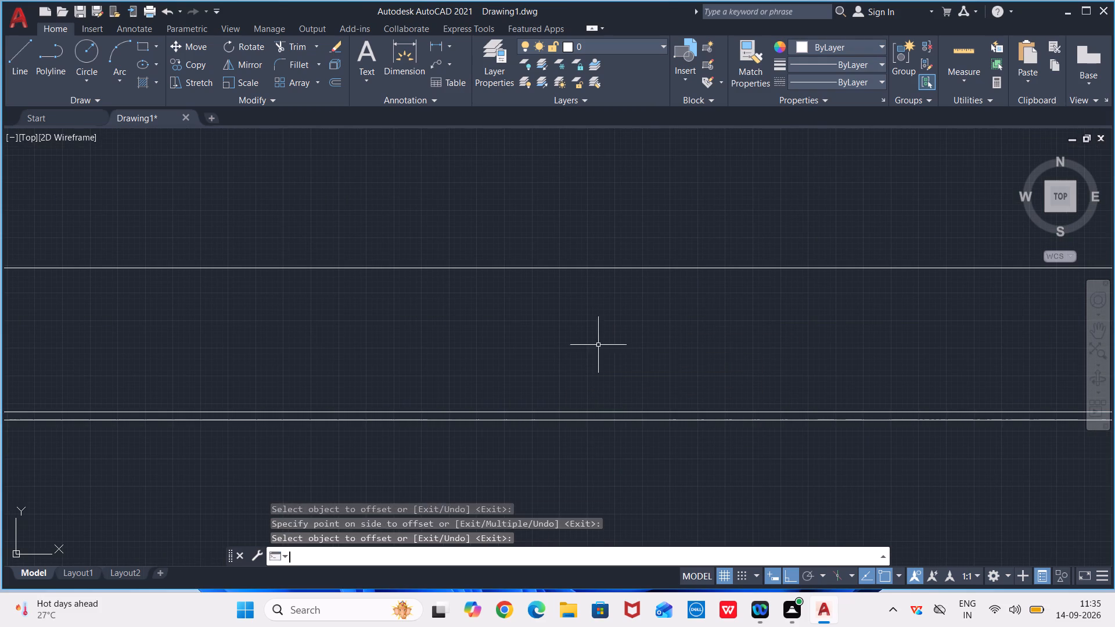
Offset the topmost horizontal line upward by 0.75" to complete the fourth pair.
{"action": "key", "text": "space"}
{"action": "type", "text": "0.4"}
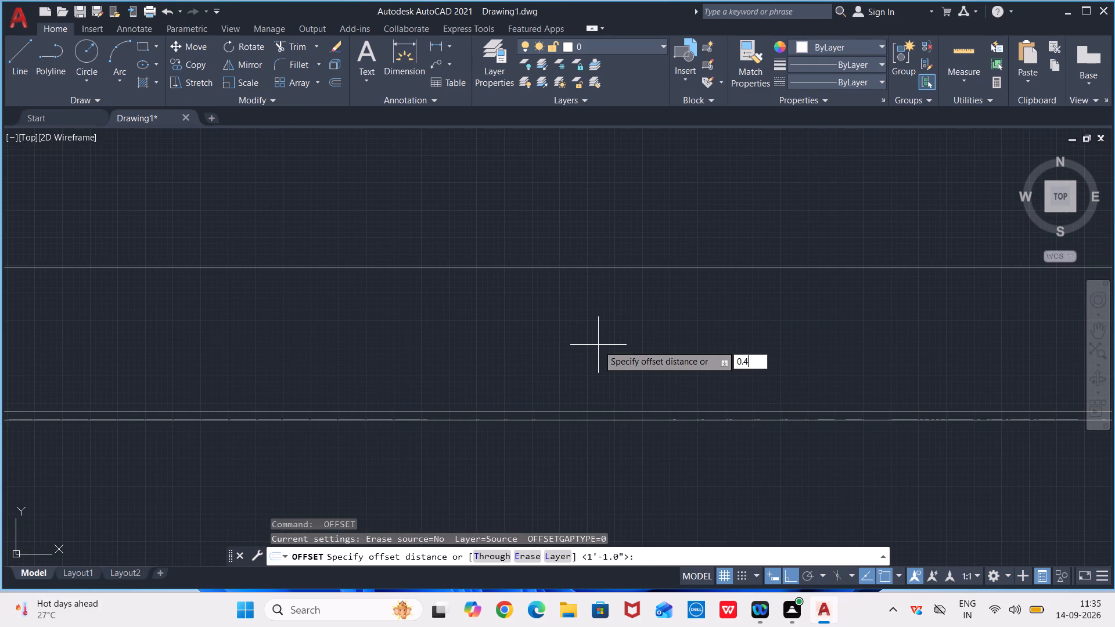
{"action": "key", "text": "BackSpace"}
{"action": "key", "text": "4"}
{"action": "key", "text": "BackSpace"}
{"action": "type", "text": "75\""}
{"action": "key", "text": "Return"}
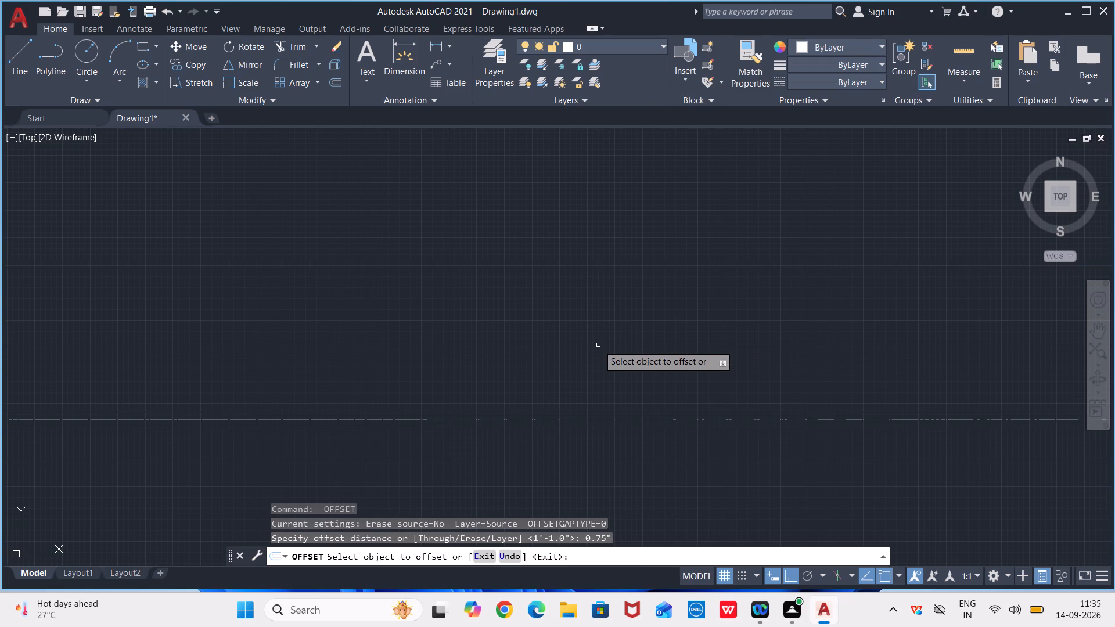
{"action": "left_click", "coordinate": [622, 266]}
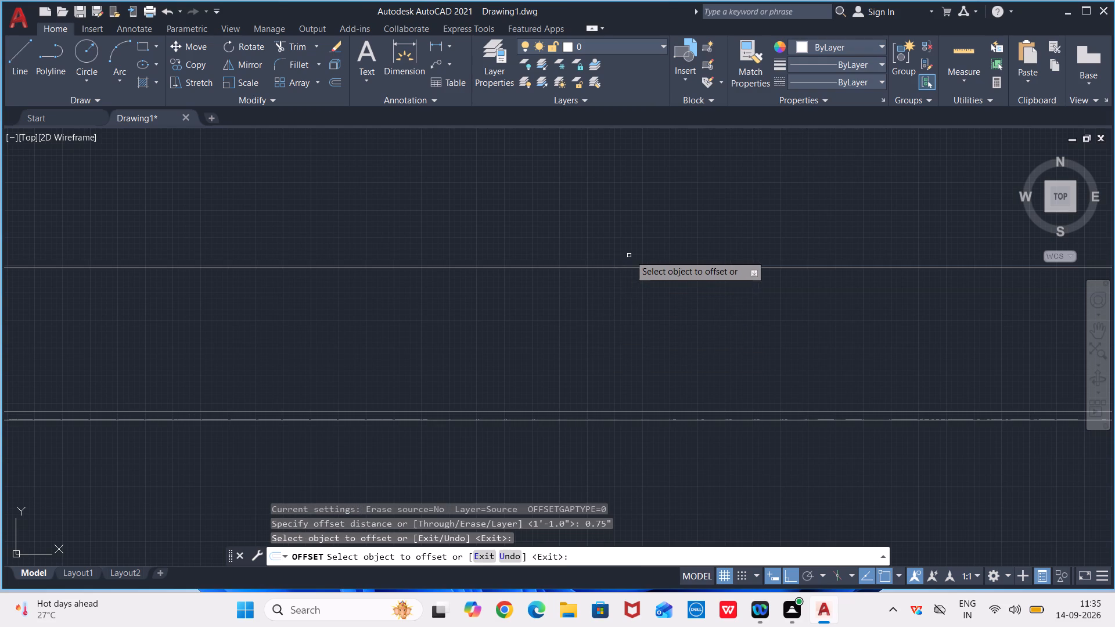
{"action": "left_click", "coordinate": [623, 267]}
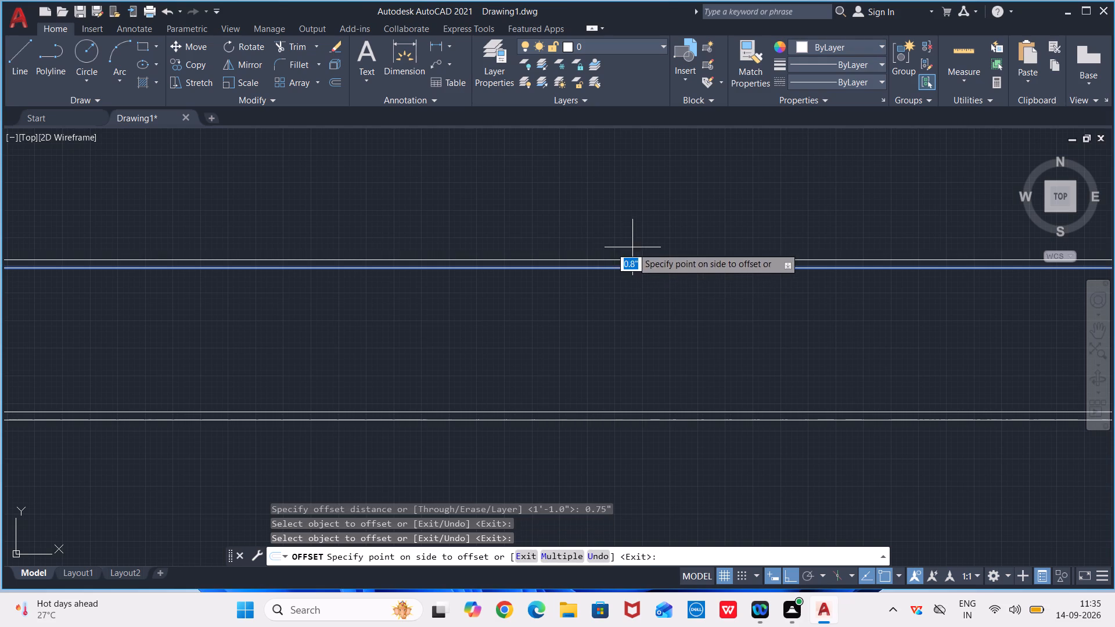
{"action": "left_click", "coordinate": [632, 246]}
{"action": "key", "text": "space"}
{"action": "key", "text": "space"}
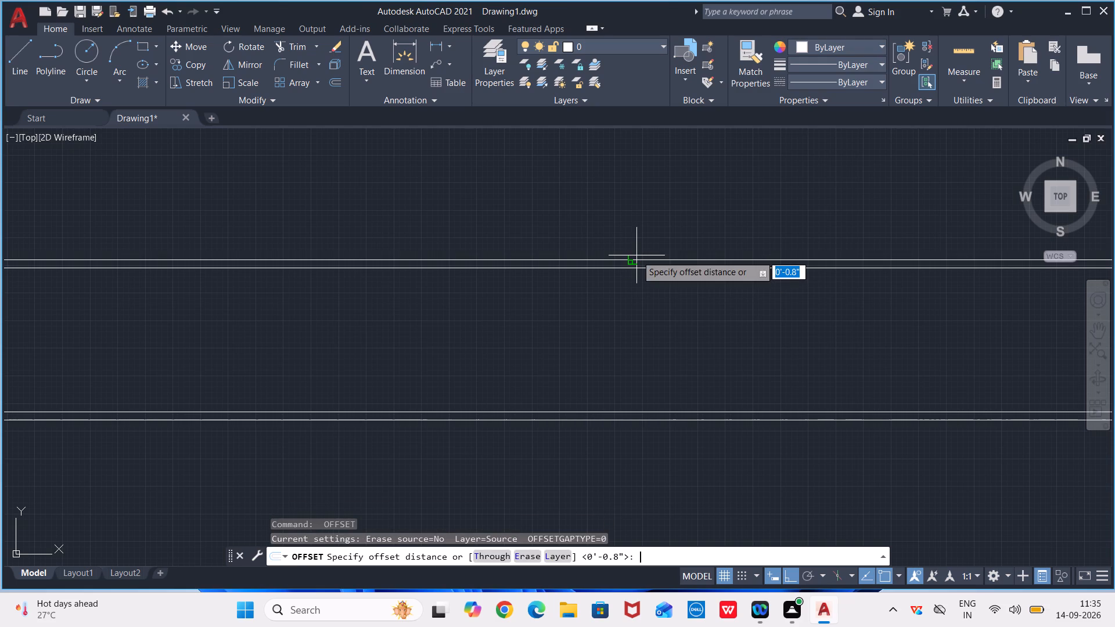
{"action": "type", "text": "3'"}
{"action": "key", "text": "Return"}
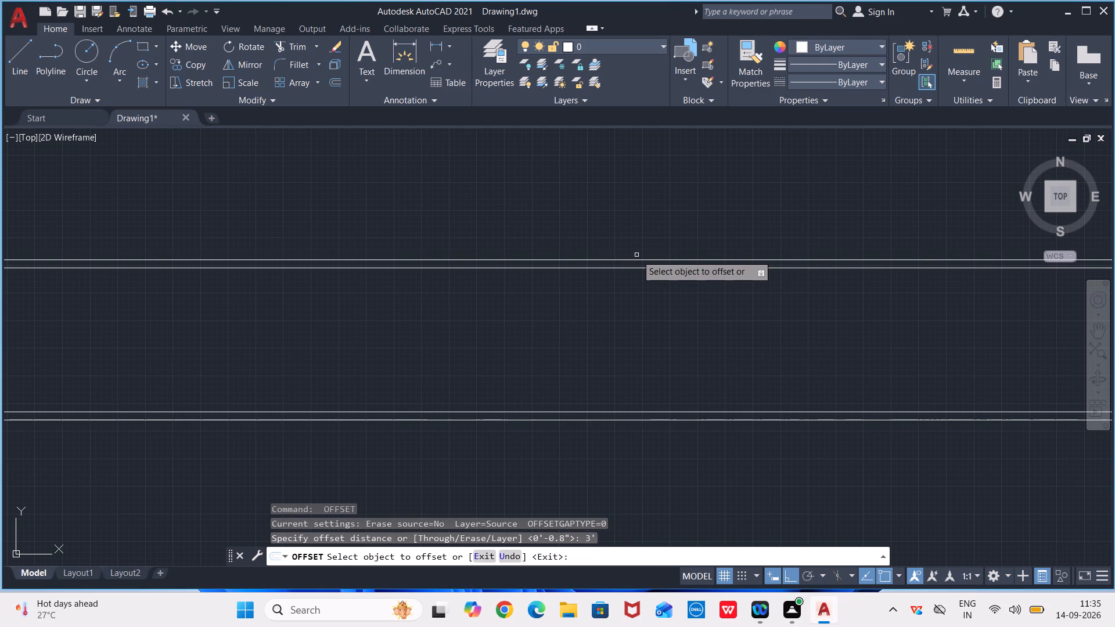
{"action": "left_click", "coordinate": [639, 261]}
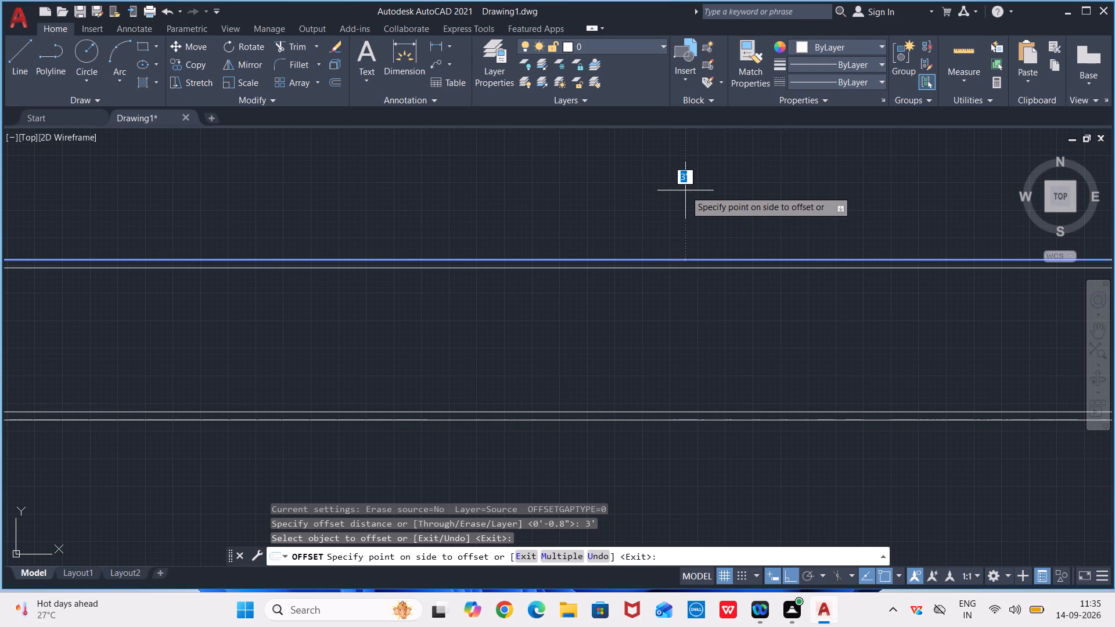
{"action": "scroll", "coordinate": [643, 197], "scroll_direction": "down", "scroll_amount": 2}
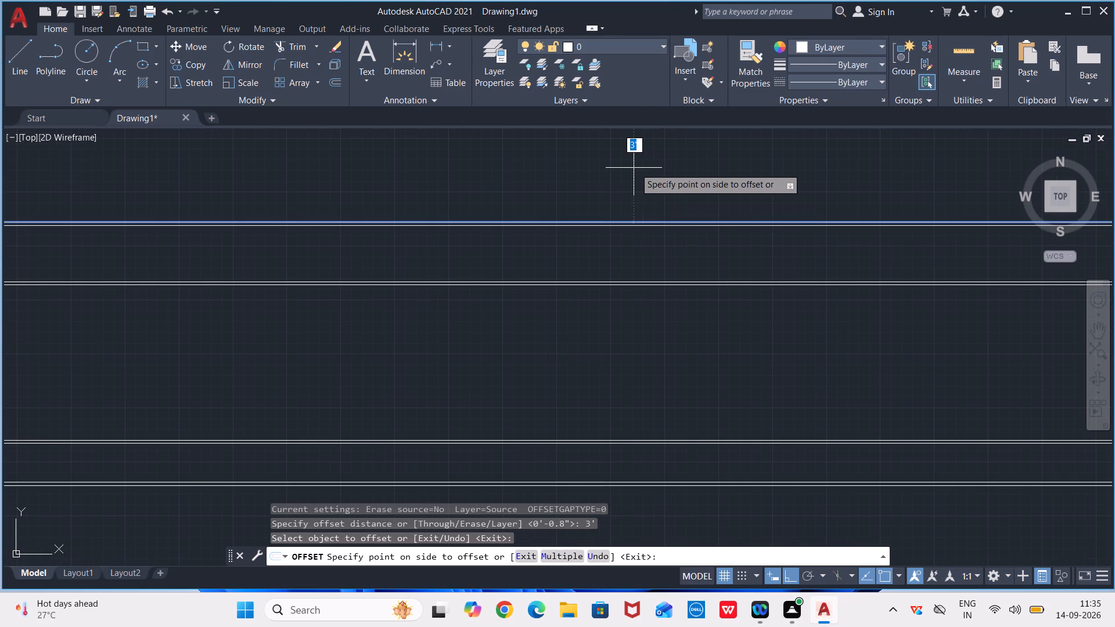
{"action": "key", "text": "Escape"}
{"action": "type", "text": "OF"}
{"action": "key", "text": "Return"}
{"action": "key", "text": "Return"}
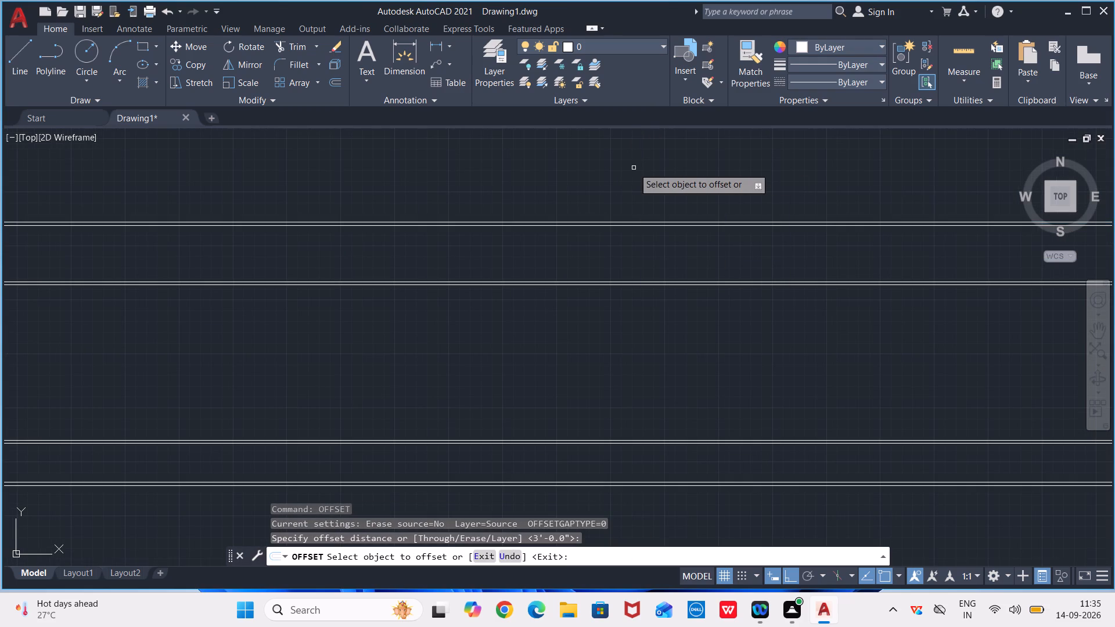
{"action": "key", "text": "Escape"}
Offset the upper line of the fourth horizontal pair upward by 3'.
{"action": "key", "text": "o"}
{"action": "key", "text": "f"}
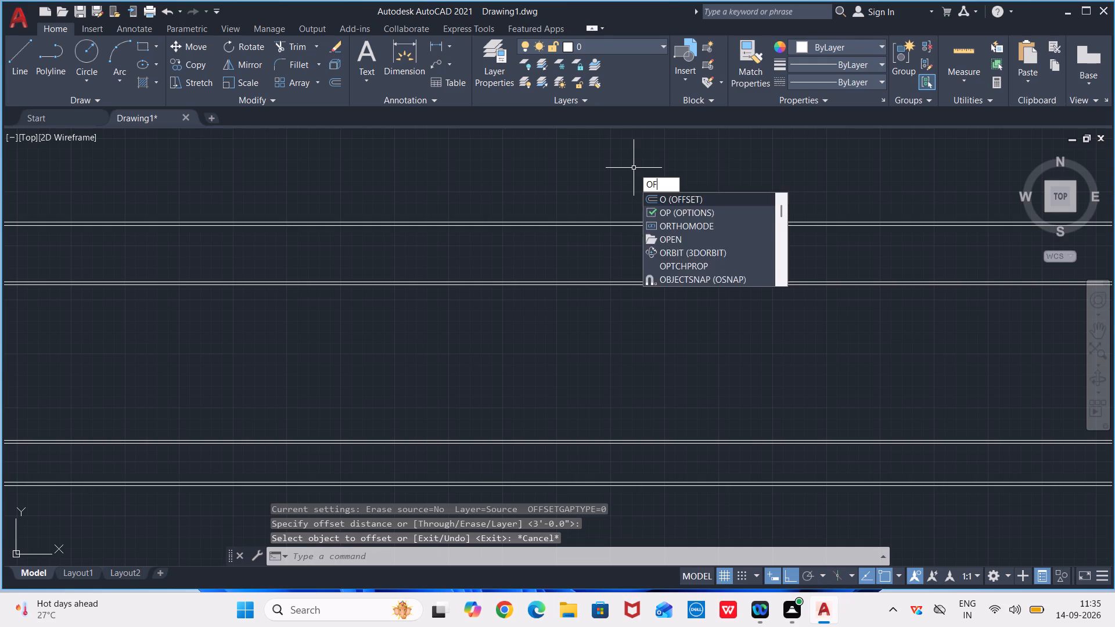
{"action": "key", "text": "Return"}
{"action": "scroll", "coordinate": [635, 176], "scroll_direction": "up", "scroll_amount": 3}
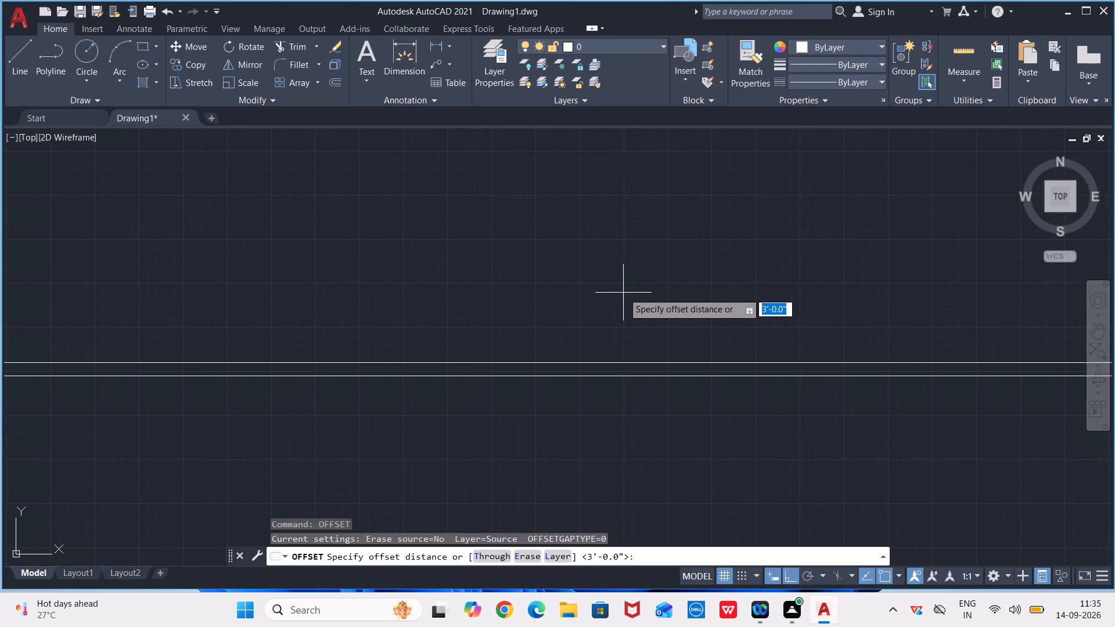
{"action": "key", "text": "3"}
{"action": "key", "text": "apostrophe"}
{"action": "key", "text": "Return"}
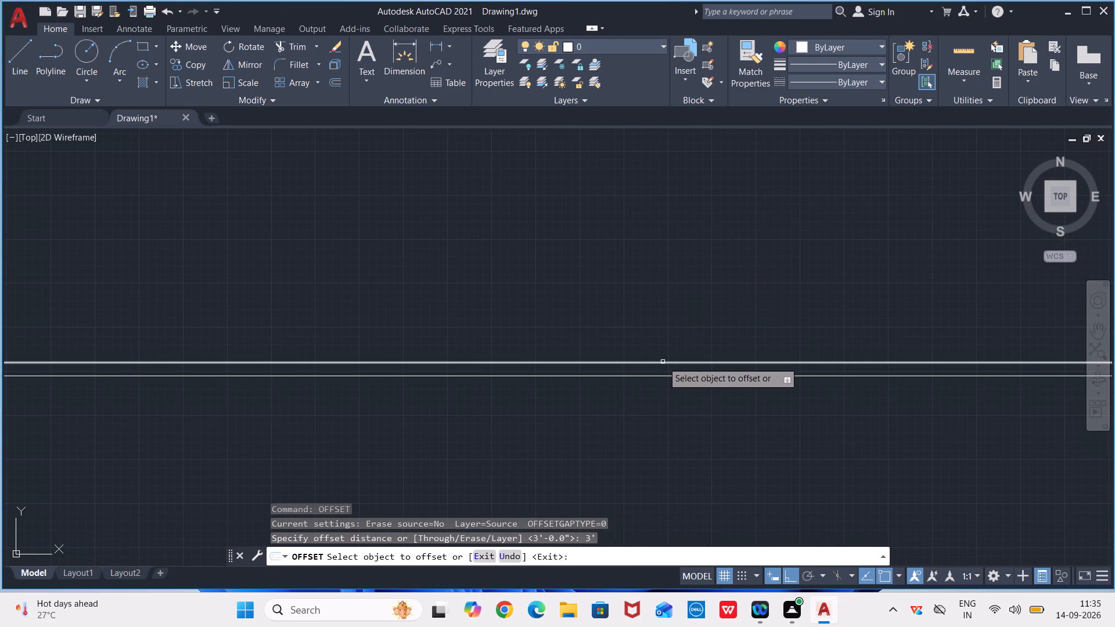
{"action": "left_click", "coordinate": [663, 362]}
{"action": "left_click", "coordinate": [646, 260]}
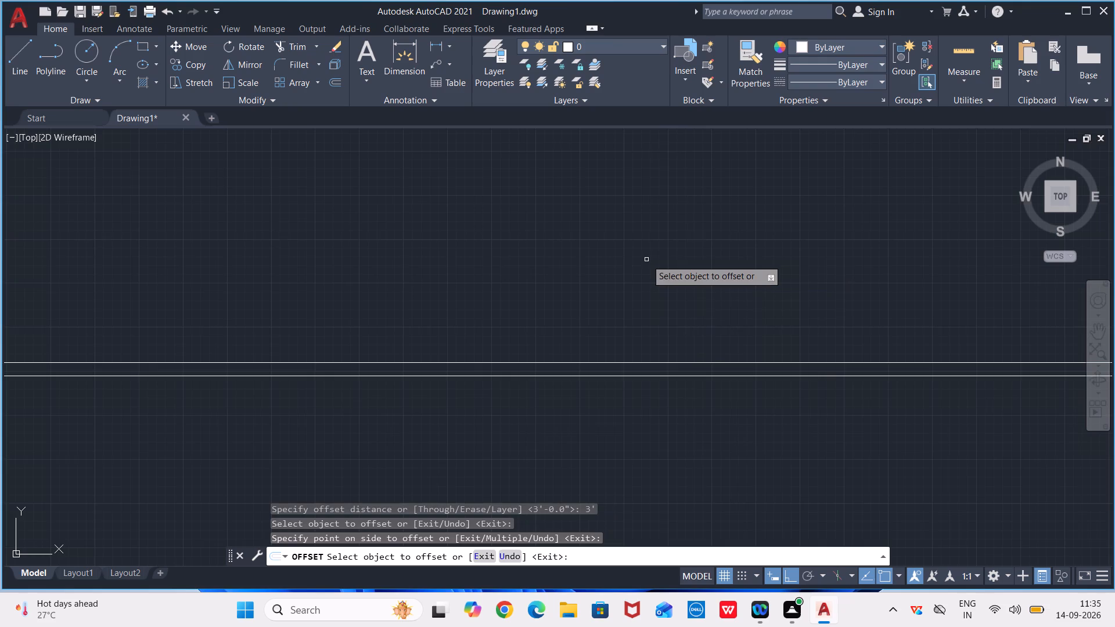
{"action": "scroll", "coordinate": [646, 260], "scroll_direction": "down", "scroll_amount": 5}
{"action": "middle_click_drag", "start_coordinate": [657, 234], "coordinate": [616, 354]}
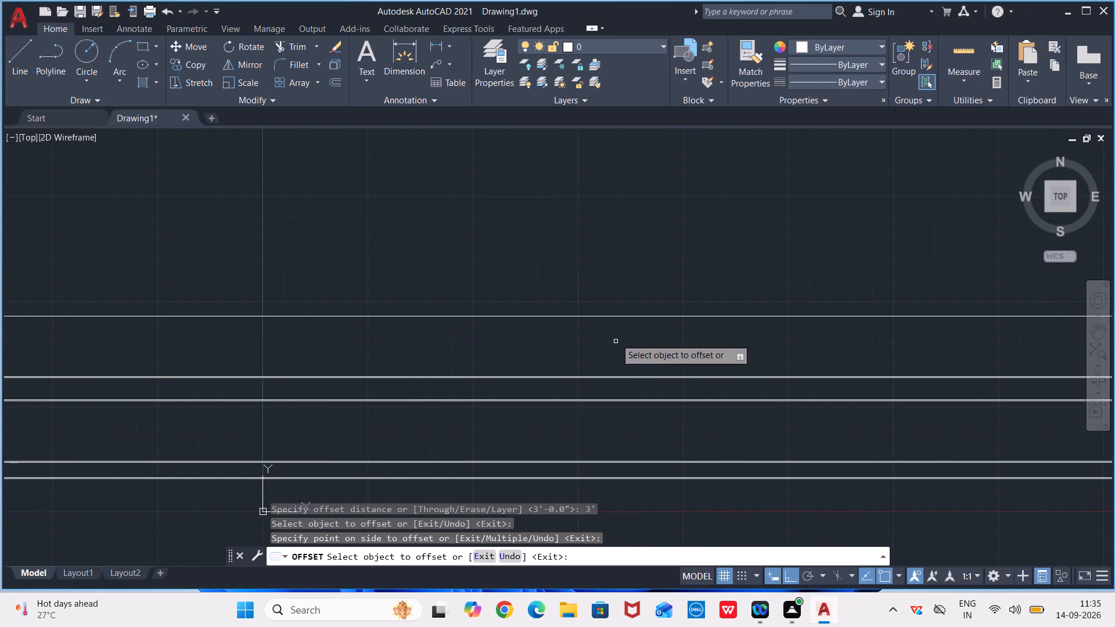
{"action": "key", "text": "space"}
Offset the topmost horizontal line upward by 0.75" to complete the fifth pair.
{"action": "key", "text": "space"}
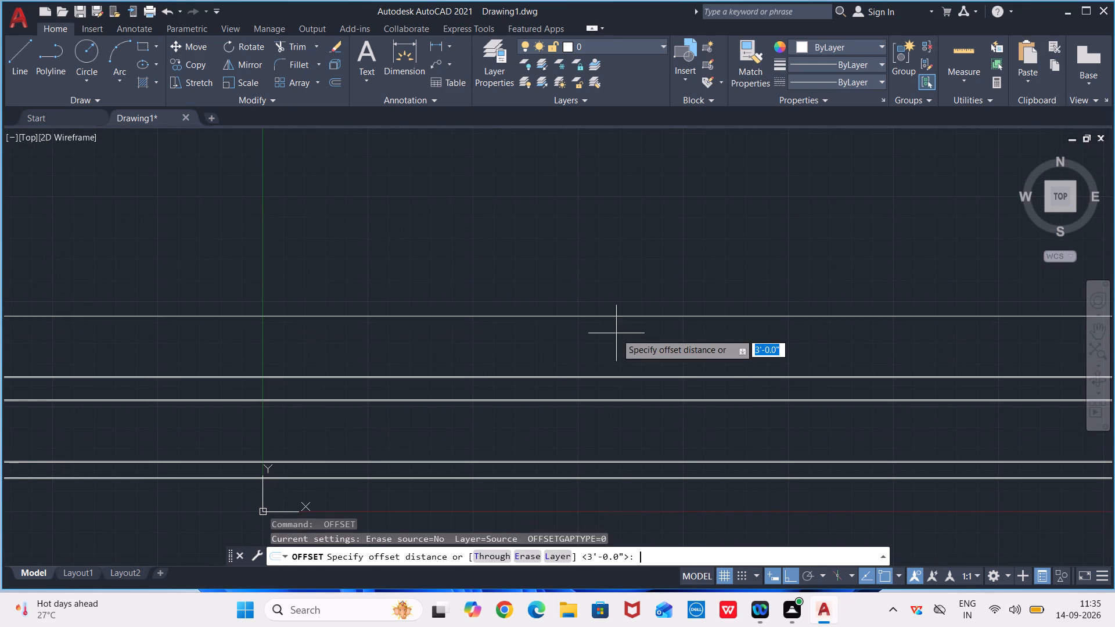
{"action": "type", "text": "0.75\""}
{"action": "key", "text": "Return"}
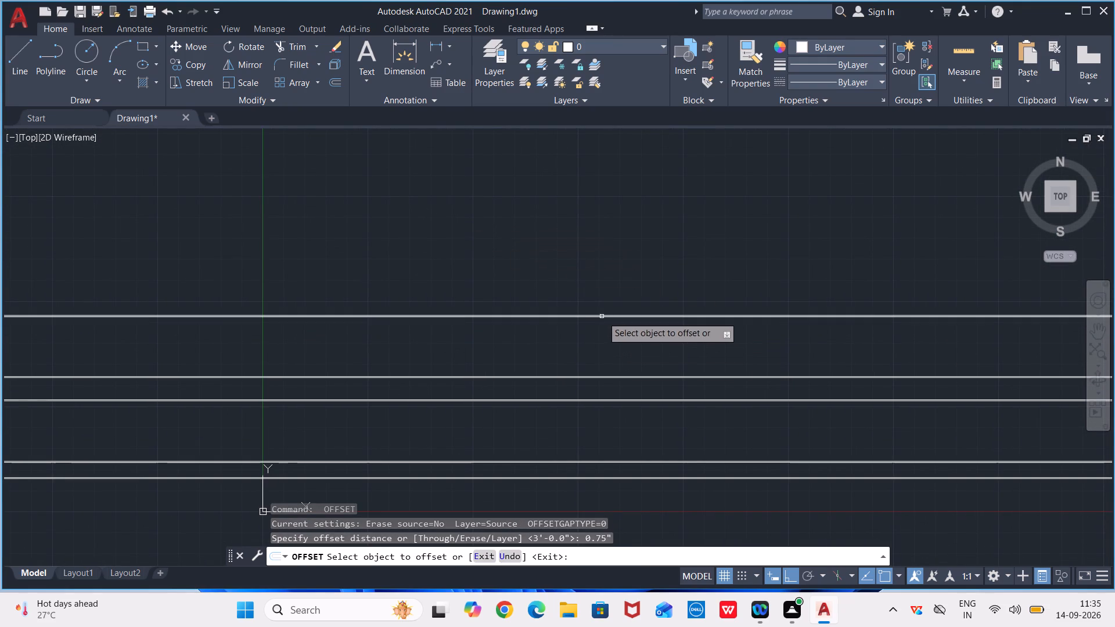
{"action": "left_click", "coordinate": [605, 316]}
{"action": "left_click", "coordinate": [621, 261]}
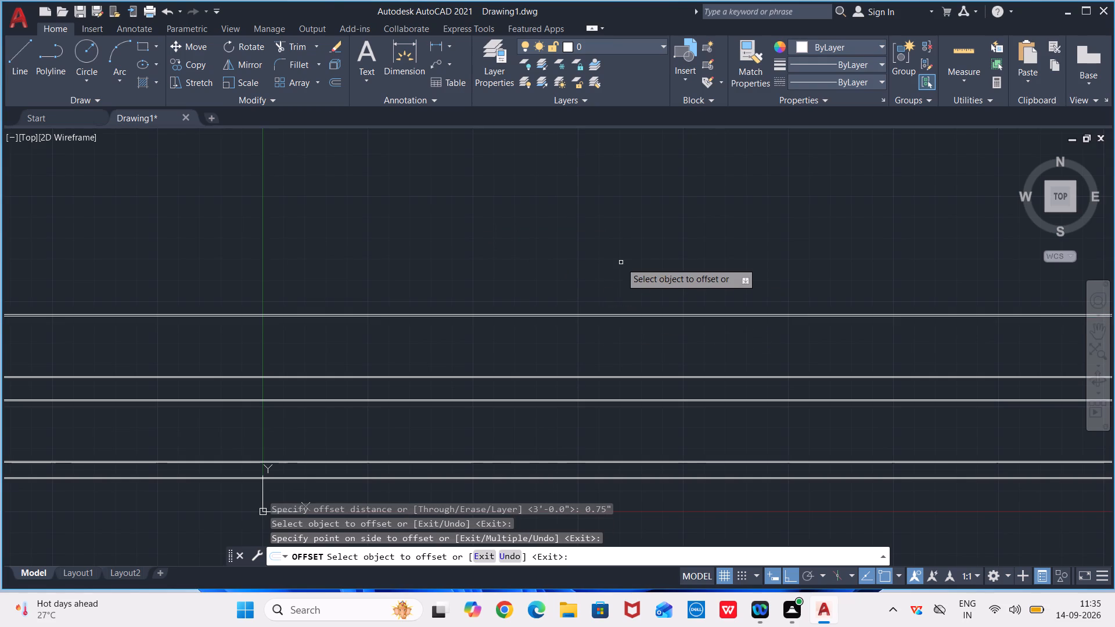
{"action": "key", "text": "space"}
Offset the upper line of the fifth horizontal pair upward by 9".
{"action": "key", "text": "space"}
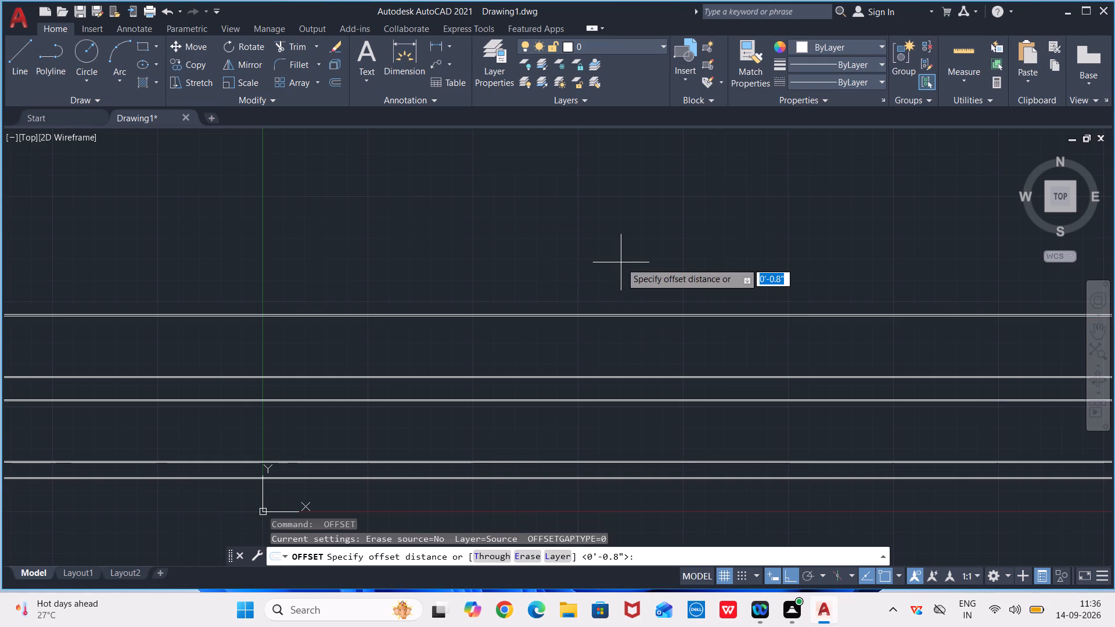
{"action": "type", "text": "9\""}
{"action": "key", "text": "Return"}
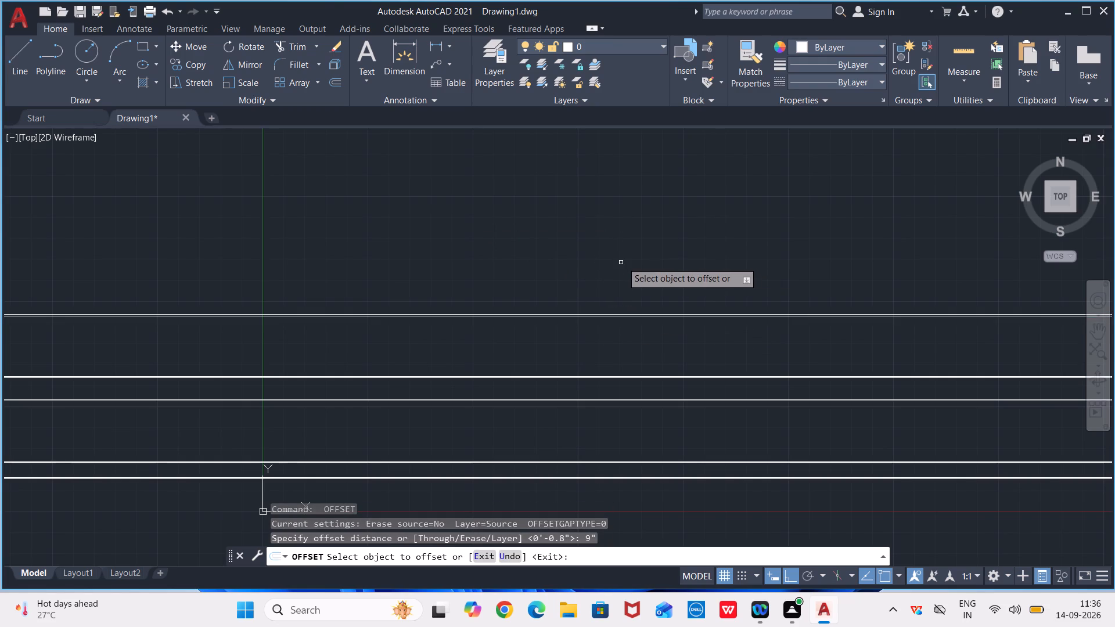
{"action": "scroll", "coordinate": [635, 275], "scroll_direction": "up", "scroll_amount": 2}
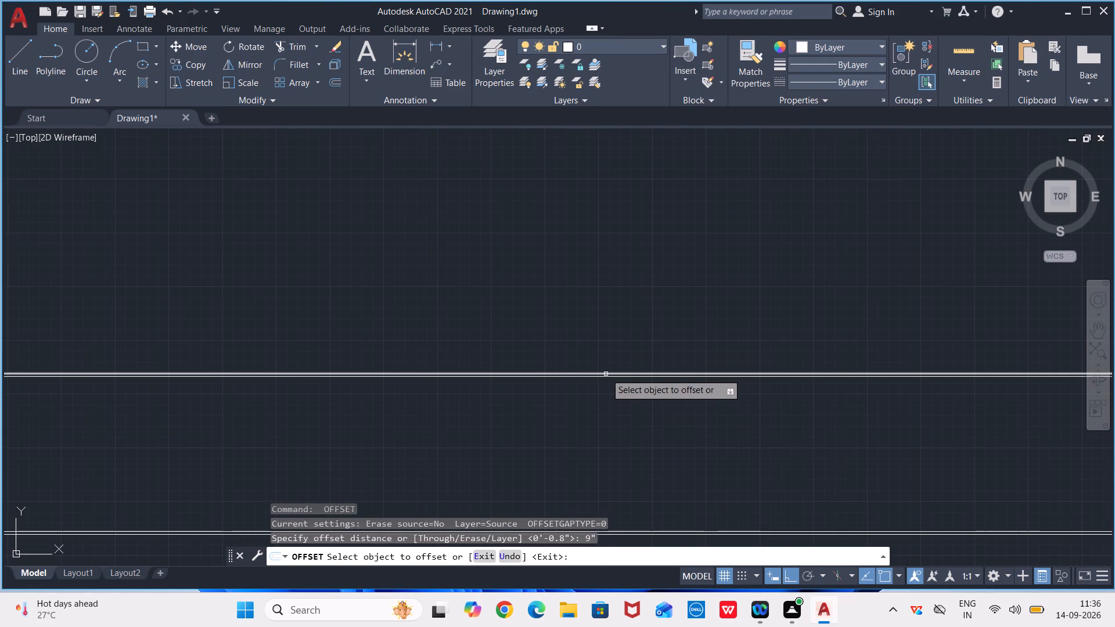
{"action": "double_click", "coordinate": [605, 374]}
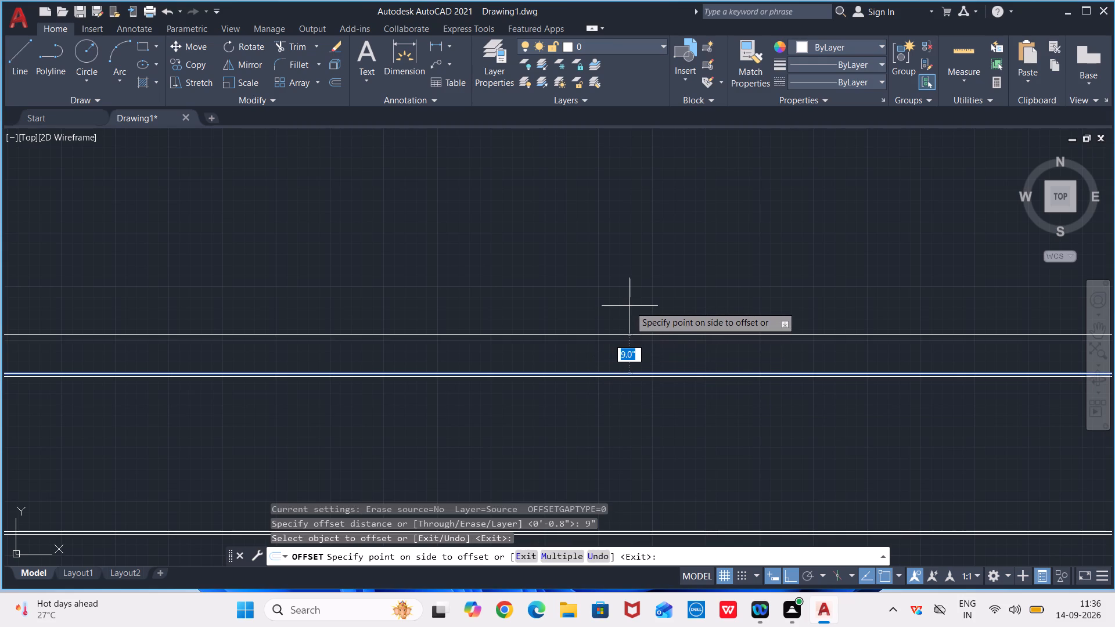
{"action": "scroll", "coordinate": [630, 330], "scroll_direction": "up", "scroll_amount": 3}
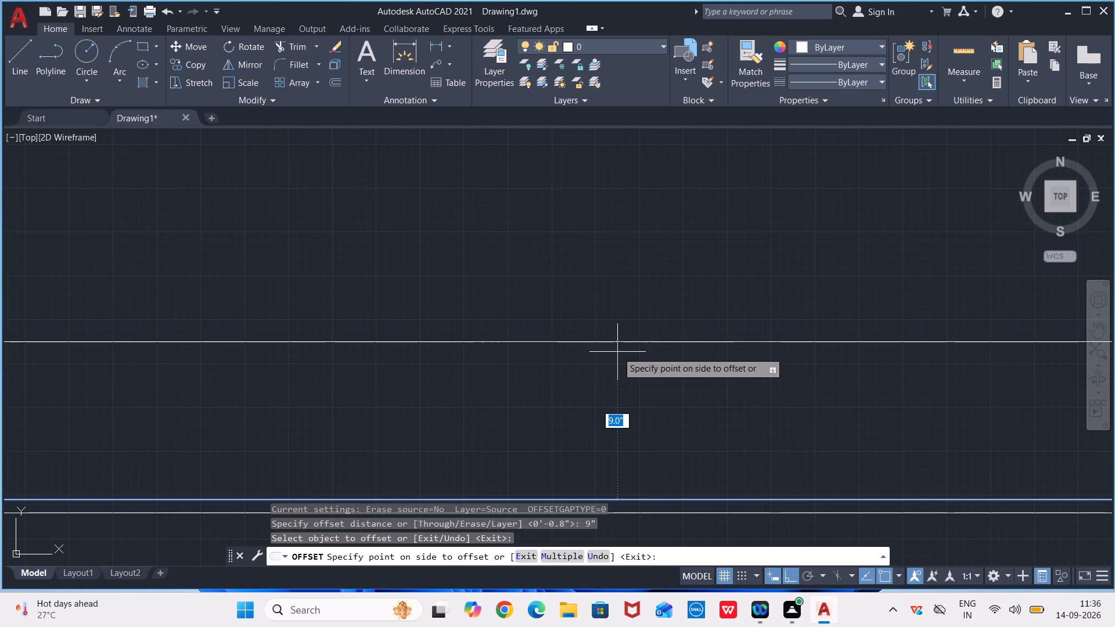
{"action": "left_click", "coordinate": [618, 362]}
{"action": "key", "text": "space"}
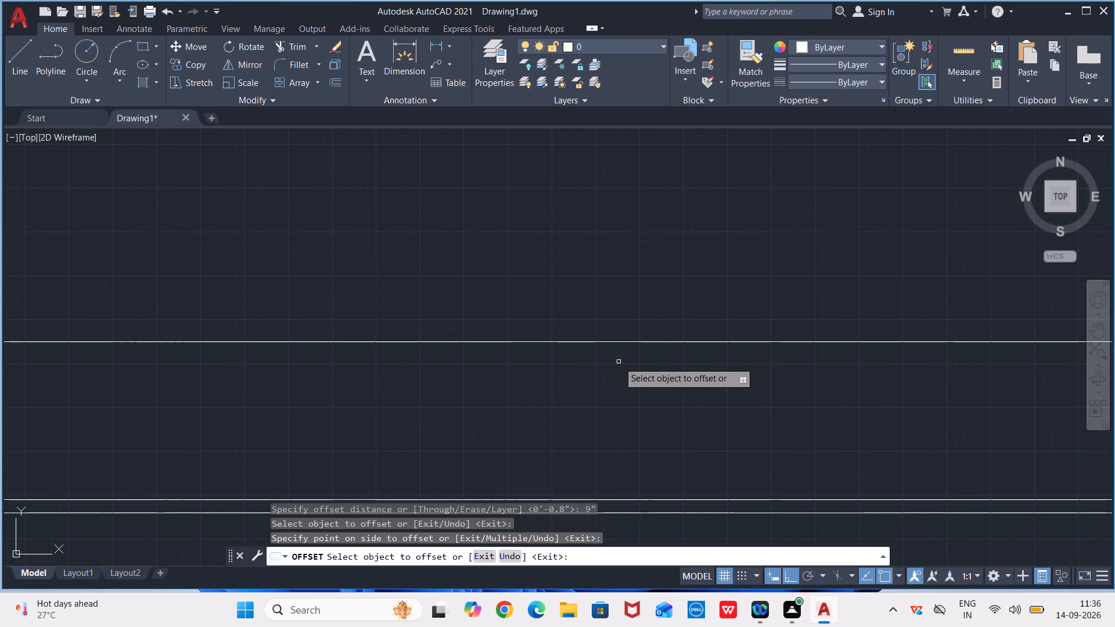
Offset the topmost horizontal line upward by 0.75" to complete the sixth pair.
{"action": "key", "text": "space"}
{"action": "type", "text": "0.75\""}
{"action": "key", "text": "Return"}
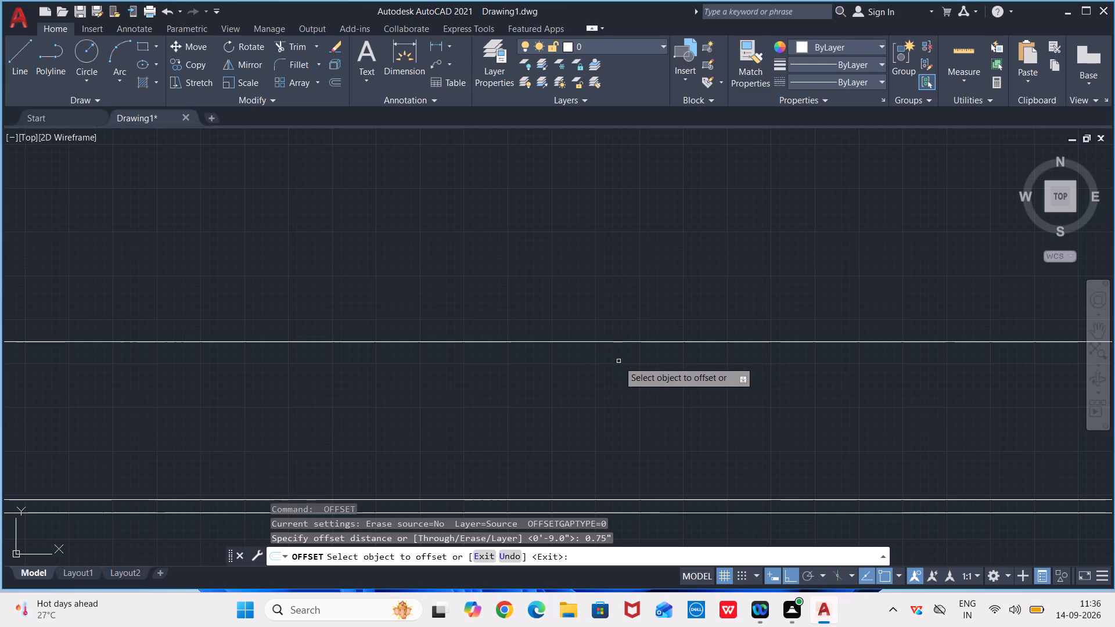
{"action": "left_click", "coordinate": [567, 341]}
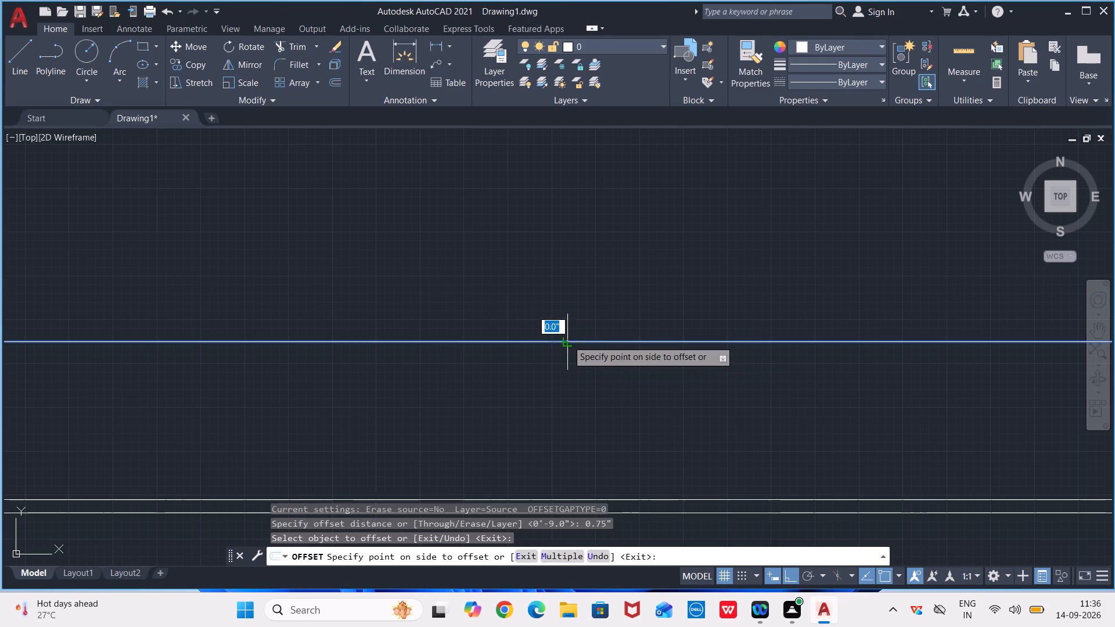
{"action": "left_click", "coordinate": [566, 321]}
{"action": "scroll", "coordinate": [565, 320], "scroll_direction": "down", "scroll_amount": 3}
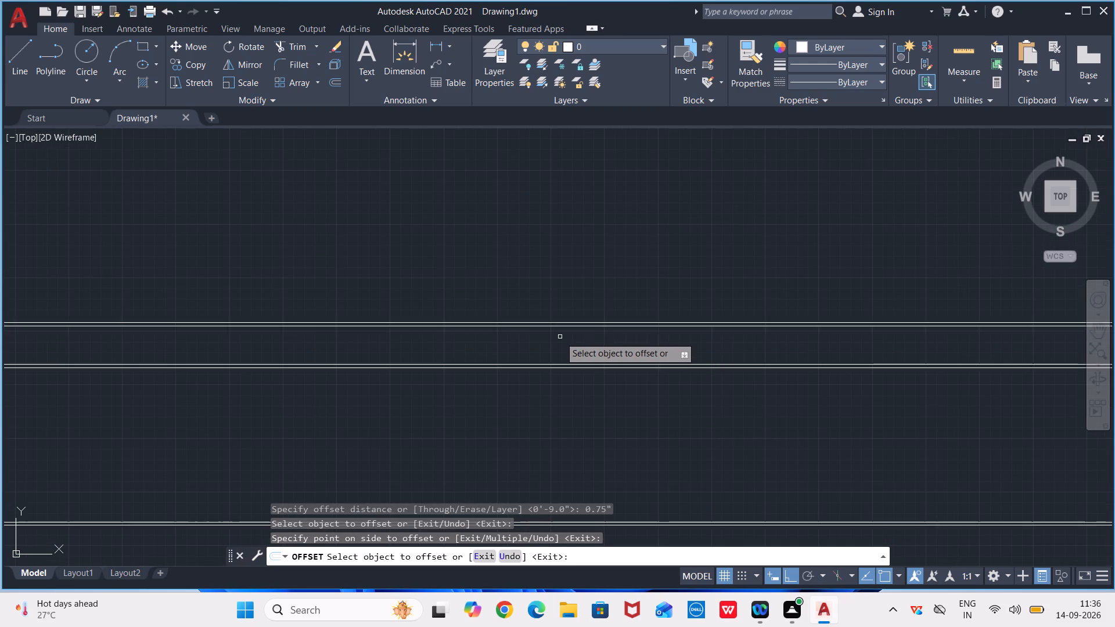
{"action": "scroll", "coordinate": [560, 337], "scroll_direction": "up", "scroll_amount": 3}
{"action": "key", "text": "Escape"}
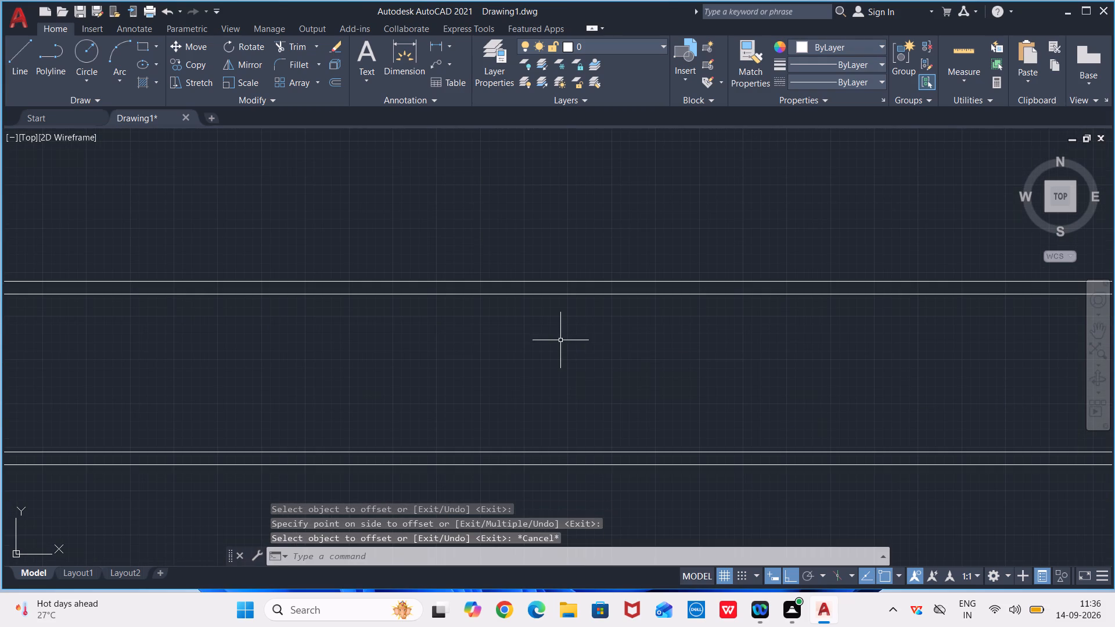
Examine the six horizontal line pairs and the gaps between them.
{"action": "scroll", "coordinate": [569, 349], "scroll_direction": "down", "scroll_amount": 8}
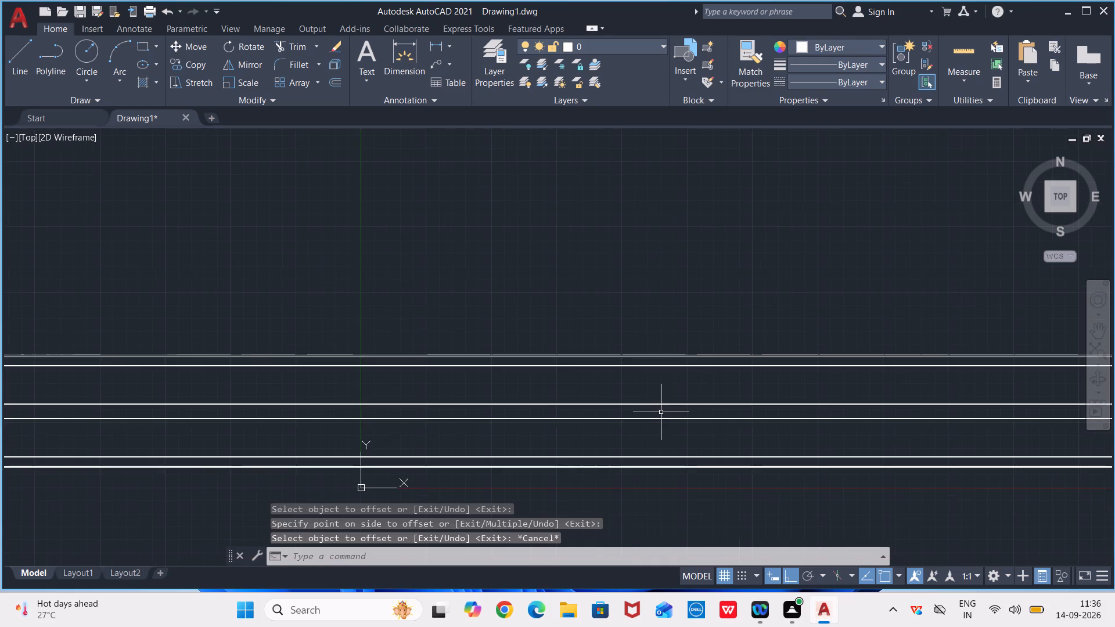
{"action": "scroll", "coordinate": [663, 412], "scroll_direction": "down", "scroll_amount": 1}
{"action": "middle_click_drag", "start_coordinate": [663, 412], "coordinate": [663, 223]}
{"action": "scroll", "coordinate": [667, 235], "scroll_direction": "up", "scroll_amount": 2}
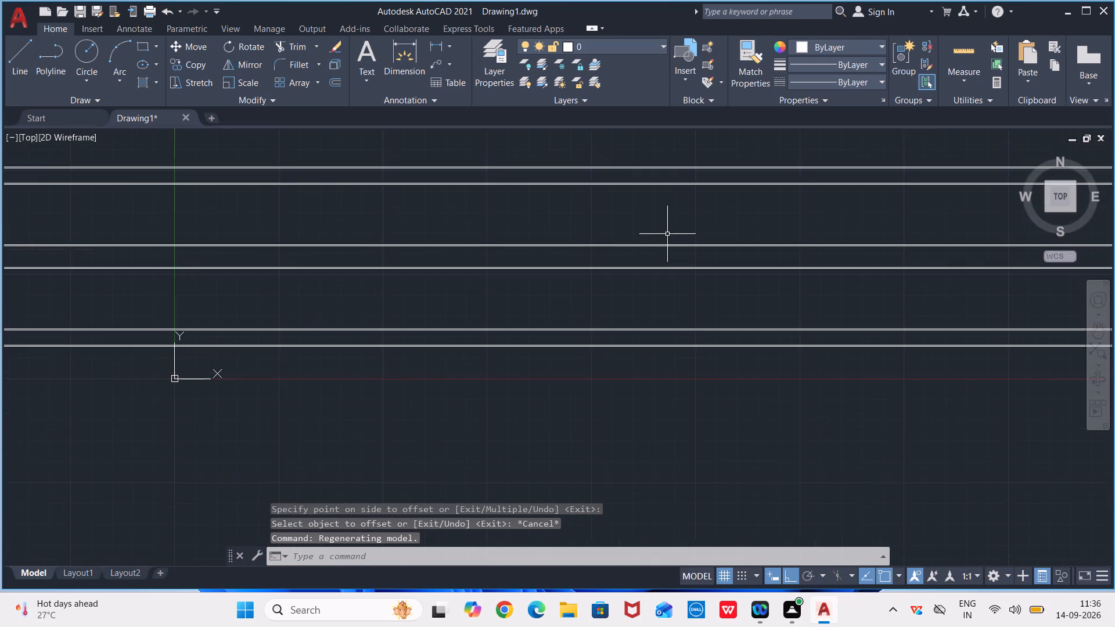
{"action": "middle_click_drag", "start_coordinate": [667, 234], "coordinate": [523, 284]}
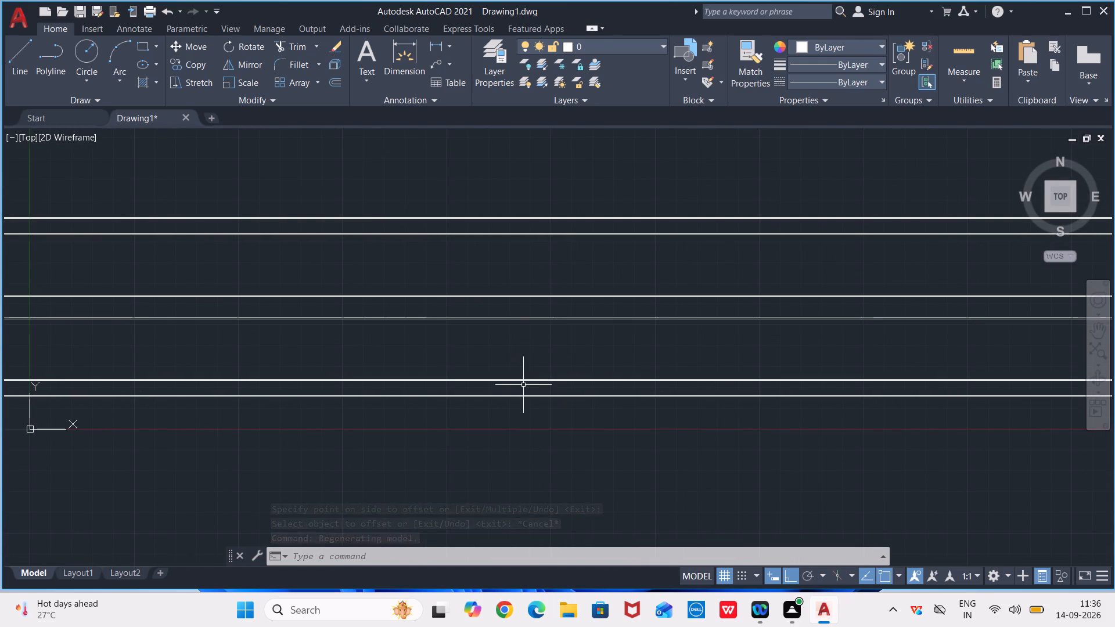
{"action": "scroll", "coordinate": [509, 381], "scroll_direction": "up", "scroll_amount": 1}
{"action": "middle_click_drag", "start_coordinate": [475, 374], "coordinate": [509, 439]}
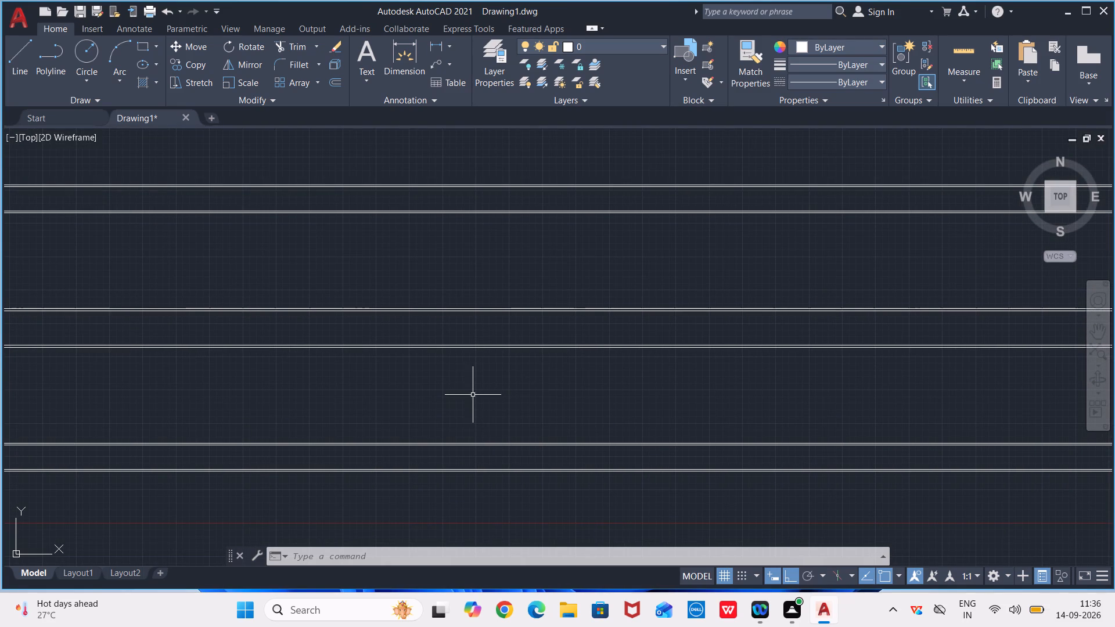
{"action": "scroll", "coordinate": [463, 392], "scroll_direction": "up", "scroll_amount": 1}
{"action": "middle_click_drag", "start_coordinate": [463, 392], "coordinate": [548, 391]}
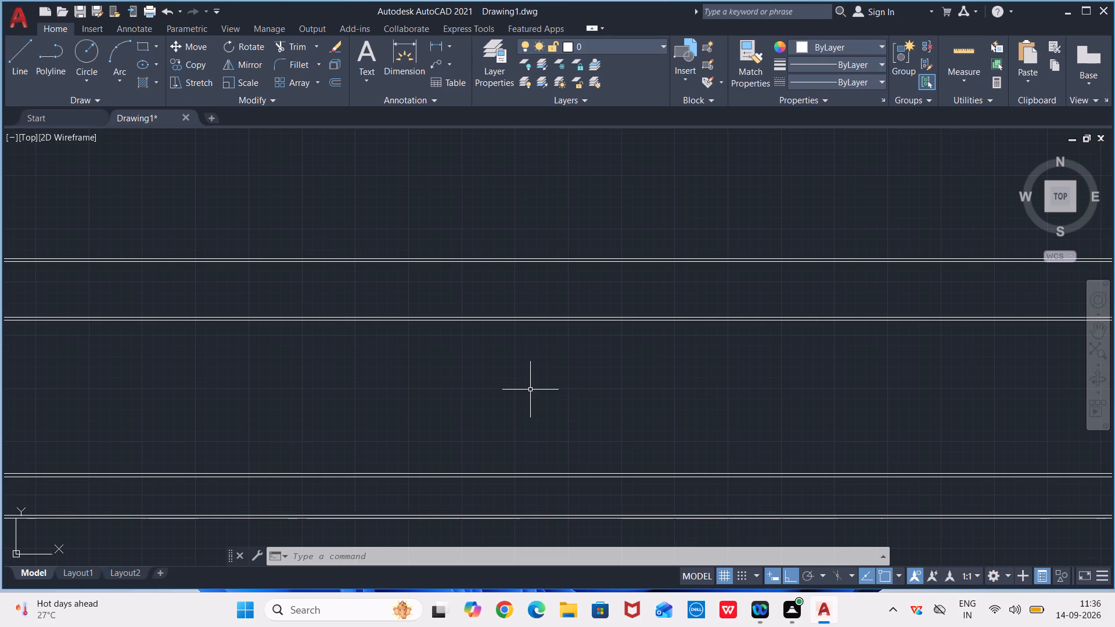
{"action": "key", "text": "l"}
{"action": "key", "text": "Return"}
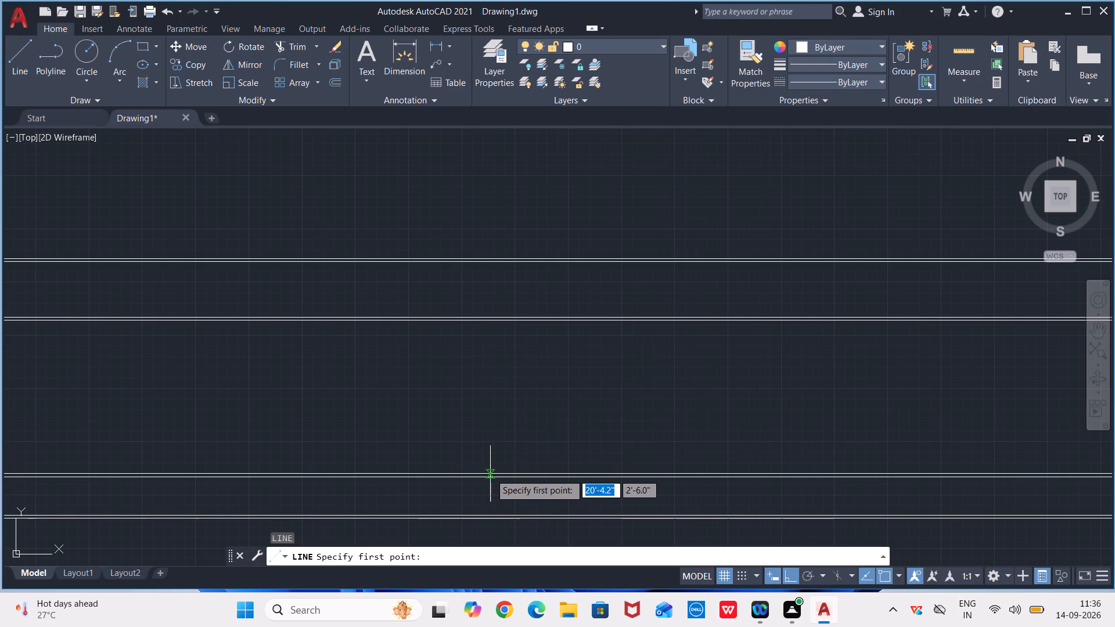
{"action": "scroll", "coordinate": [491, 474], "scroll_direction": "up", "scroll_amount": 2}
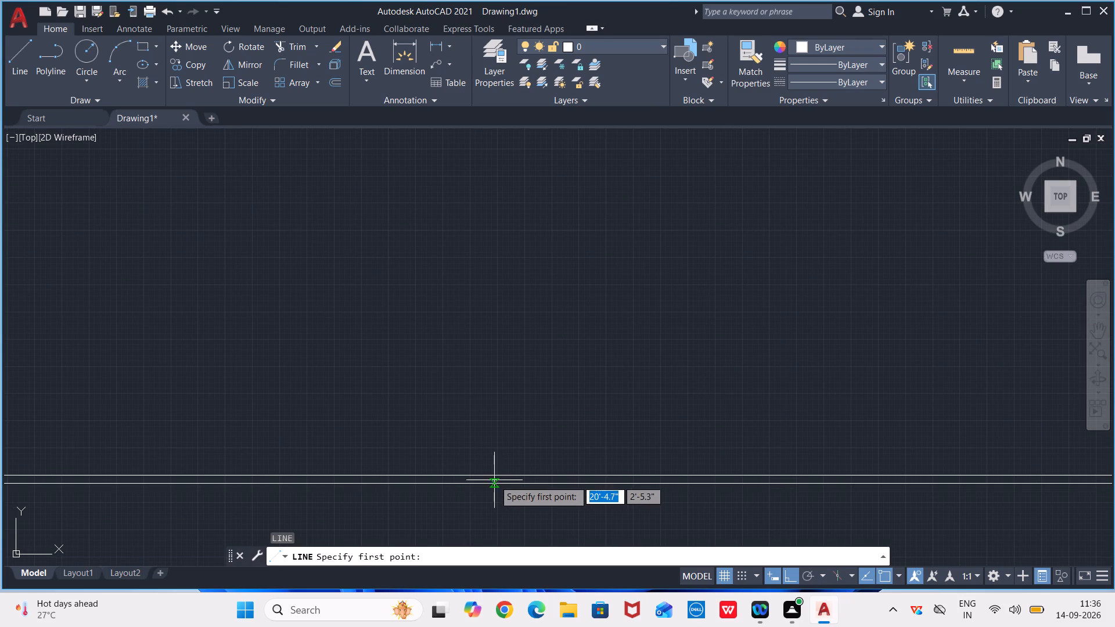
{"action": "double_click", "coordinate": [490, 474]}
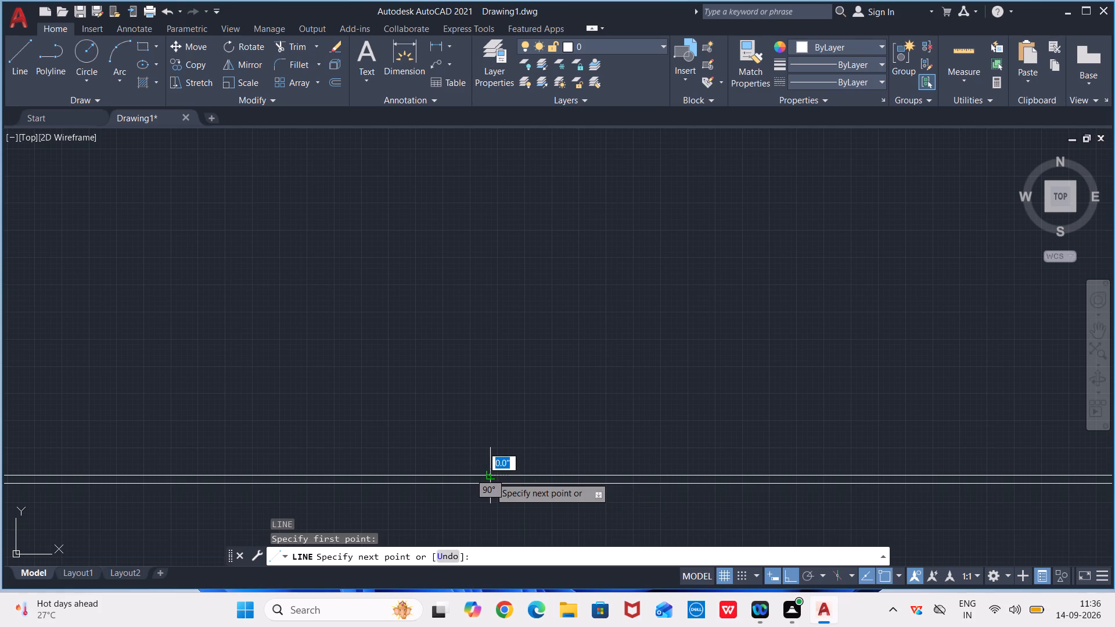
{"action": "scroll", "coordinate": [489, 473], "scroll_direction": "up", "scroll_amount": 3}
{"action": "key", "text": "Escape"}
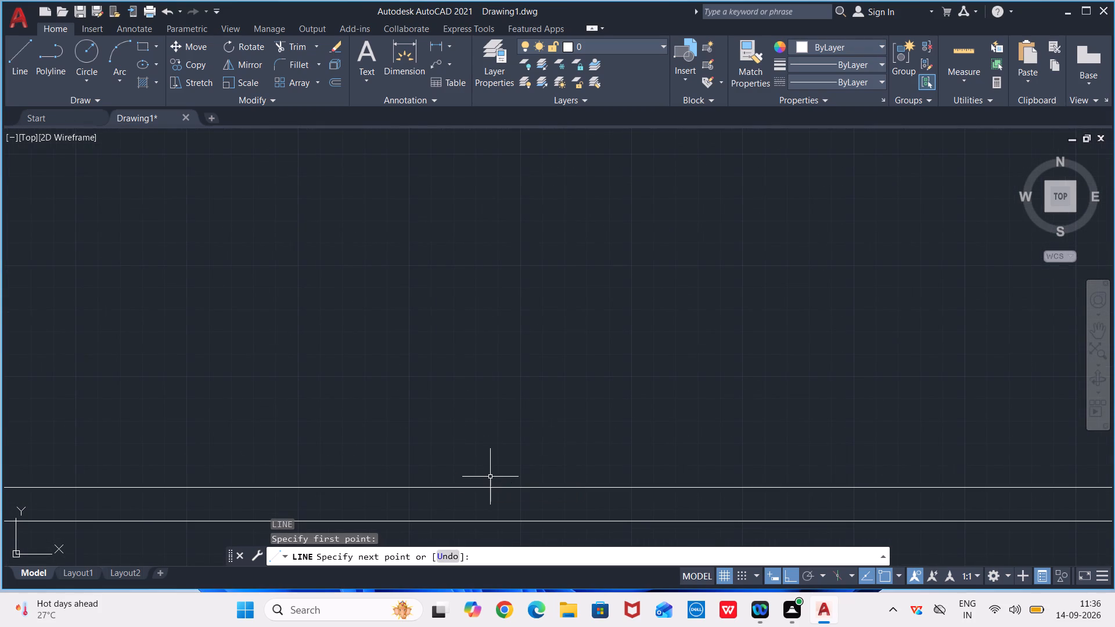
Draw a 3' vertical line from the upper line of the second horizontal pair up to the lower line of the third pair.
{"action": "key", "text": "l"}
{"action": "key", "text": "Return"}
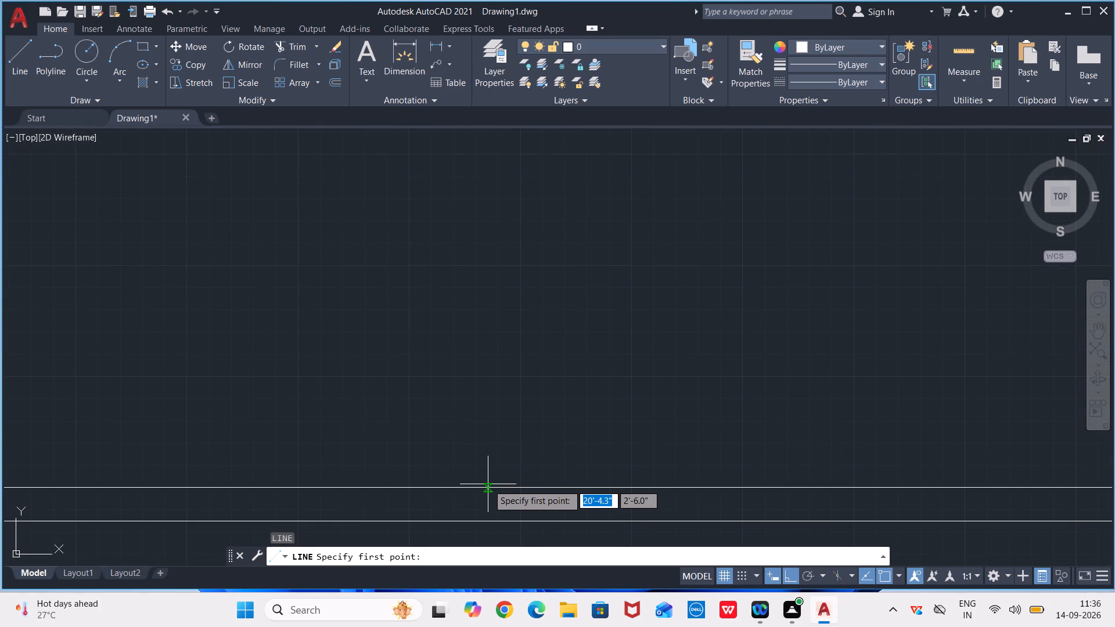
{"action": "left_click", "coordinate": [488, 487]}
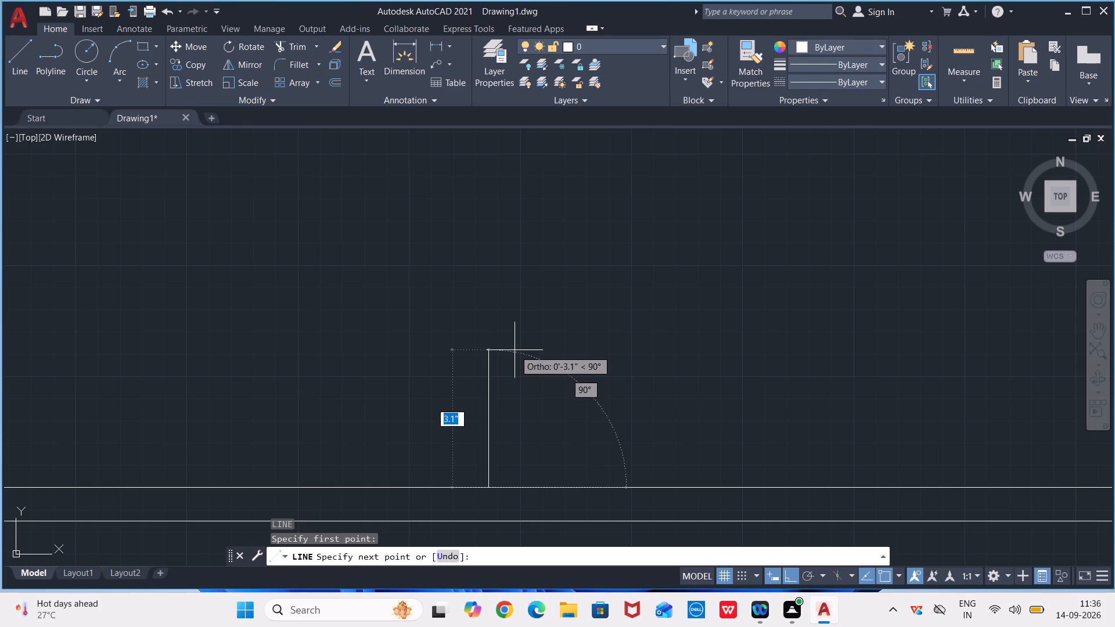
{"action": "type", "text": "3'"}
{"action": "key", "text": "Return"}
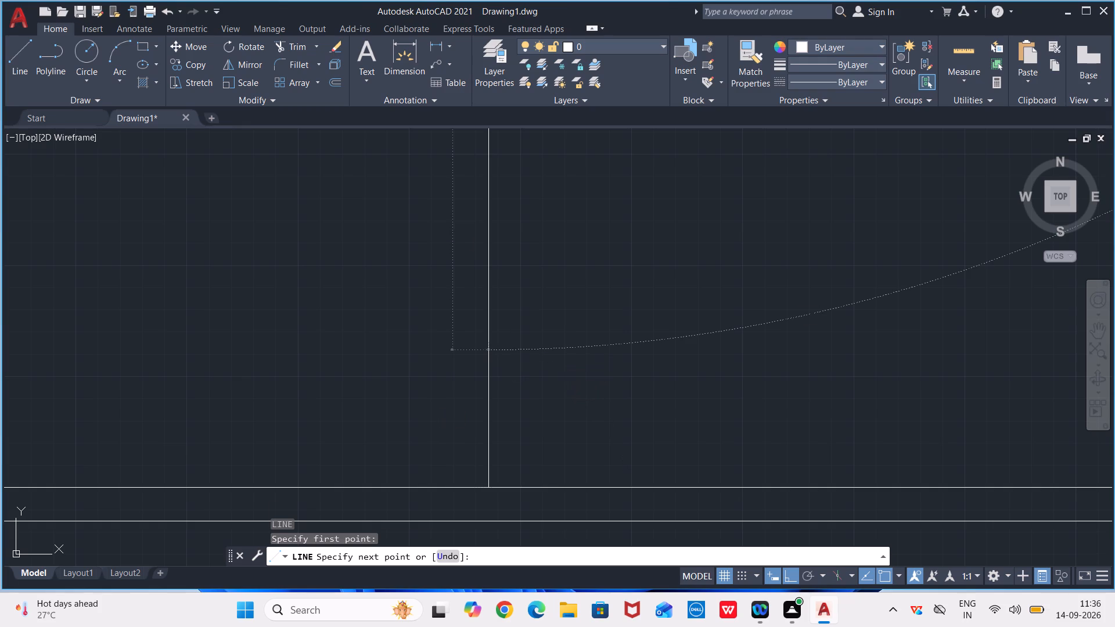
{"action": "scroll", "coordinate": [510, 367], "scroll_direction": "down", "scroll_amount": 3}
{"action": "scroll", "coordinate": [564, 318], "scroll_direction": "down", "scroll_amount": 1}
{"action": "middle_click_drag", "start_coordinate": [565, 316], "coordinate": [509, 435]}
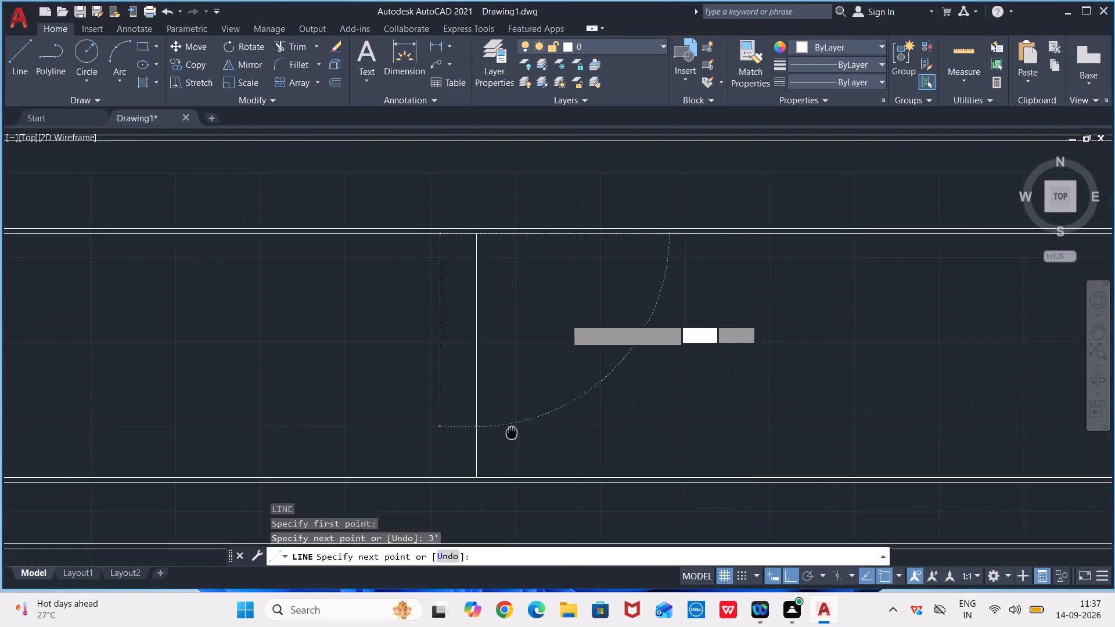
{"action": "middle_click_drag", "start_coordinate": [509, 435], "coordinate": [498, 453]}
{"action": "key", "text": "Escape"}
{"action": "scroll", "coordinate": [484, 404], "scroll_direction": "down", "scroll_amount": 2}
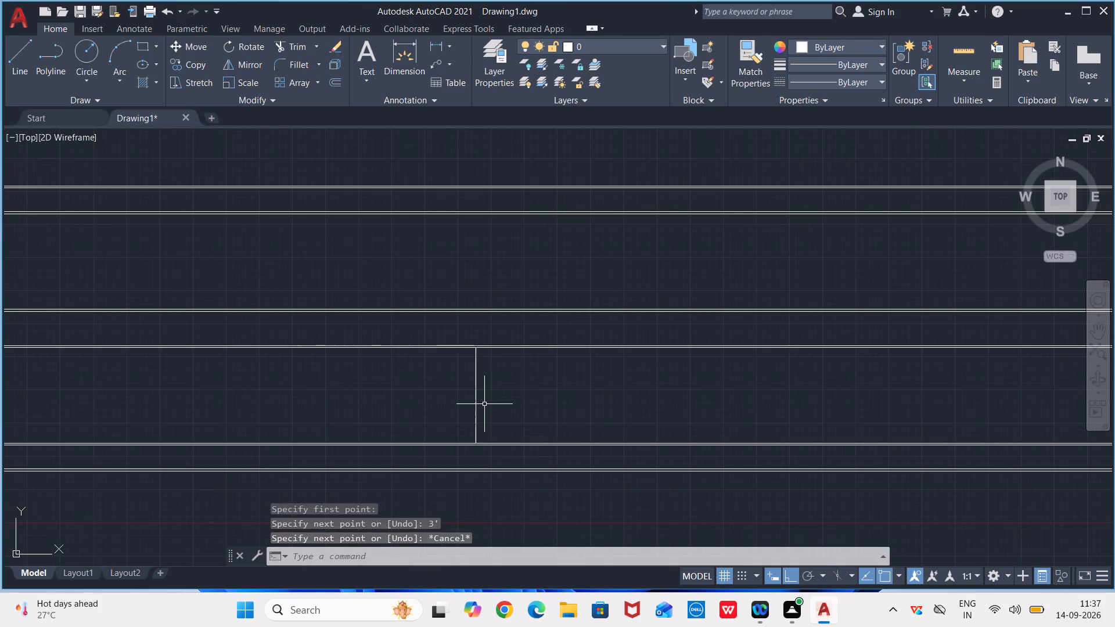
Offset the vertical line to the right in successive 1' intervals, making six more step lines between the second and third pairs.
{"action": "scroll", "coordinate": [484, 402], "scroll_direction": "up", "scroll_amount": 2}
{"action": "middle_click_drag", "start_coordinate": [484, 402], "coordinate": [454, 379]}
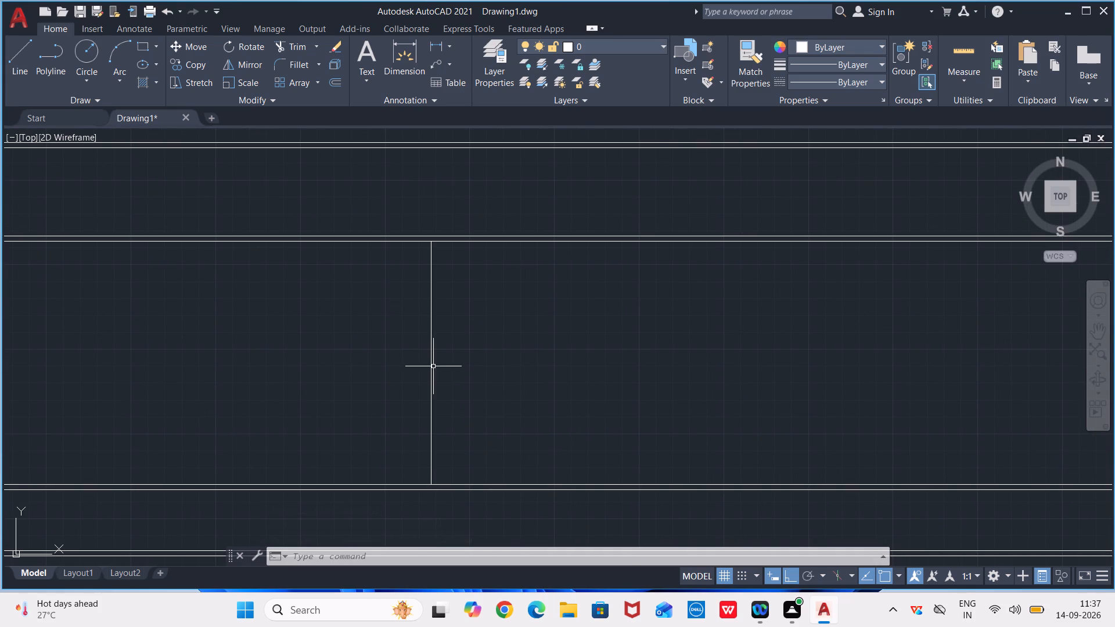
{"action": "type", "text": "OF"}
{"action": "key", "text": "Return"}
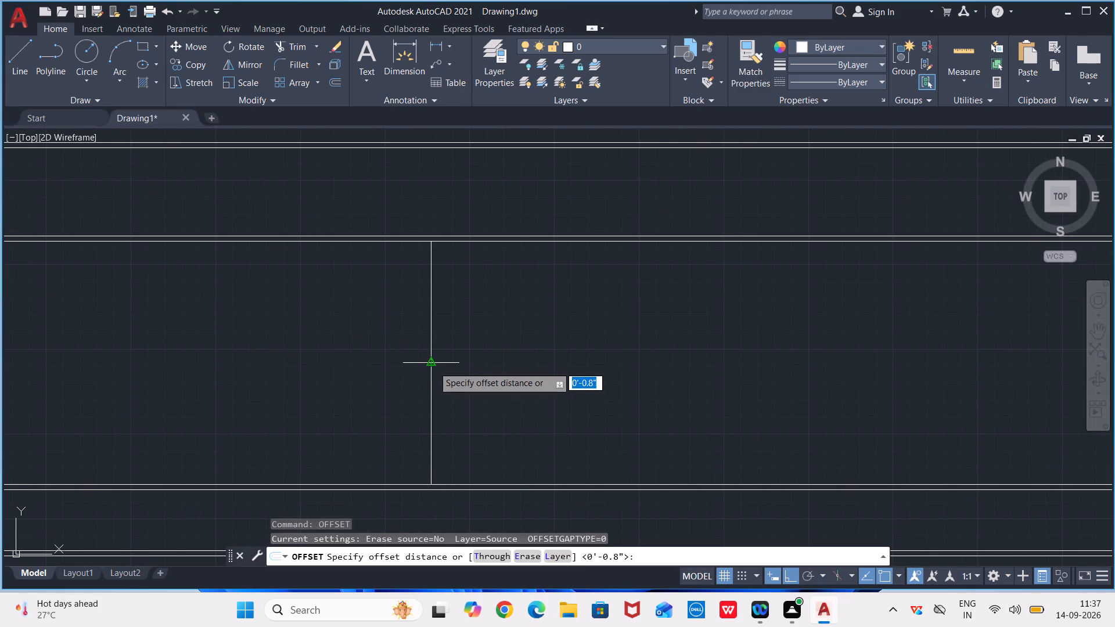
{"action": "key", "text": "1"}
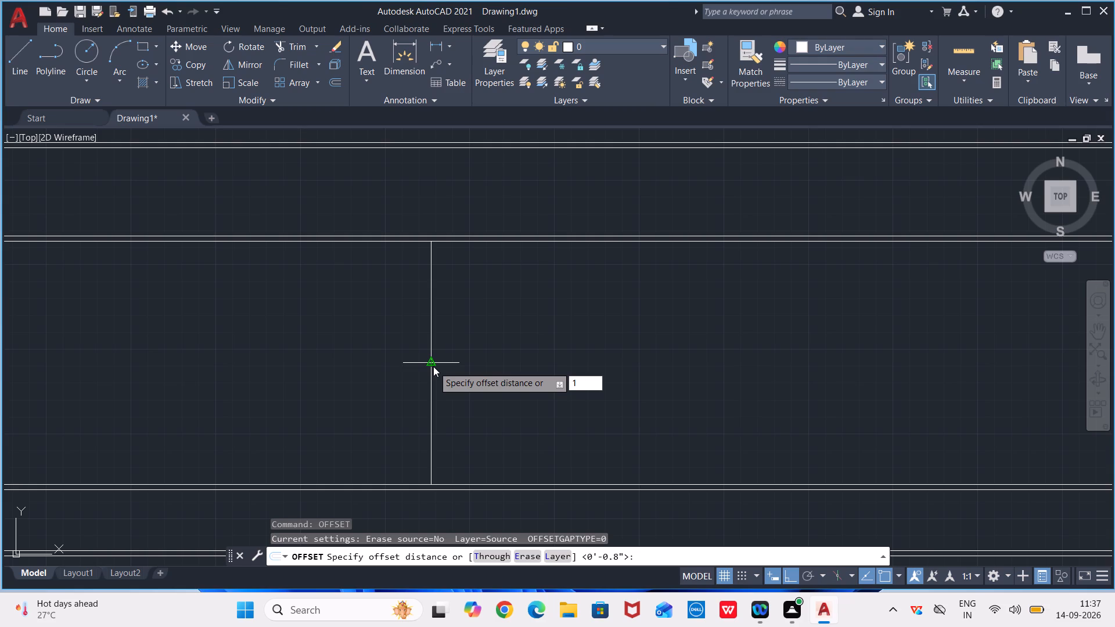
{"action": "key", "text": "apostrophe"}
{"action": "key", "text": "Return"}
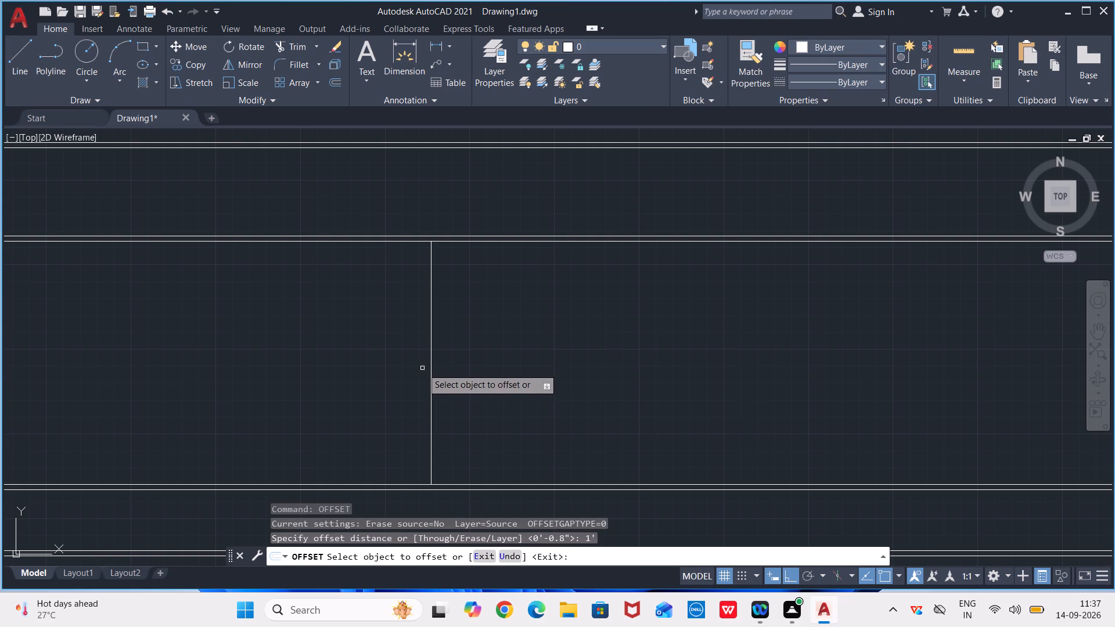
{"action": "left_click", "coordinate": [429, 366]}
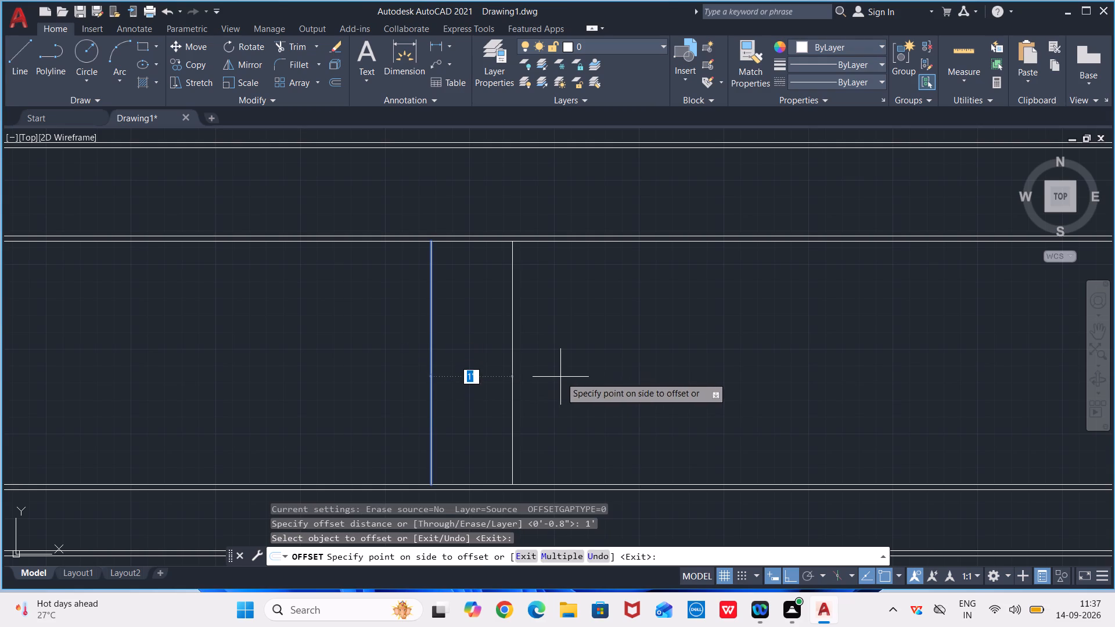
{"action": "left_click", "coordinate": [560, 377]}
{"action": "left_click", "coordinate": [510, 373]}
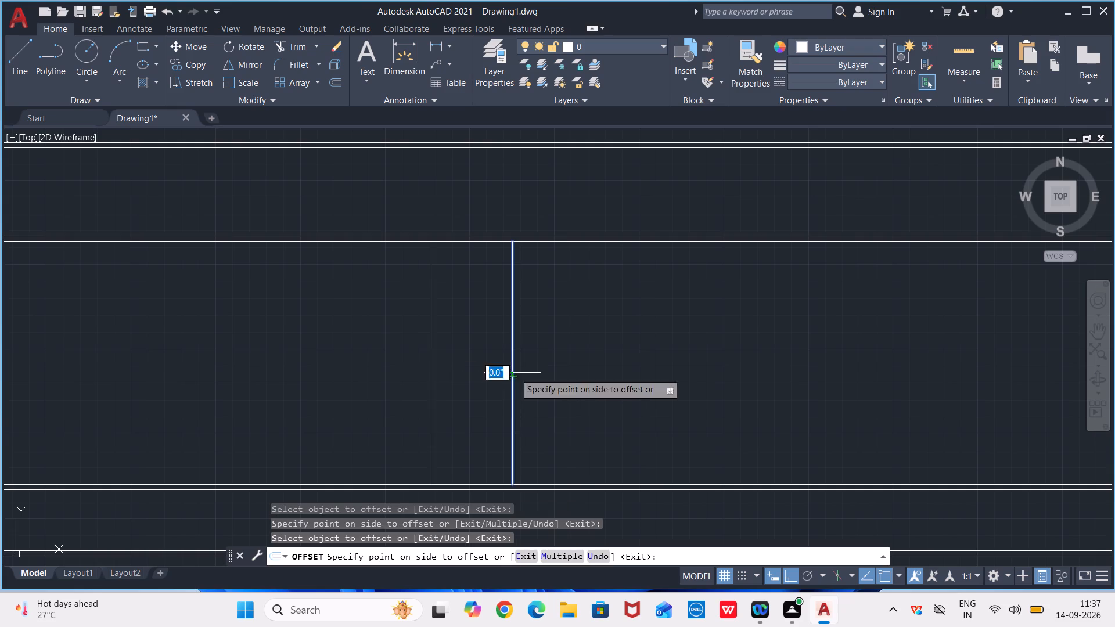
{"action": "left_click", "coordinate": [624, 382]}
{"action": "left_click", "coordinate": [594, 381]}
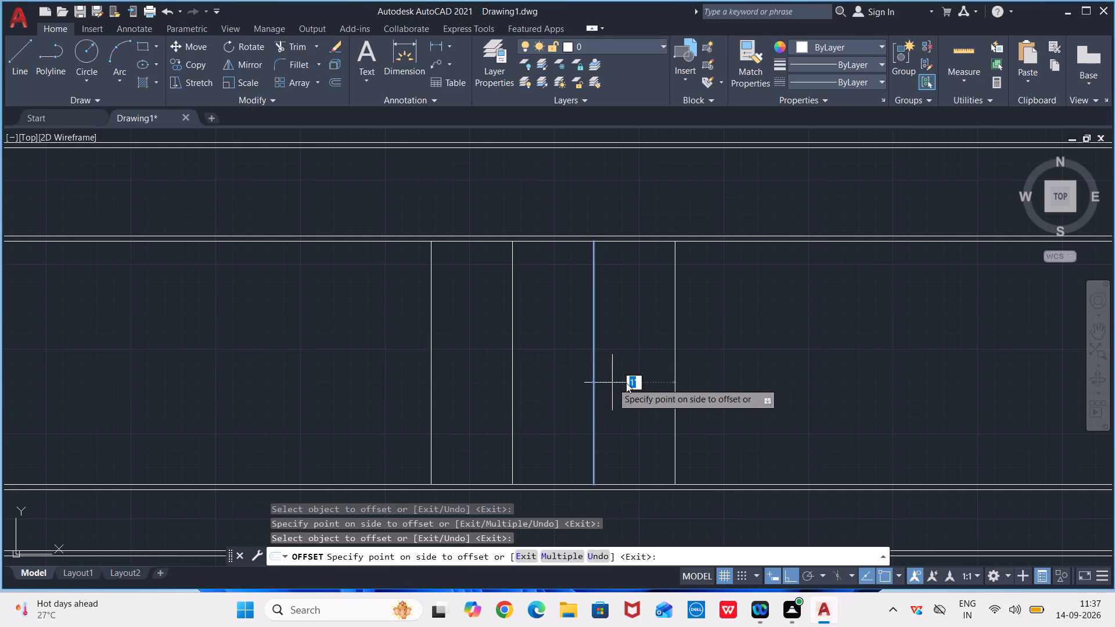
{"action": "left_click", "coordinate": [635, 382]}
{"action": "left_click", "coordinate": [676, 381]}
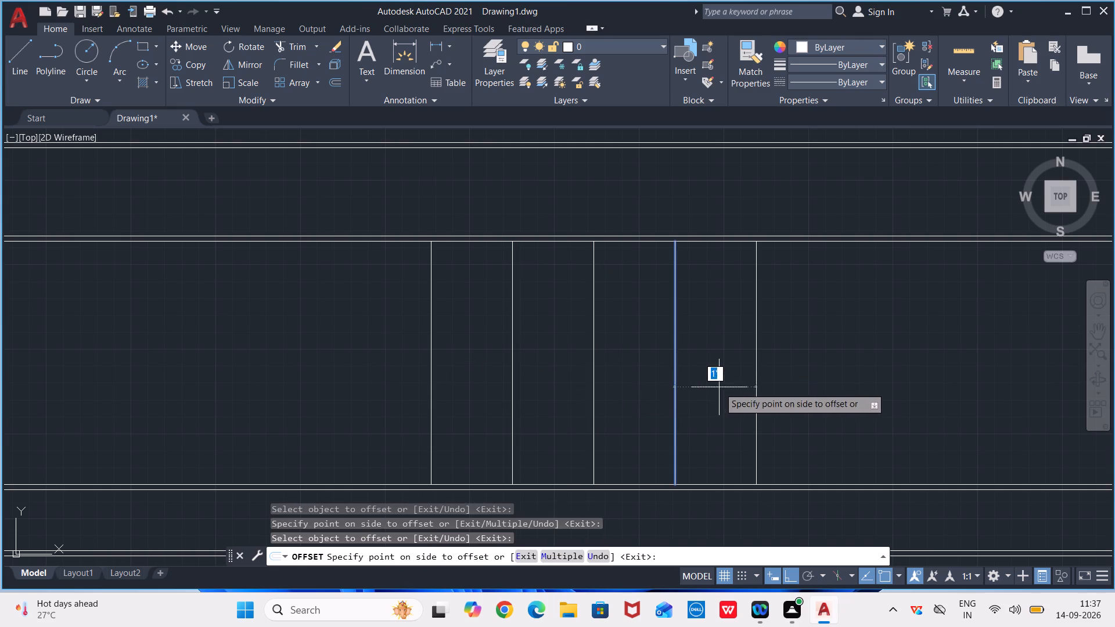
{"action": "left_click", "coordinate": [722, 387]}
{"action": "left_click", "coordinate": [755, 387]}
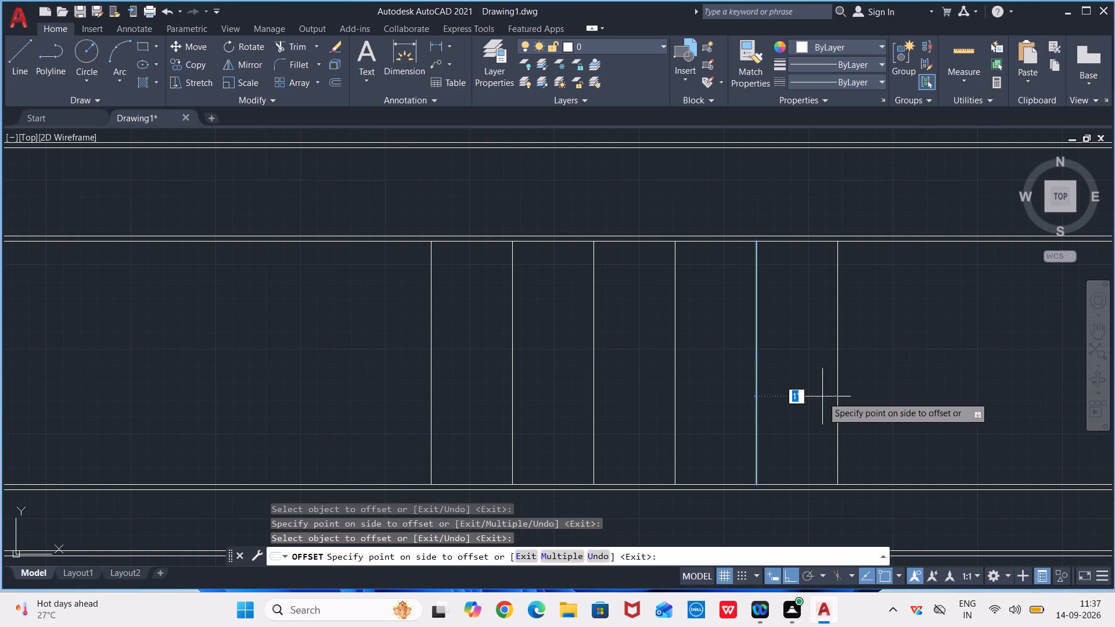
{"action": "left_click", "coordinate": [845, 398]}
{"action": "left_click", "coordinate": [839, 403]}
{"action": "left_click", "coordinate": [891, 410]}
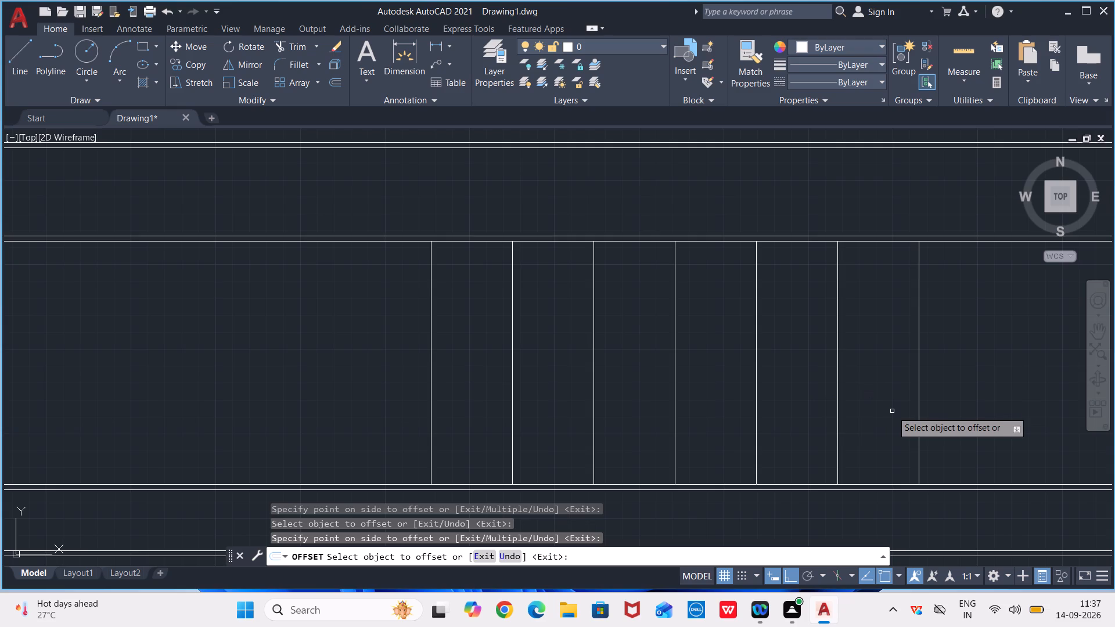
Offset the rightmost step line to the right in successive 1' intervals, adding four more step lines between the second and third pairs.
{"action": "scroll", "coordinate": [890, 414], "scroll_direction": "down", "scroll_amount": 2}
{"action": "middle_click_drag", "start_coordinate": [889, 415], "coordinate": [785, 417]}
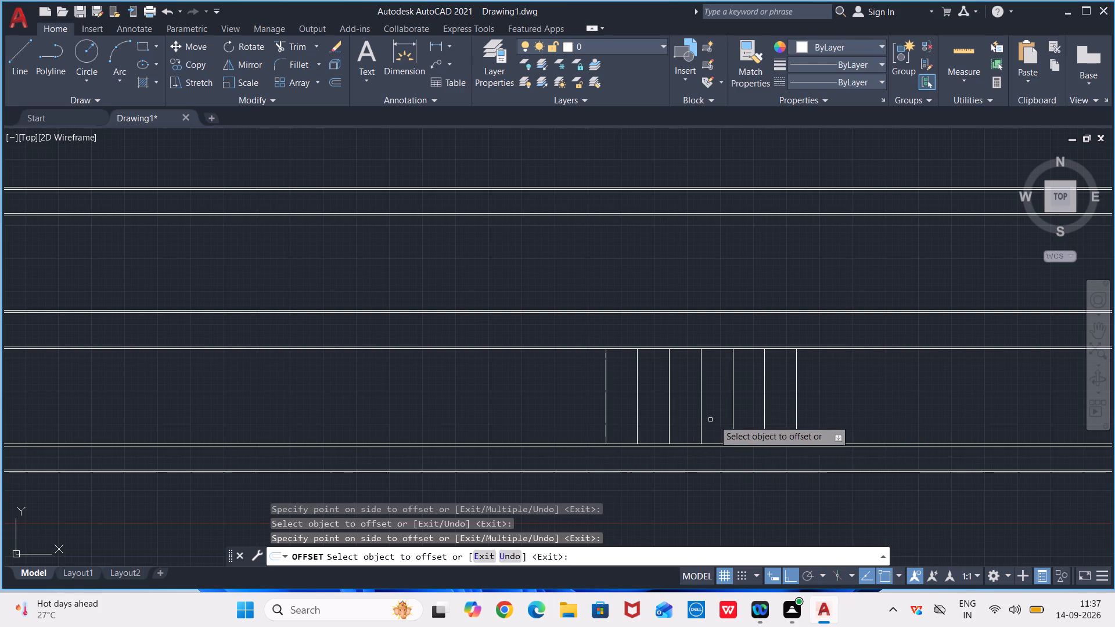
{"action": "left_click", "coordinate": [799, 426]}
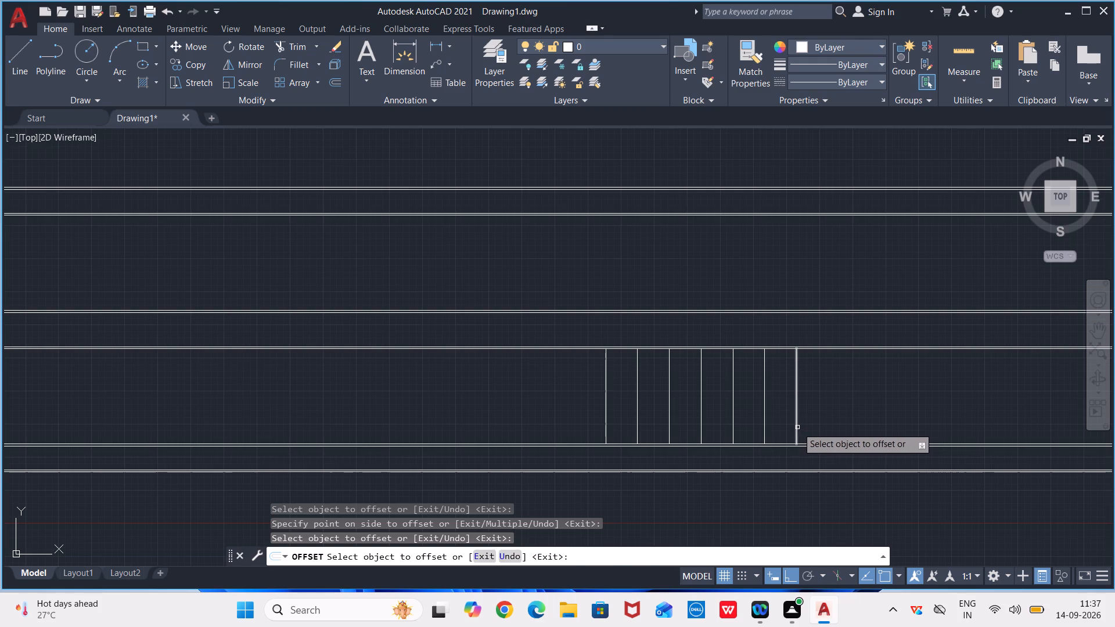
{"action": "left_click", "coordinate": [797, 427]}
{"action": "left_click", "coordinate": [869, 419]}
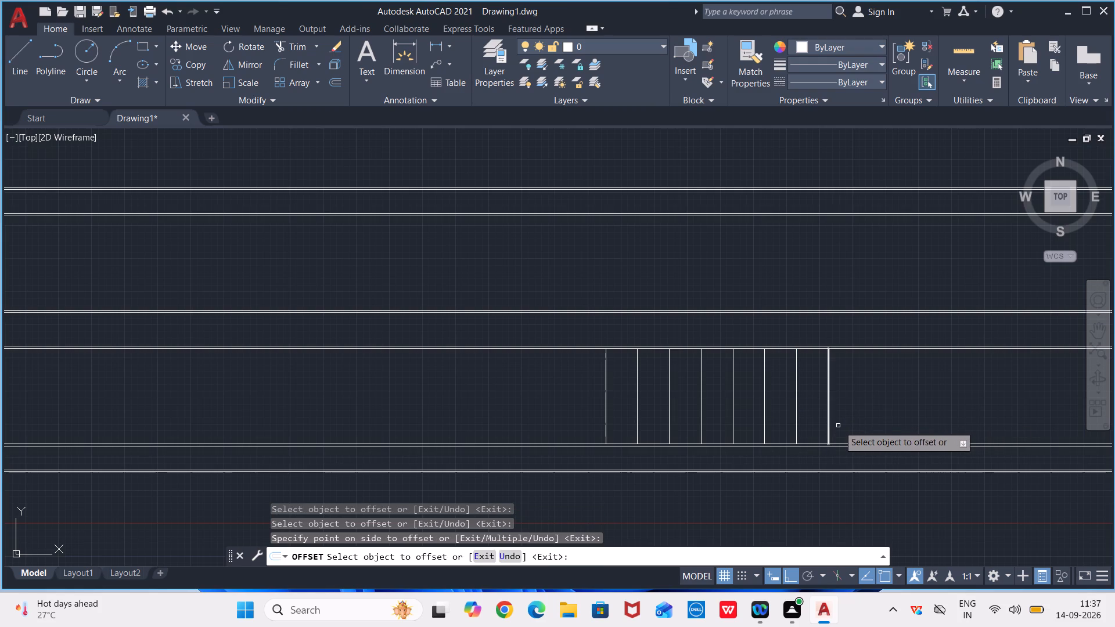
{"action": "left_click", "coordinate": [829, 428]}
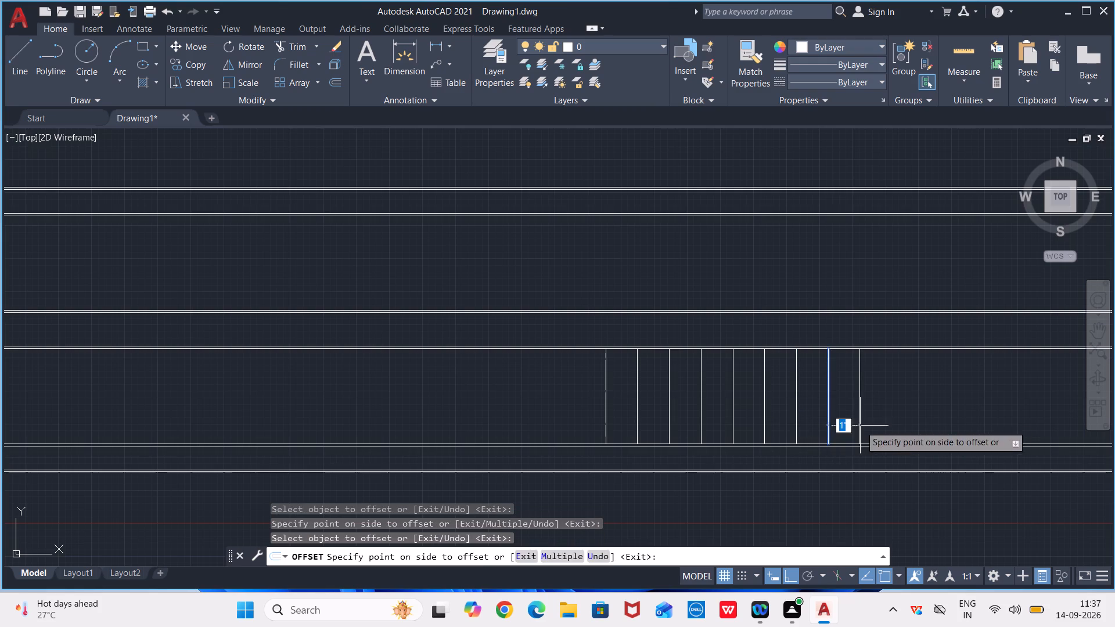
{"action": "left_click", "coordinate": [863, 426]}
{"action": "left_click", "coordinate": [861, 426]}
{"action": "left_click", "coordinate": [879, 420]}
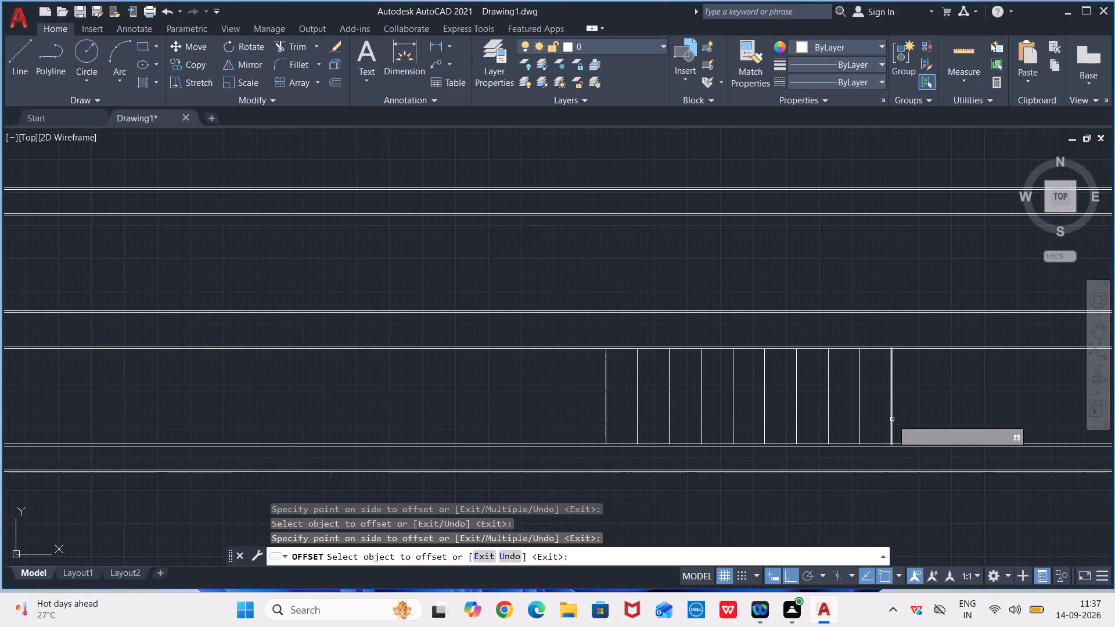
{"action": "left_click", "coordinate": [893, 419]}
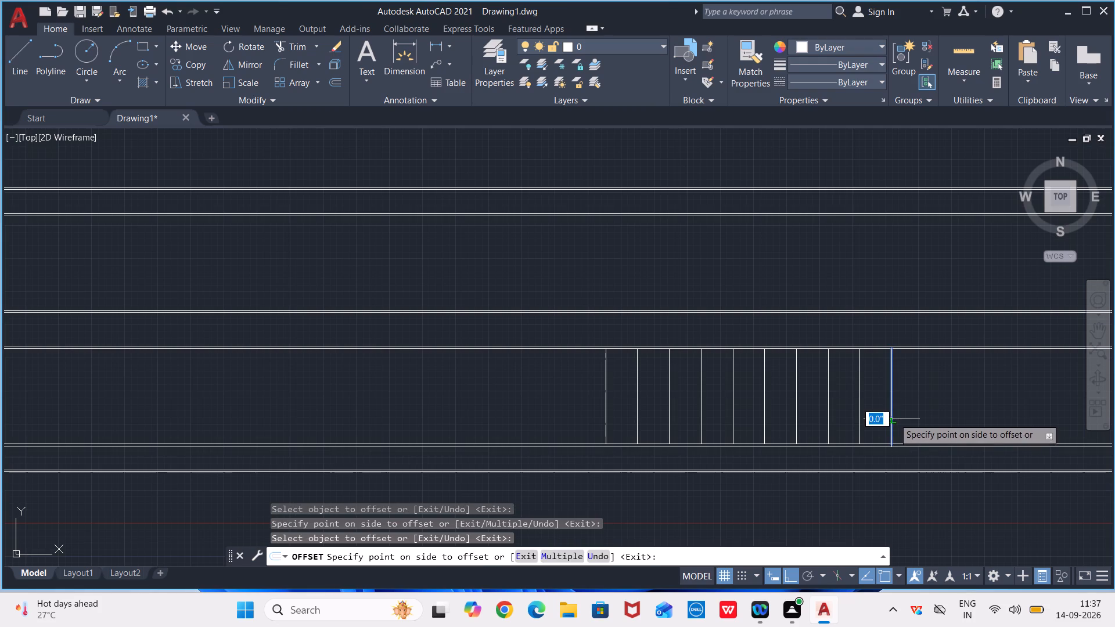
{"action": "left_click", "coordinate": [910, 416]}
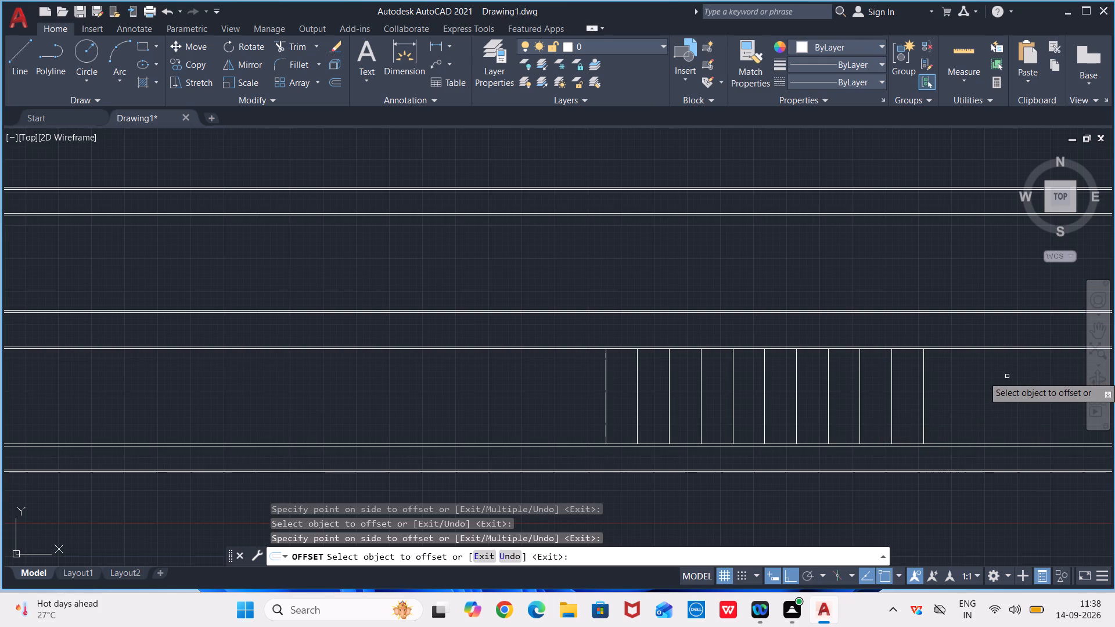
{"action": "middle_click_drag", "start_coordinate": [1006, 376], "coordinate": [882, 405]}
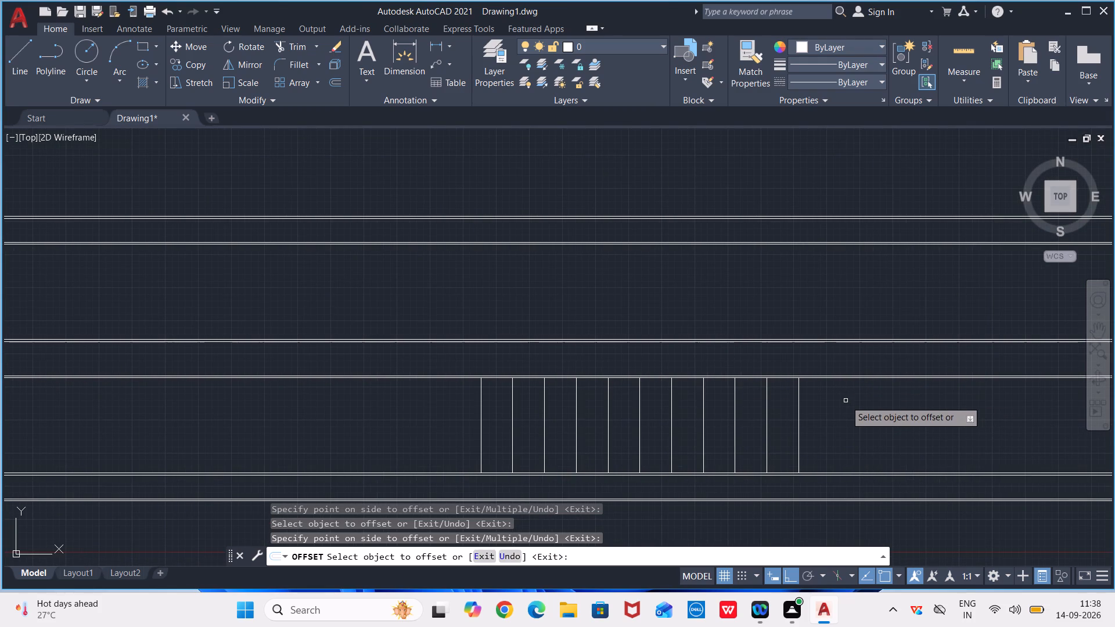
{"action": "key", "text": "Escape"}
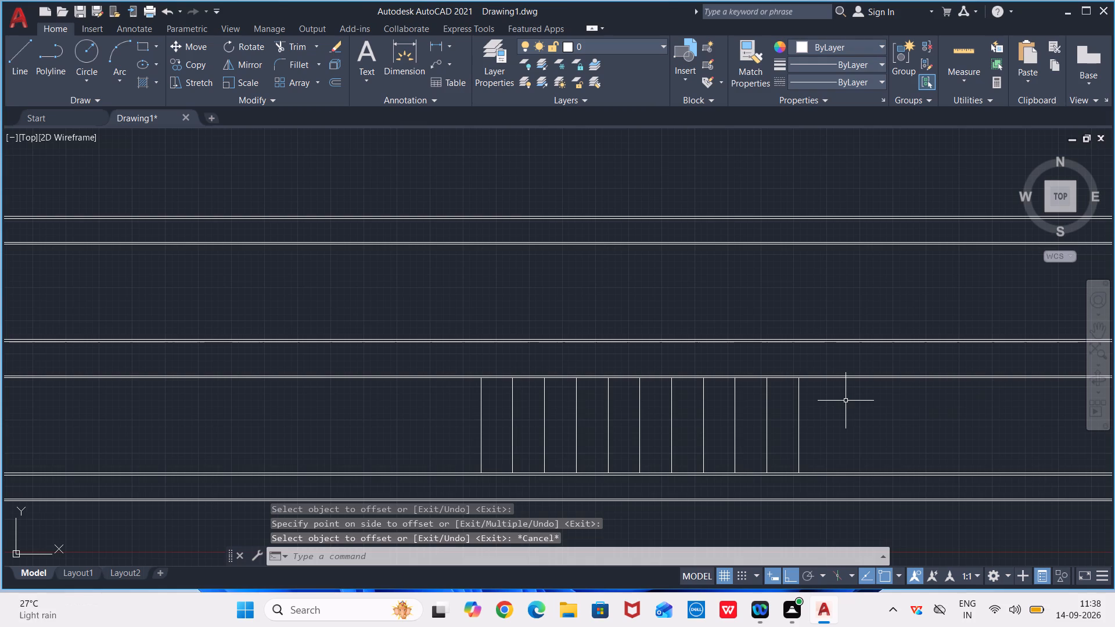
Extend the rightmost step line upward to the lower line of the fifth horizontal pair.
{"action": "type", "text": "EX"}
{"action": "key", "text": "Return"}
{"action": "key", "text": "Return"}
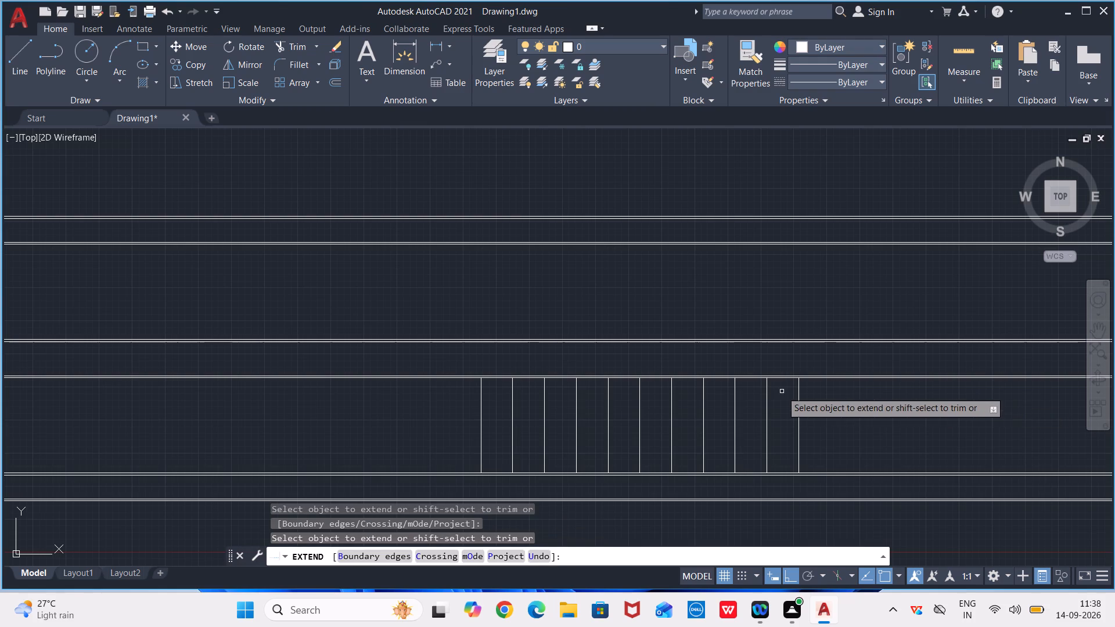
{"action": "left_click", "coordinate": [799, 393]}
{"action": "left_click", "coordinate": [797, 385]}
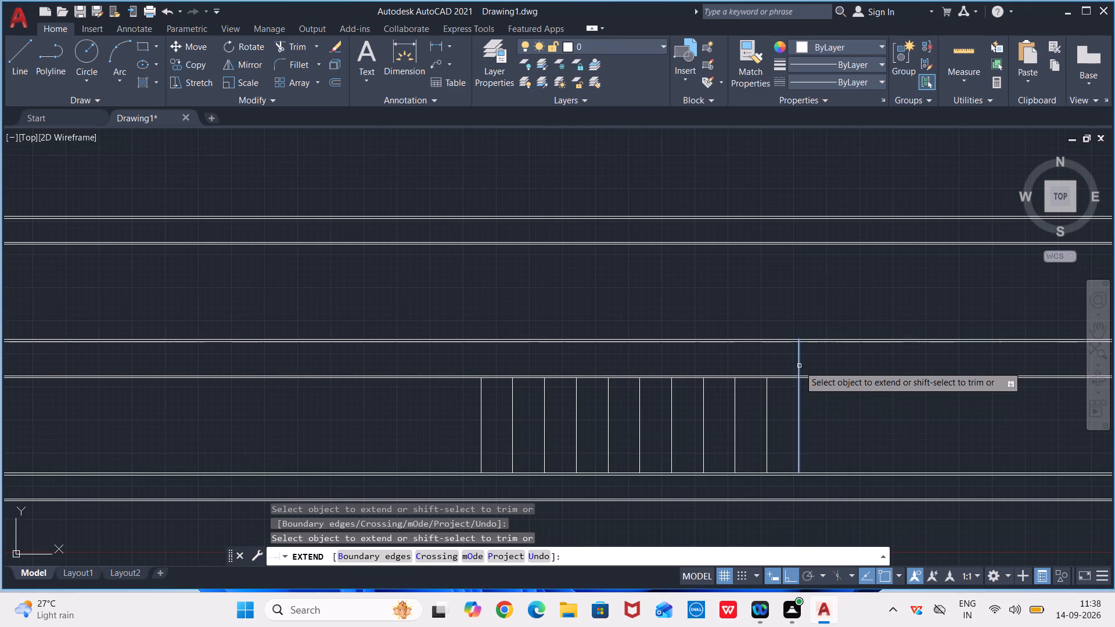
{"action": "left_click", "coordinate": [798, 365]}
{"action": "left_click", "coordinate": [799, 359]}
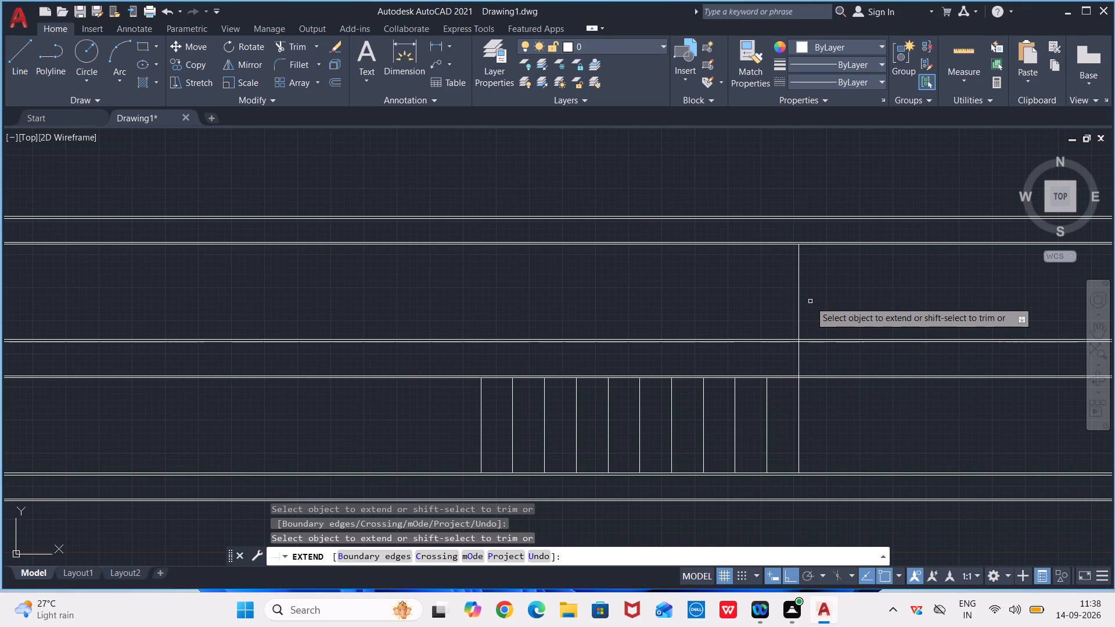
{"action": "key", "text": "Escape"}
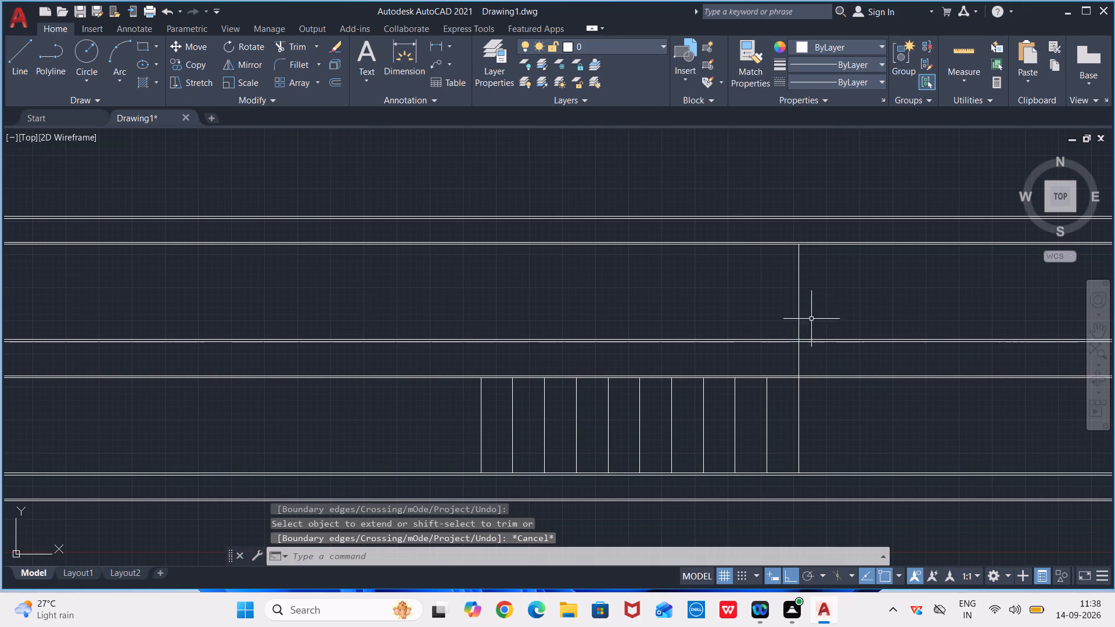
Trim the extended line inside the fourth pair, between the third and fourth pairs, and inside the third pair.
{"action": "scroll", "coordinate": [811, 319], "scroll_direction": "up", "scroll_amount": 3}
{"action": "type", "text": "TR"}
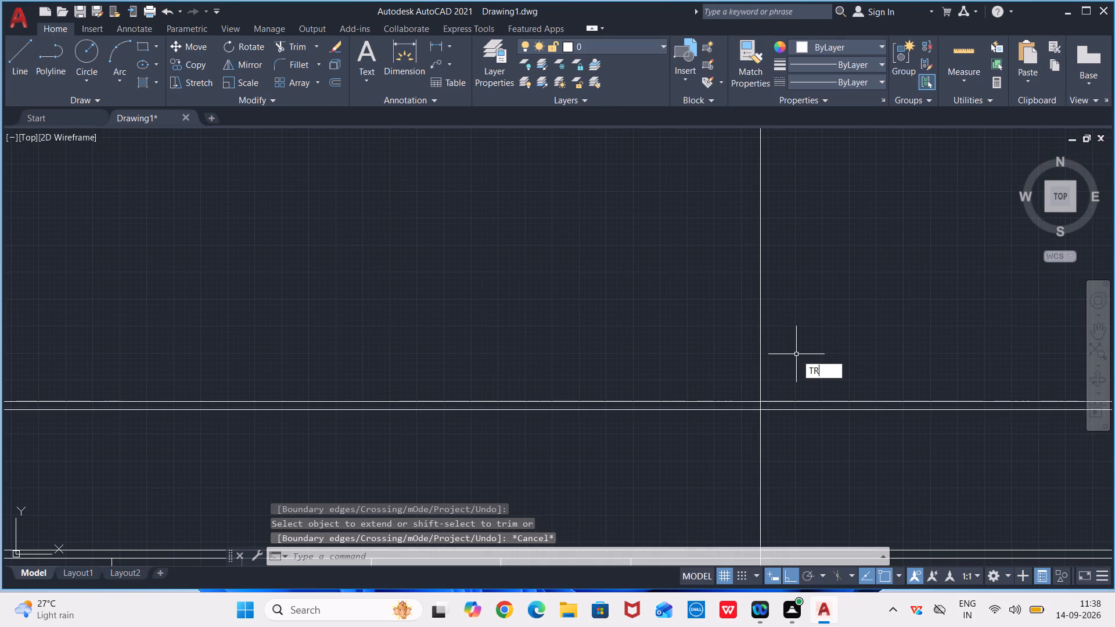
{"action": "key", "text": "Return"}
{"action": "scroll", "coordinate": [795, 415], "scroll_direction": "up", "scroll_amount": 2}
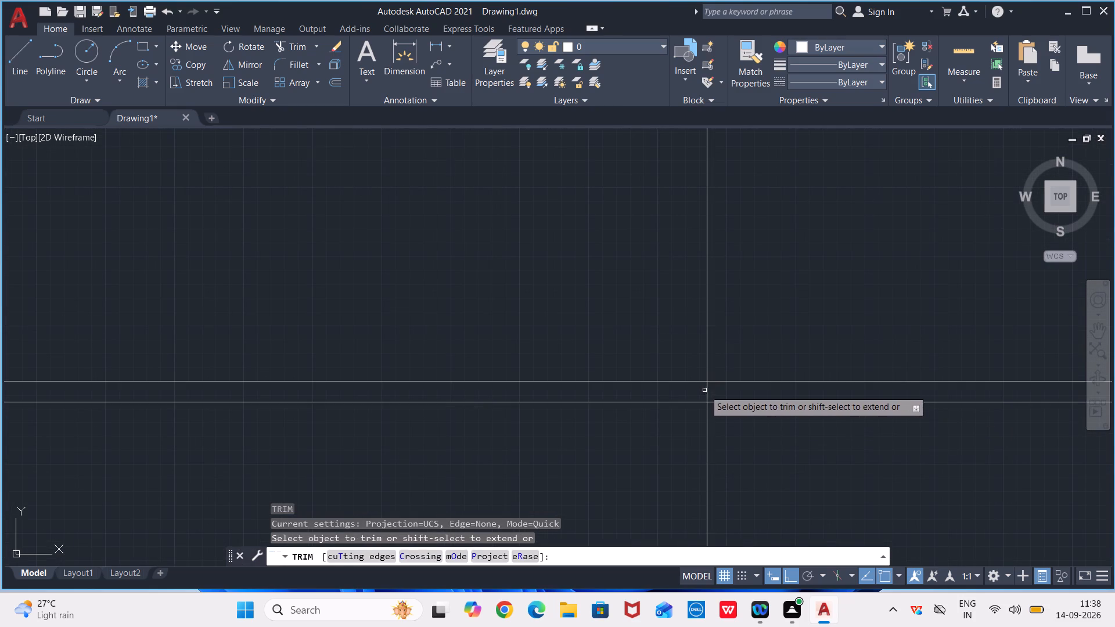
{"action": "left_click", "coordinate": [707, 391]}
{"action": "scroll", "coordinate": [718, 408], "scroll_direction": "down", "scroll_amount": 3}
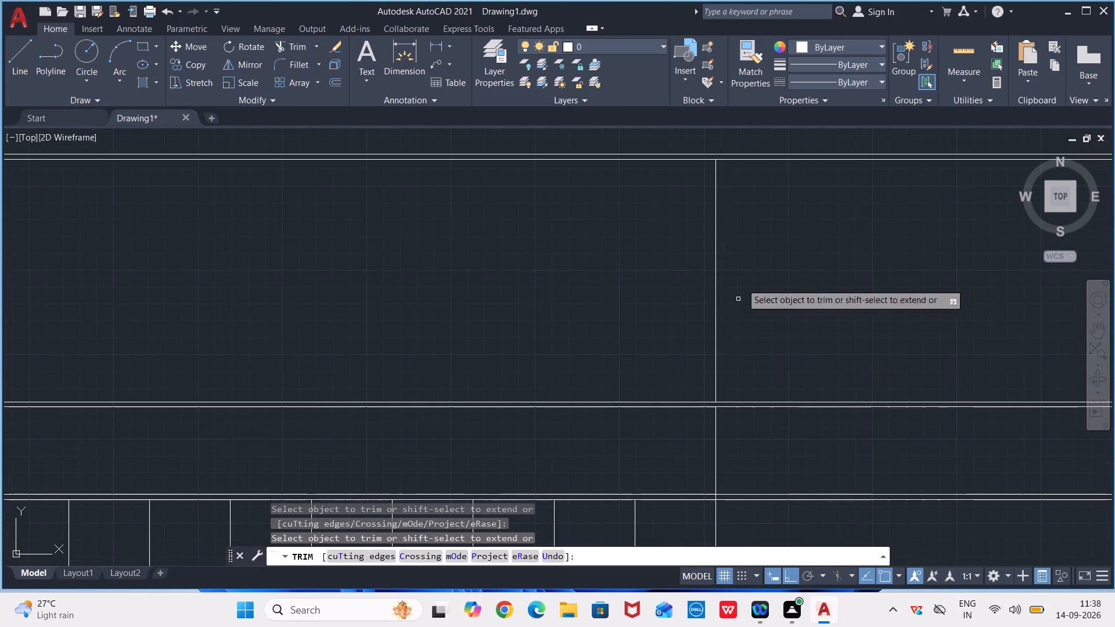
{"action": "scroll", "coordinate": [763, 556], "scroll_direction": "down", "scroll_amount": 1}
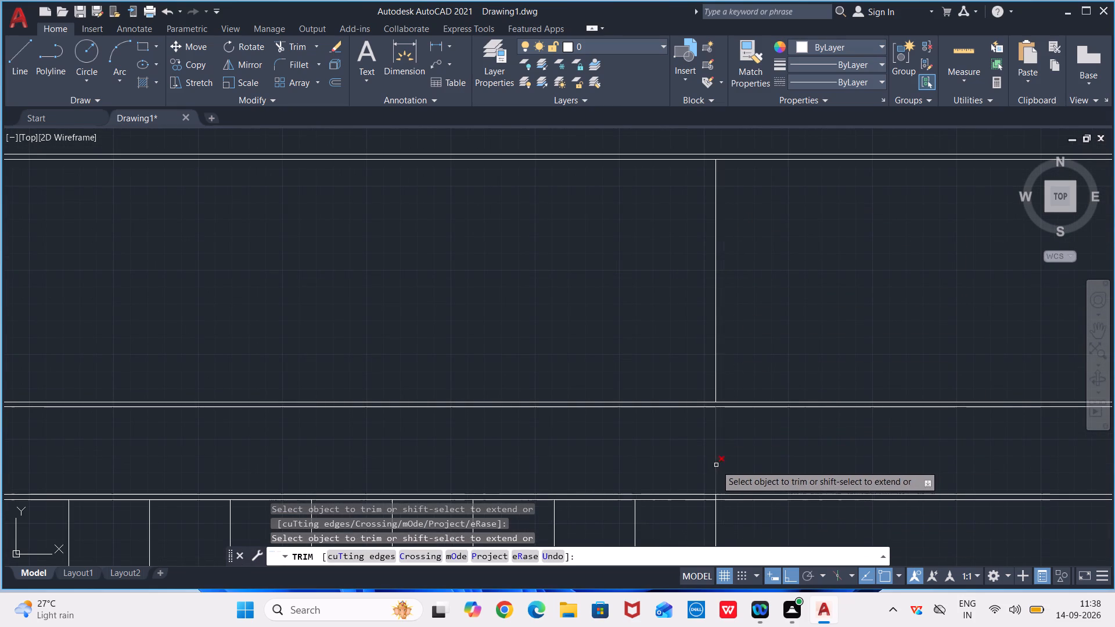
{"action": "left_click", "coordinate": [713, 460]}
{"action": "left_click", "coordinate": [718, 463]}
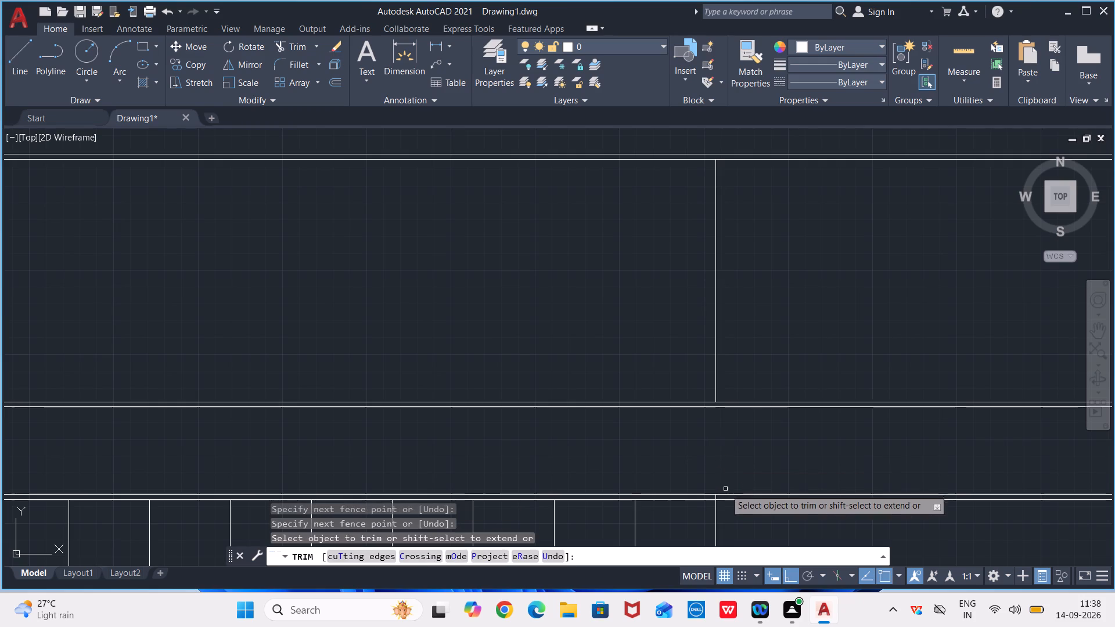
{"action": "scroll", "coordinate": [725, 490], "scroll_direction": "up", "scroll_amount": 3}
{"action": "left_click", "coordinate": [691, 521]}
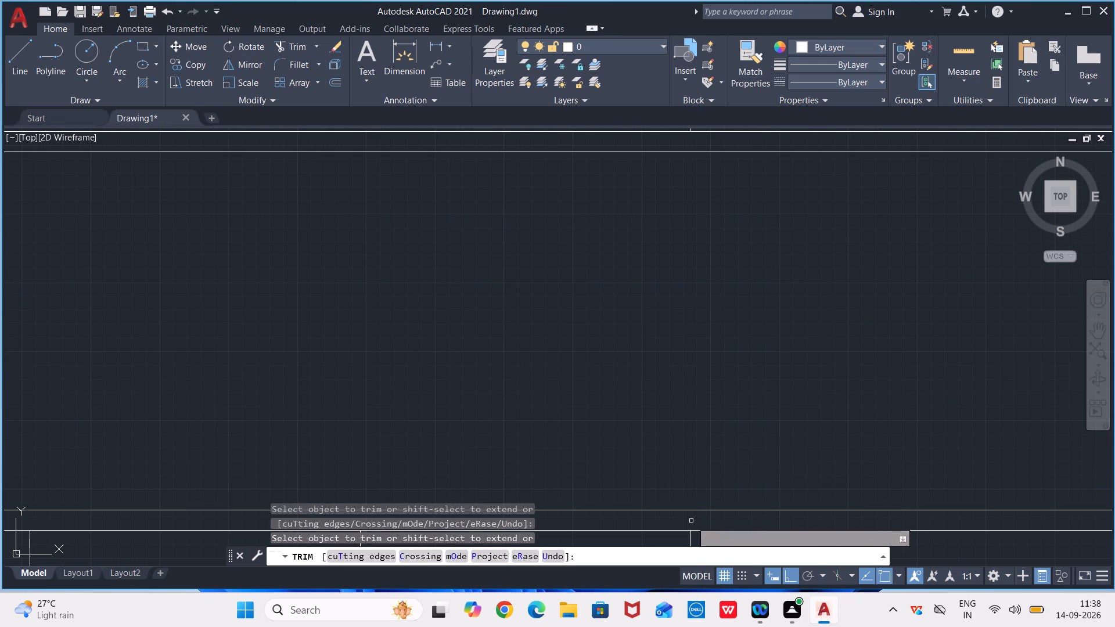
{"action": "key", "text": "Escape"}
Offset the vertical line between the fourth and fifth pairs to the left in successive 1' intervals, making four more step lines.
{"action": "scroll", "coordinate": [690, 505], "scroll_direction": "down", "scroll_amount": 6}
{"action": "scroll", "coordinate": [703, 422], "scroll_direction": "up", "scroll_amount": 2}
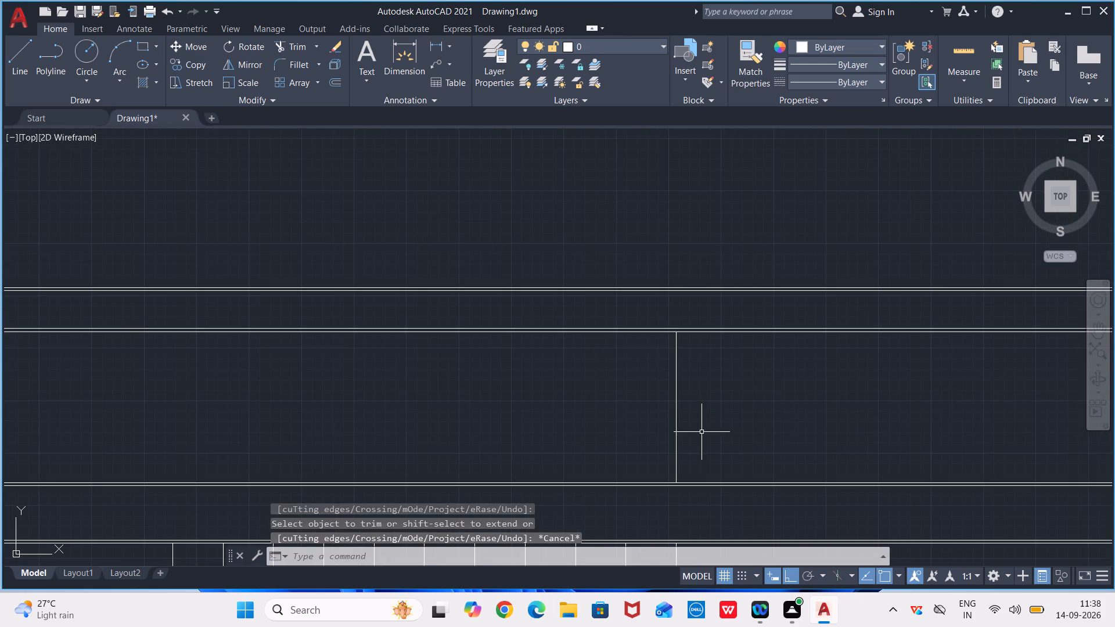
{"action": "middle_click_drag", "start_coordinate": [702, 432], "coordinate": [718, 413]}
{"action": "key", "text": "o"}
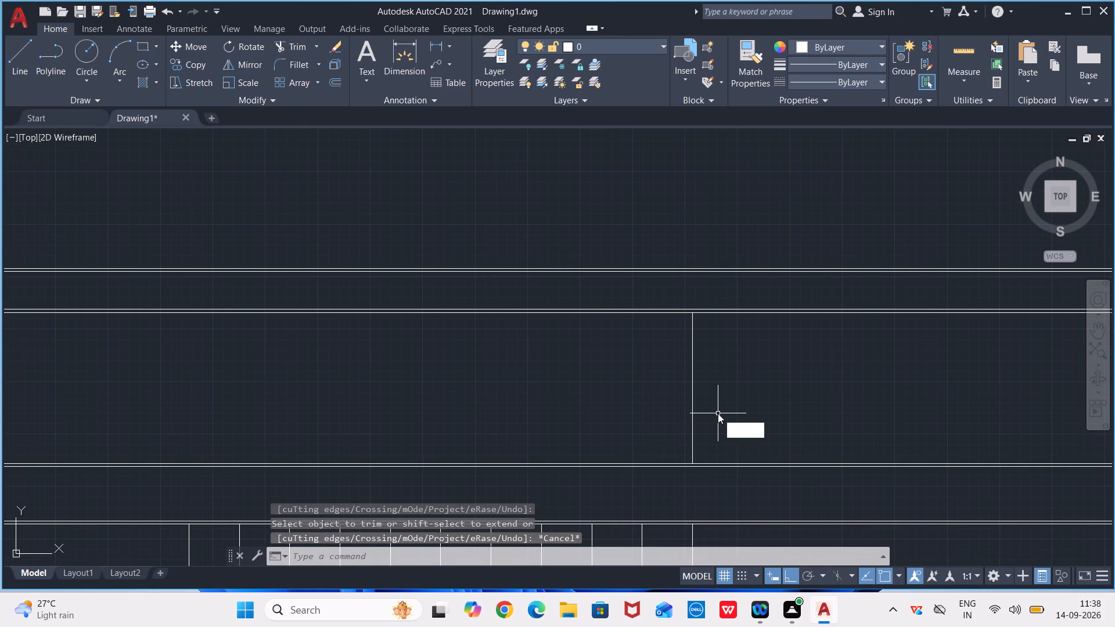
{"action": "key", "text": "f"}
{"action": "key", "text": "Return"}
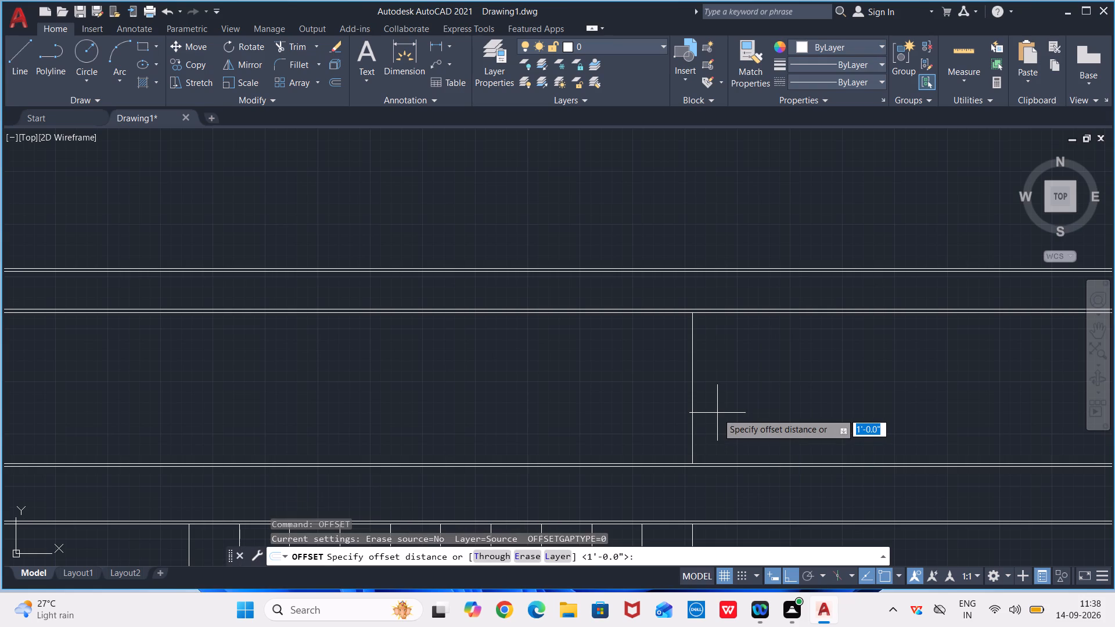
{"action": "type", "text": "1'"}
{"action": "key", "text": "Return"}
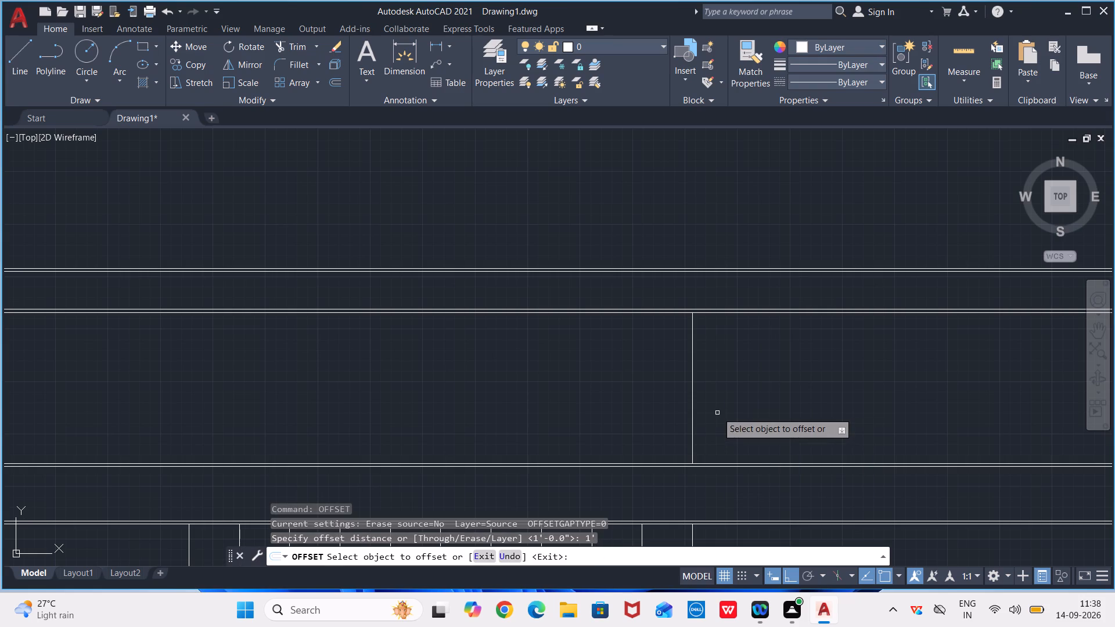
{"action": "left_click", "coordinate": [693, 367]}
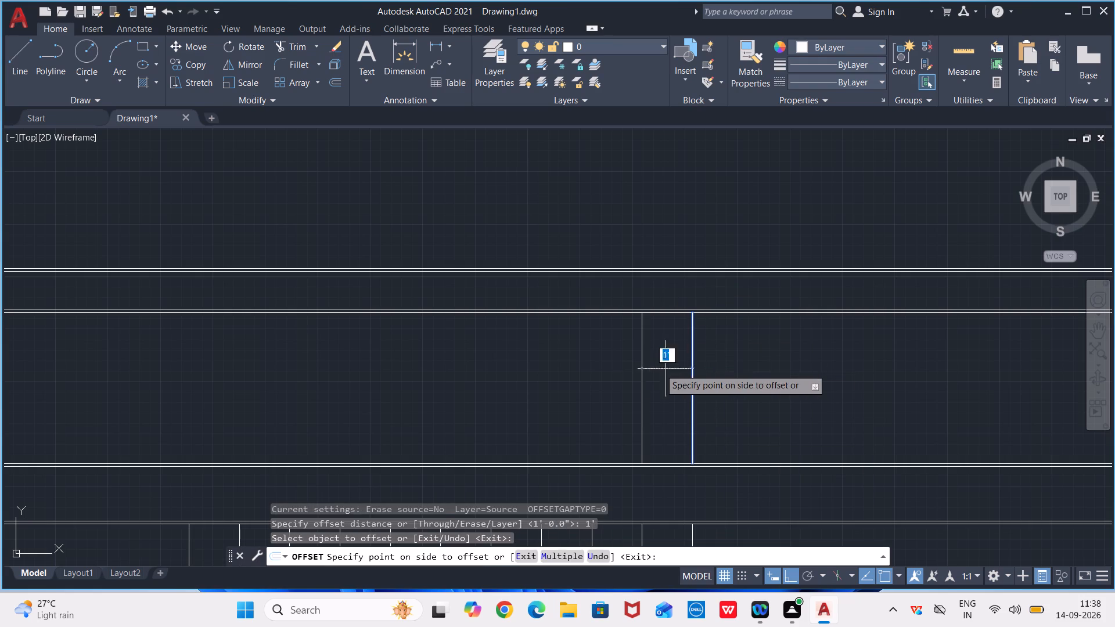
{"action": "left_click", "coordinate": [646, 369]}
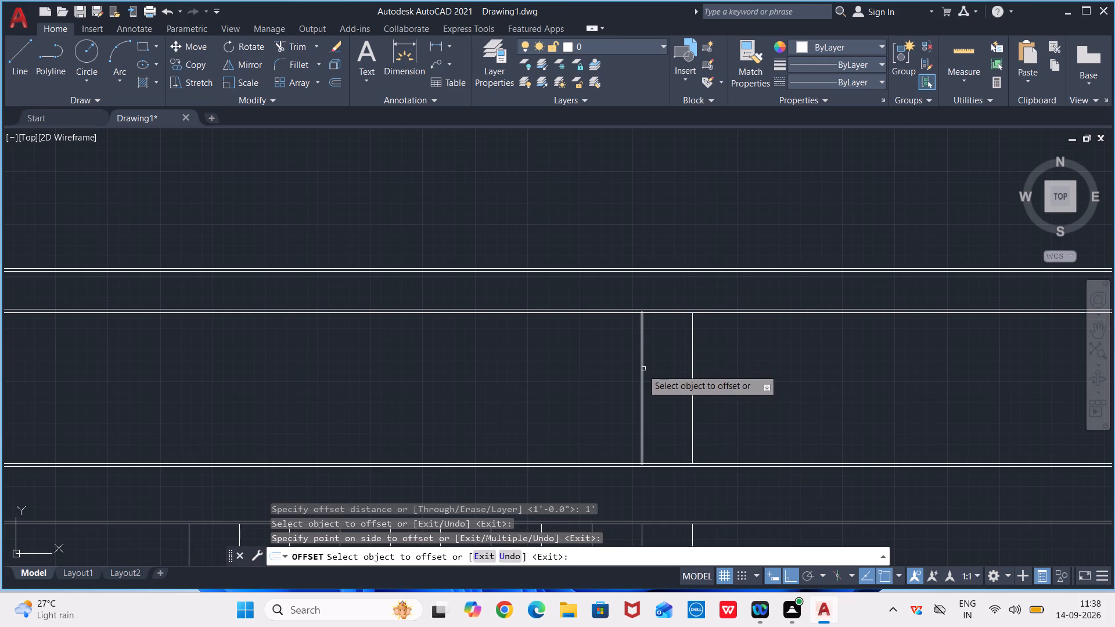
{"action": "left_click", "coordinate": [642, 369]}
{"action": "left_click", "coordinate": [615, 365]}
{"action": "left_click", "coordinate": [591, 369]}
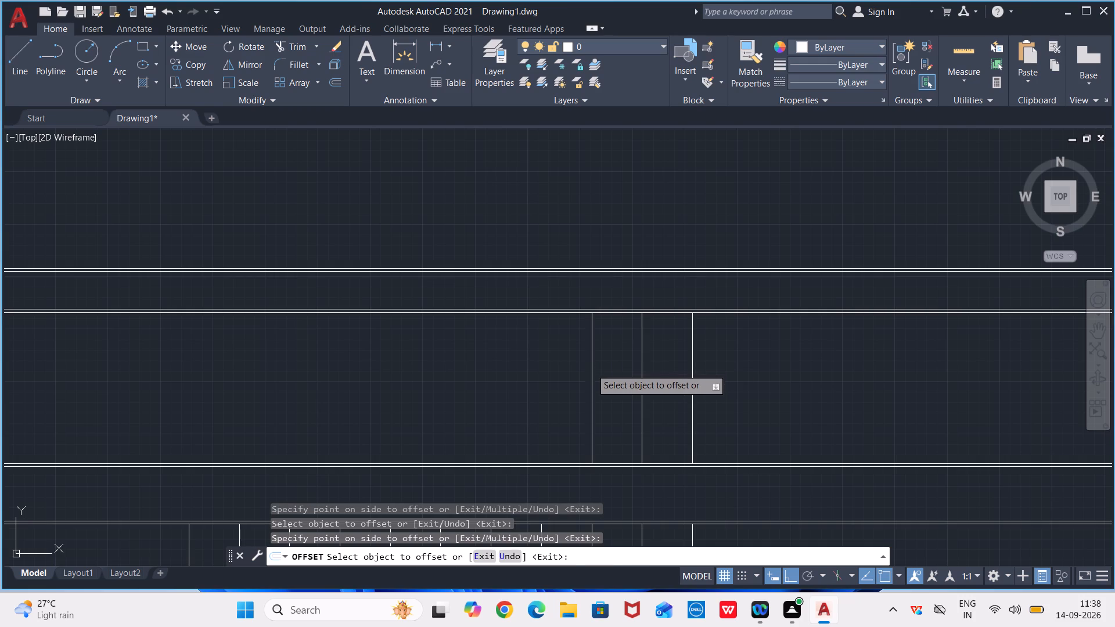
{"action": "left_click", "coordinate": [510, 355]}
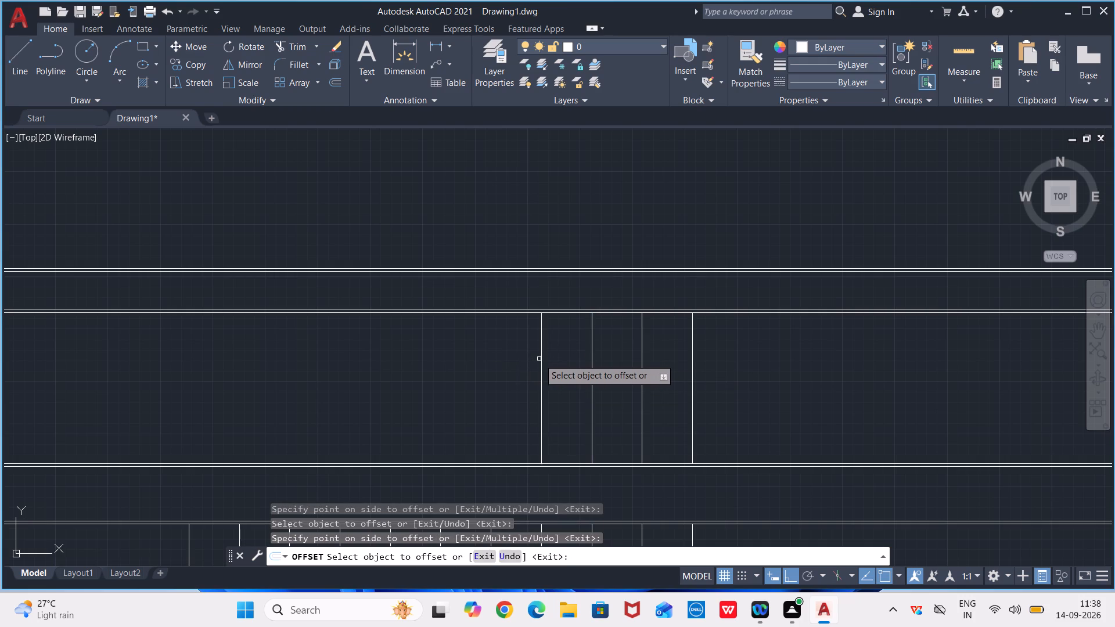
{"action": "left_click", "coordinate": [542, 358]}
{"action": "left_click", "coordinate": [485, 363]}
Continue offsetting the leftmost upper step line to the left at 1' intervals, adding six more lines to match the lower flight.
{"action": "left_click", "coordinate": [491, 364]}
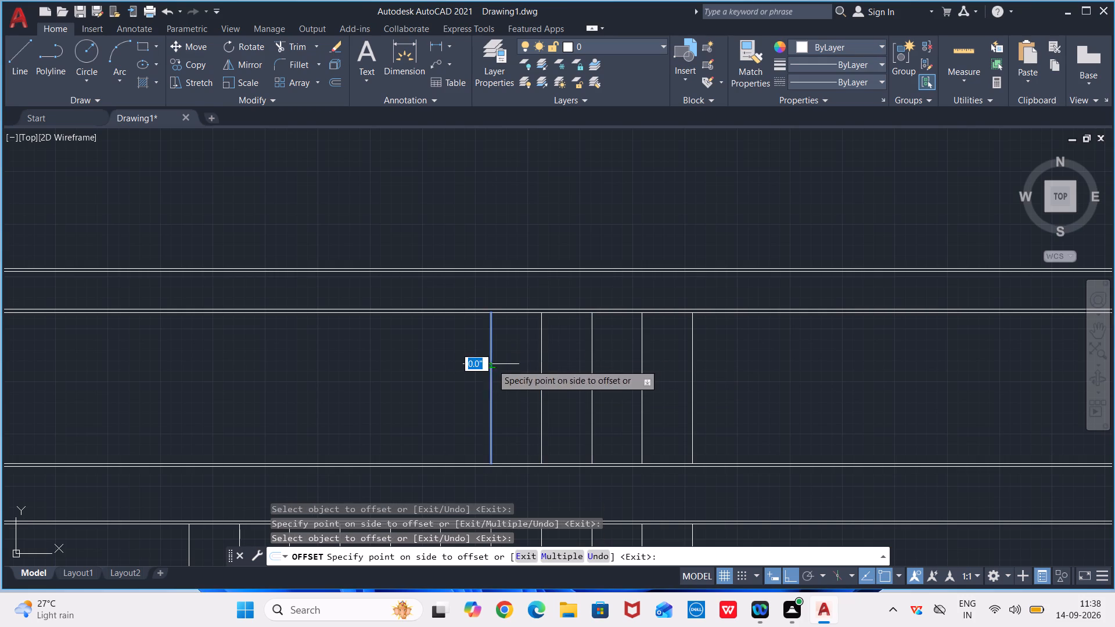
{"action": "left_click", "coordinate": [420, 369]}
{"action": "left_click", "coordinate": [441, 365]}
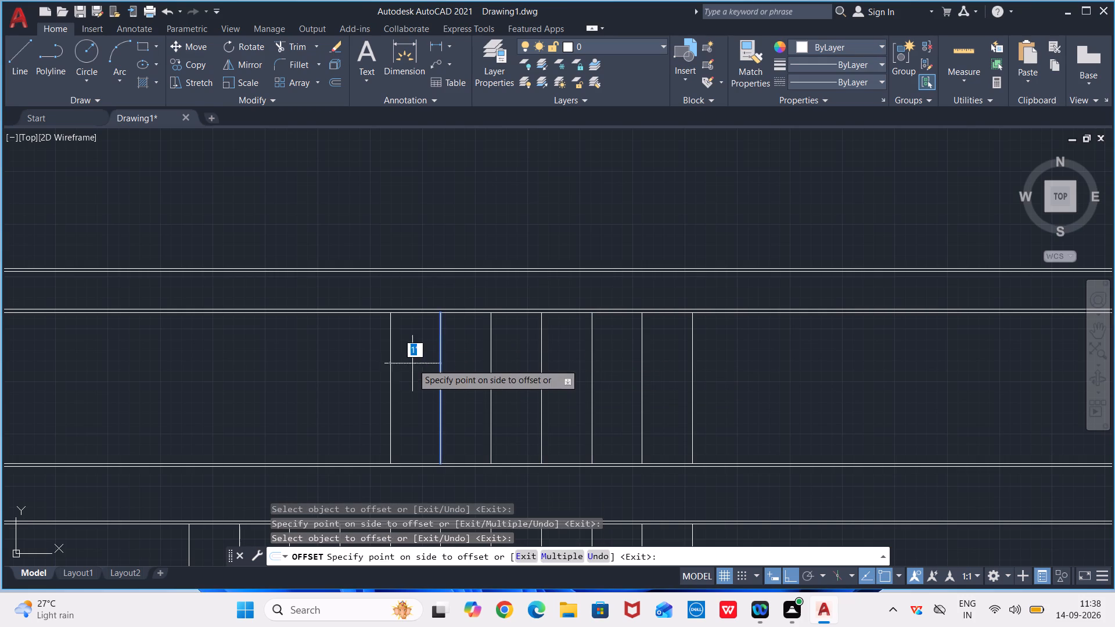
{"action": "left_click", "coordinate": [399, 362]}
{"action": "double_click", "coordinate": [388, 366]}
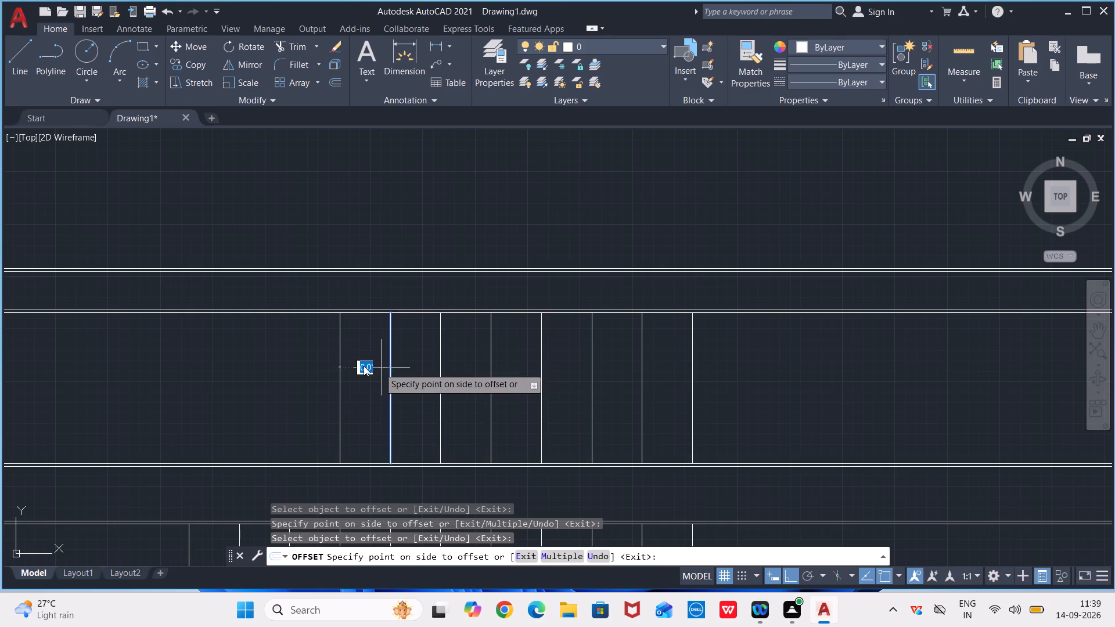
{"action": "left_click", "coordinate": [334, 362]}
{"action": "left_click", "coordinate": [341, 361]}
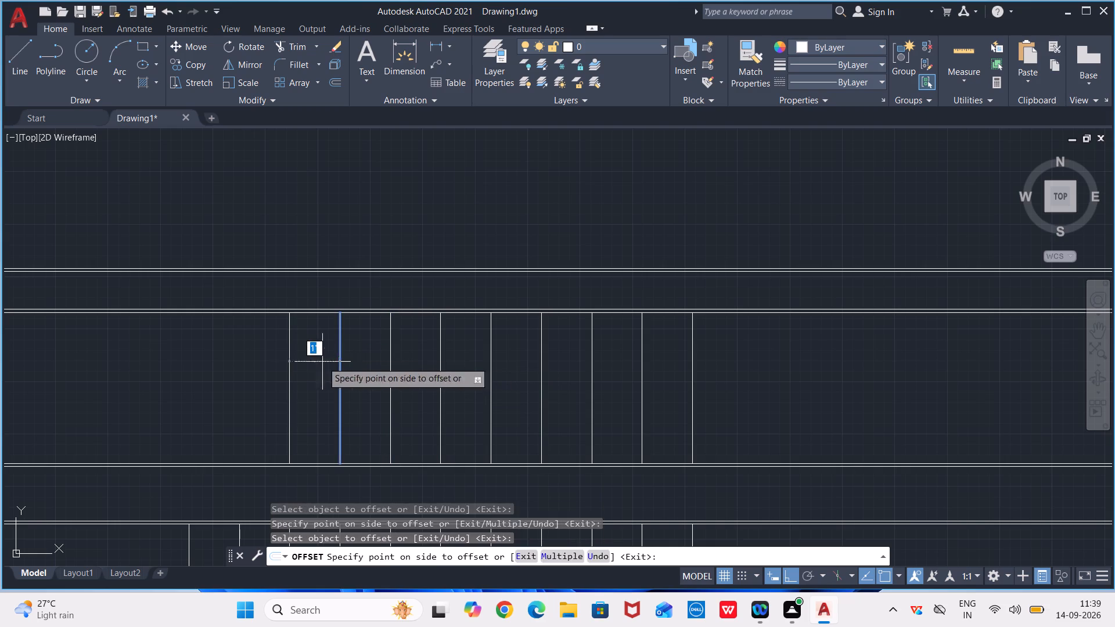
{"action": "left_click", "coordinate": [280, 352]}
{"action": "left_click", "coordinate": [289, 349]}
{"action": "left_click", "coordinate": [277, 353]}
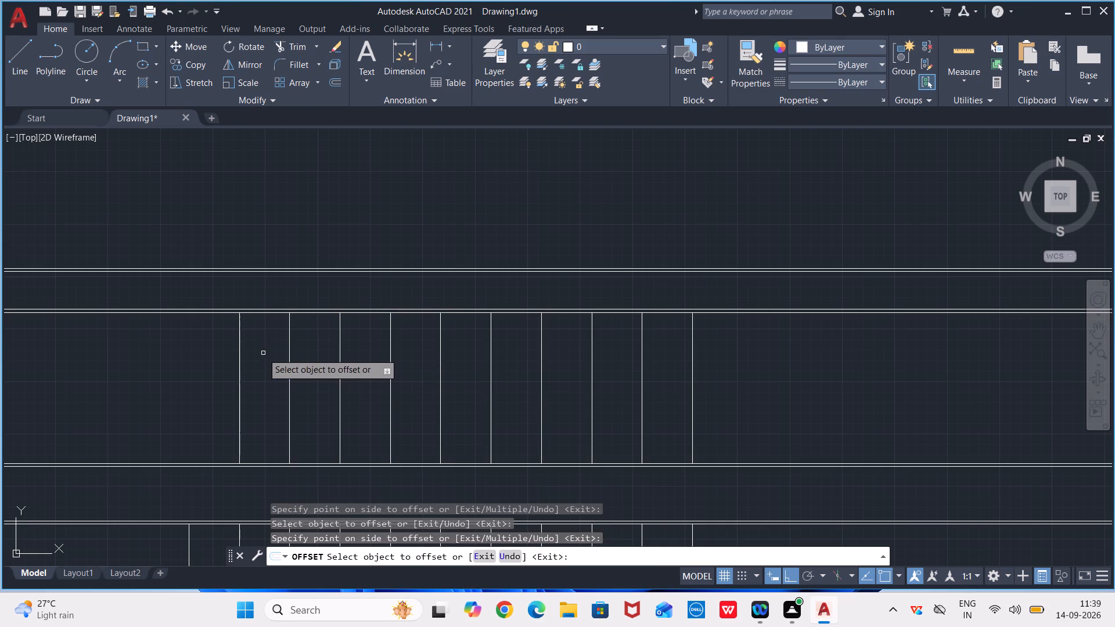
{"action": "left_click", "coordinate": [238, 358]}
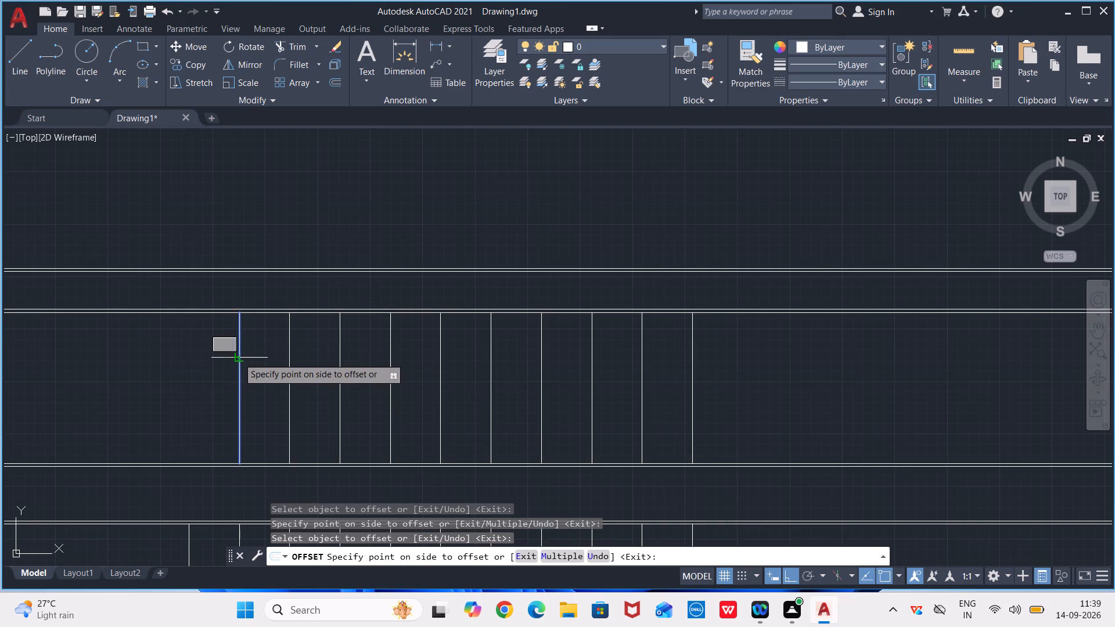
{"action": "left_click", "coordinate": [221, 359]}
{"action": "key", "text": "Escape"}
Draw a vertical line left of both flights, crossing all the horizontal line pairs from above the topmost to below the lowest.
{"action": "scroll", "coordinate": [598, 481], "scroll_direction": "down", "scroll_amount": 1}
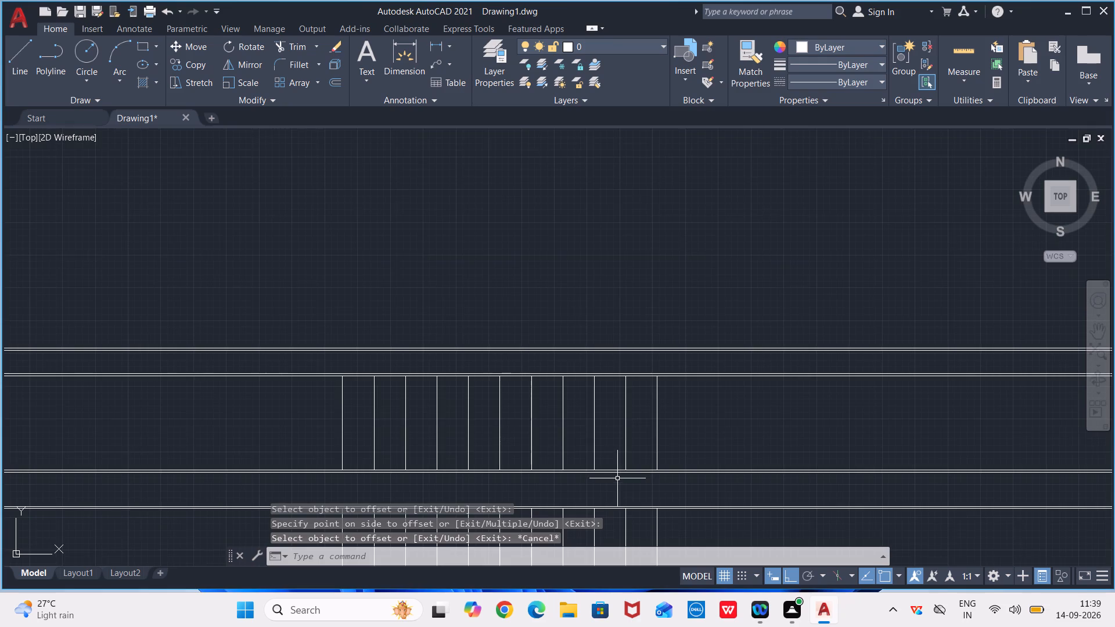
{"action": "middle_click_drag", "start_coordinate": [625, 467], "coordinate": [771, 340]}
{"action": "key", "text": "l"}
{"action": "key", "text": "Return"}
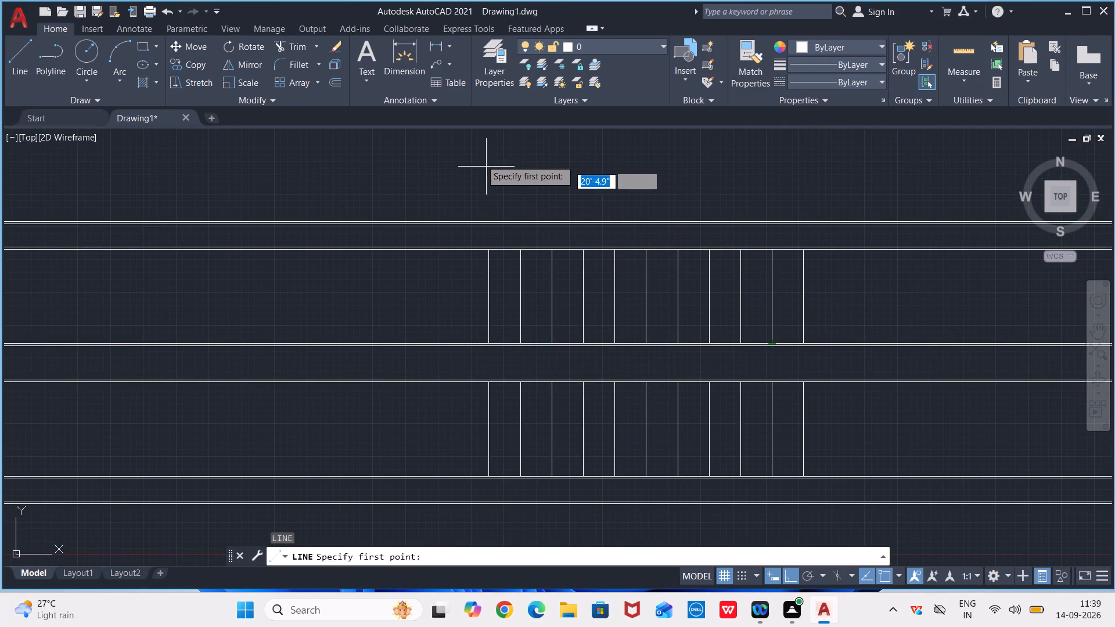
{"action": "left_click_drag", "start_coordinate": [365, 205], "coordinate": [366, 208]}
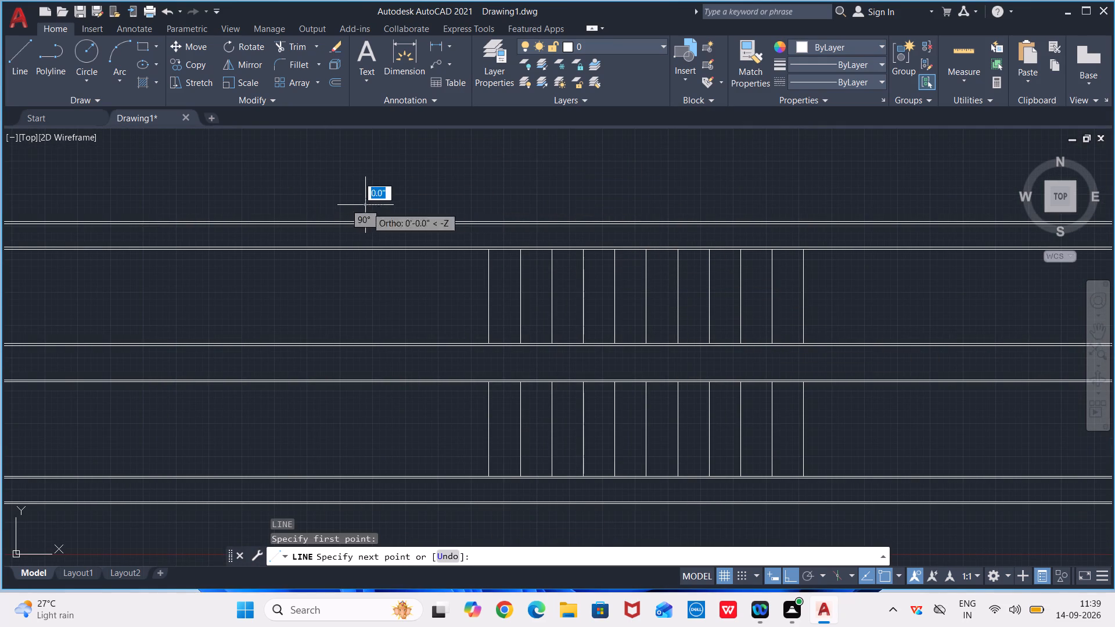
{"action": "left_click_drag", "start_coordinate": [366, 208], "coordinate": [362, 218]}
{"action": "left_click", "coordinate": [360, 519]}
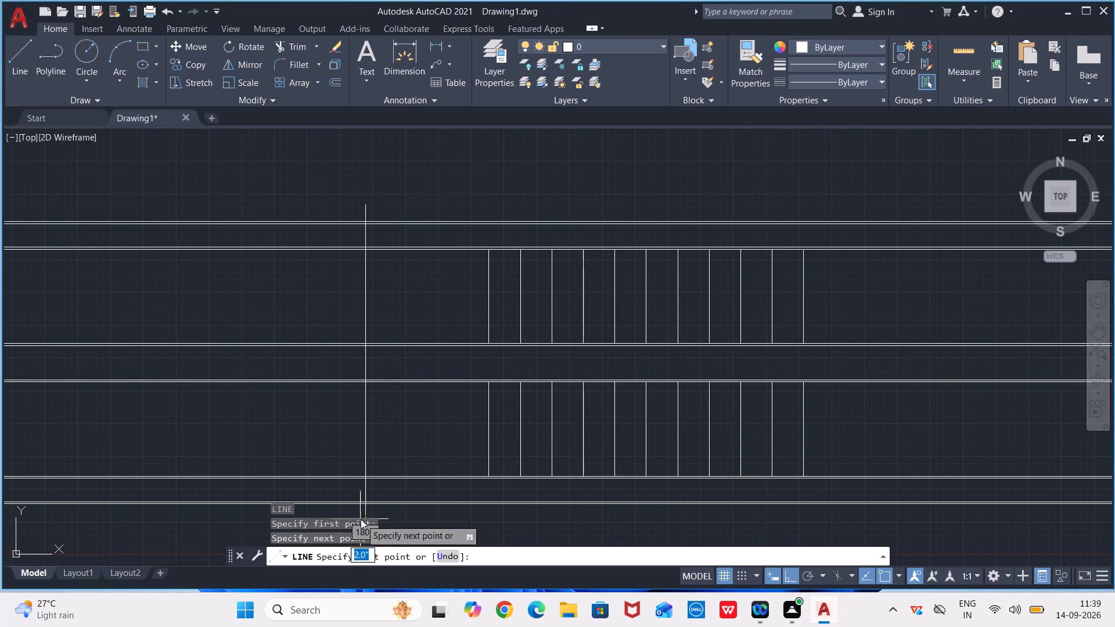
{"action": "key", "text": "Escape"}
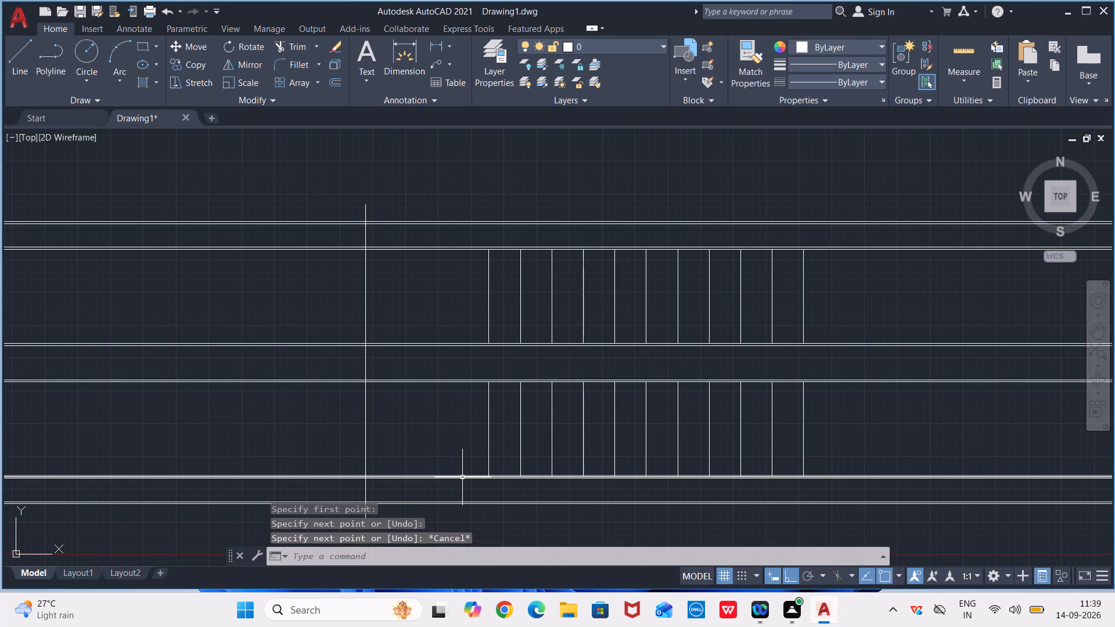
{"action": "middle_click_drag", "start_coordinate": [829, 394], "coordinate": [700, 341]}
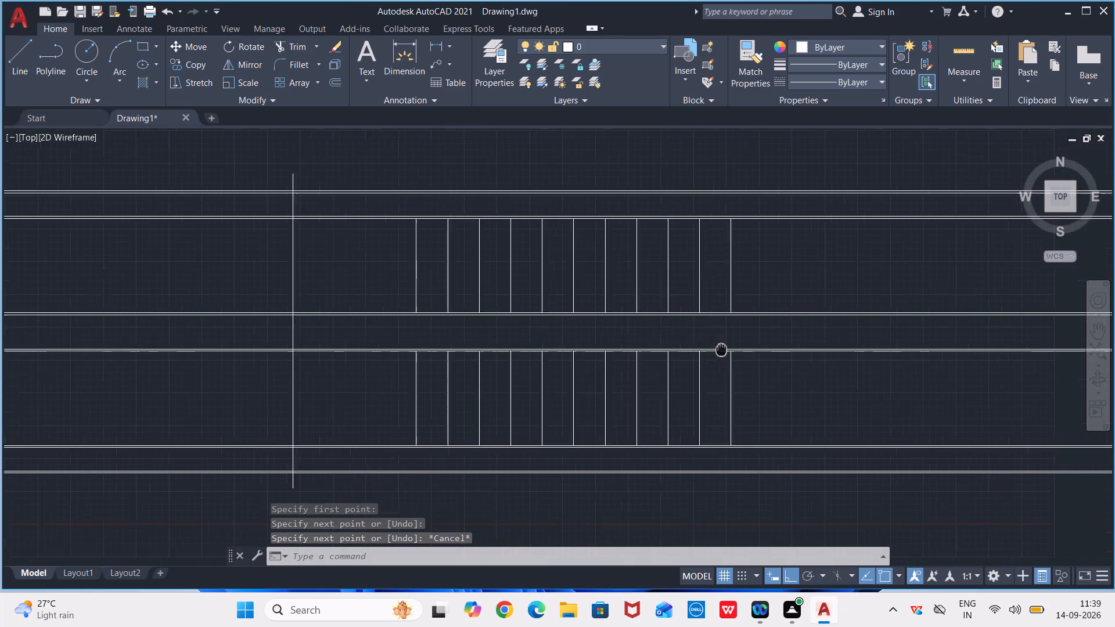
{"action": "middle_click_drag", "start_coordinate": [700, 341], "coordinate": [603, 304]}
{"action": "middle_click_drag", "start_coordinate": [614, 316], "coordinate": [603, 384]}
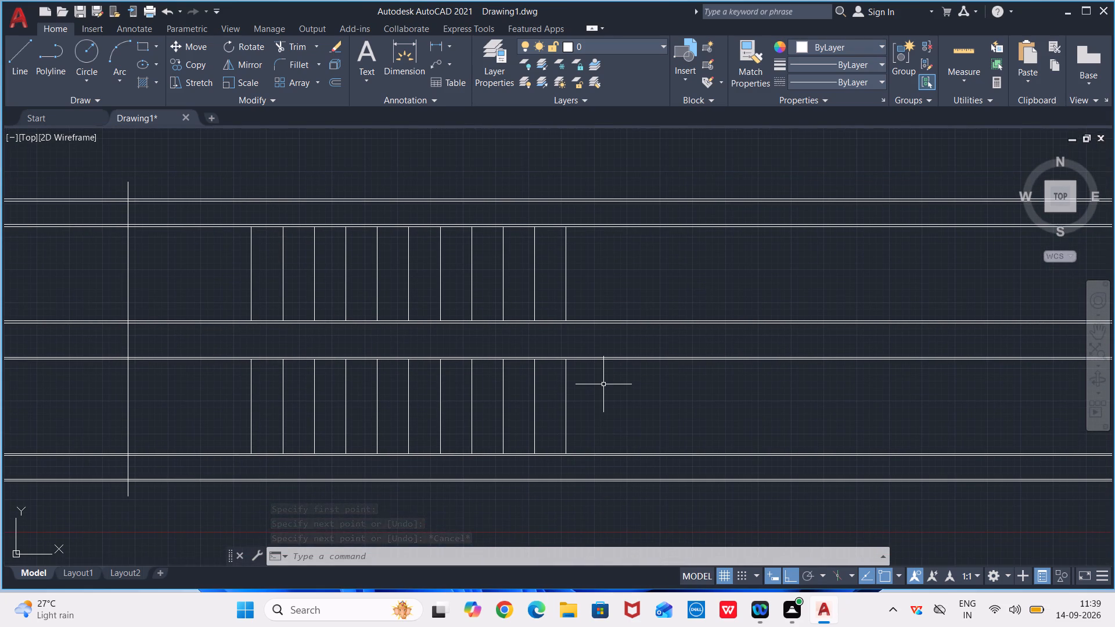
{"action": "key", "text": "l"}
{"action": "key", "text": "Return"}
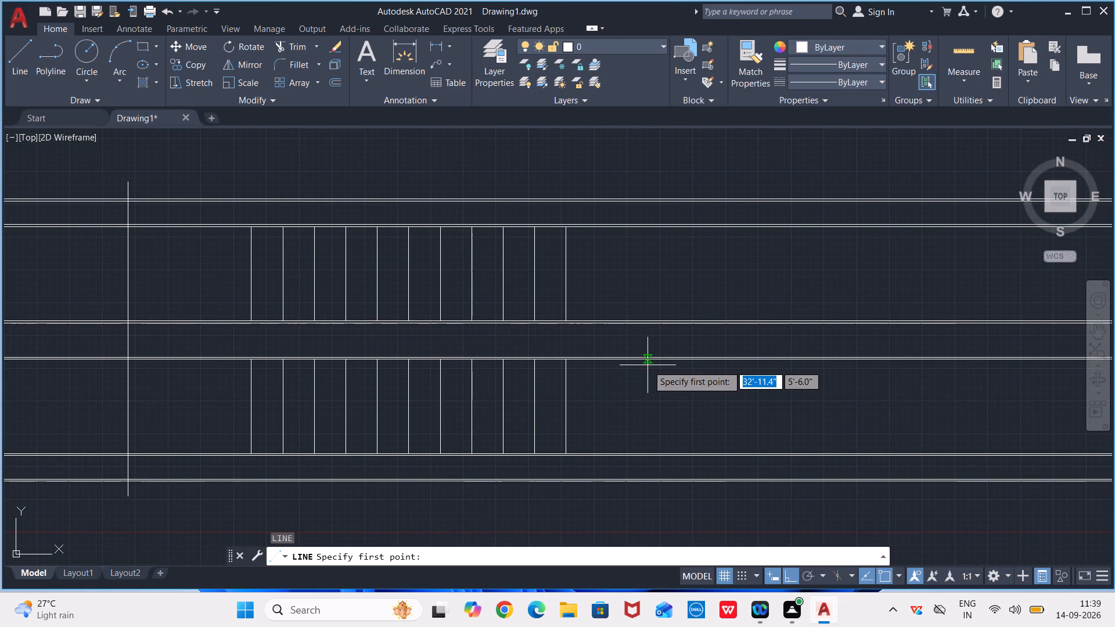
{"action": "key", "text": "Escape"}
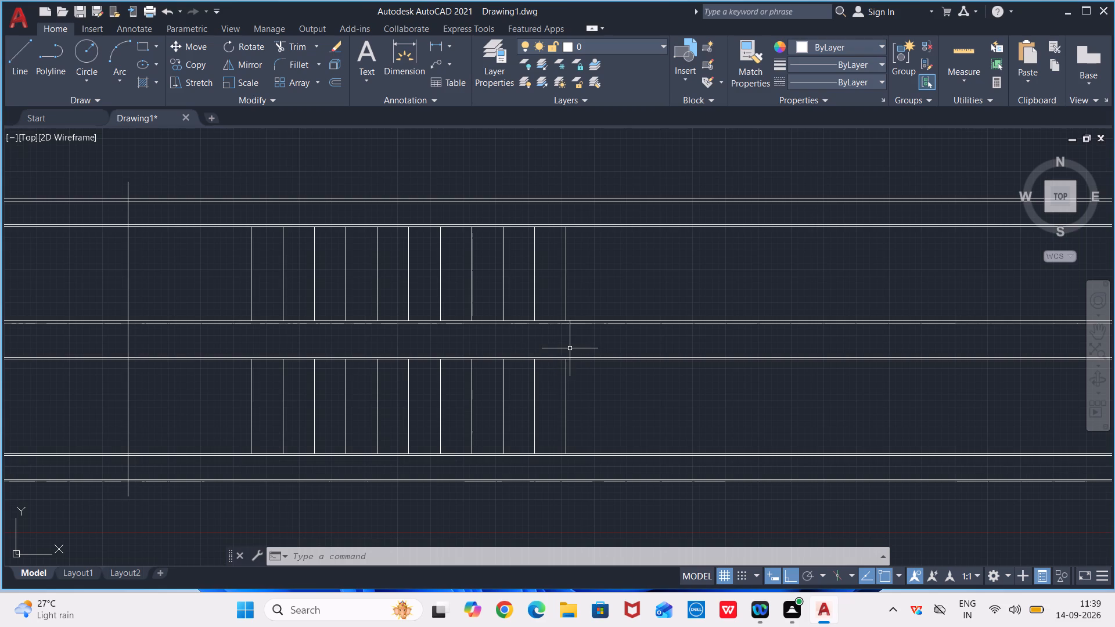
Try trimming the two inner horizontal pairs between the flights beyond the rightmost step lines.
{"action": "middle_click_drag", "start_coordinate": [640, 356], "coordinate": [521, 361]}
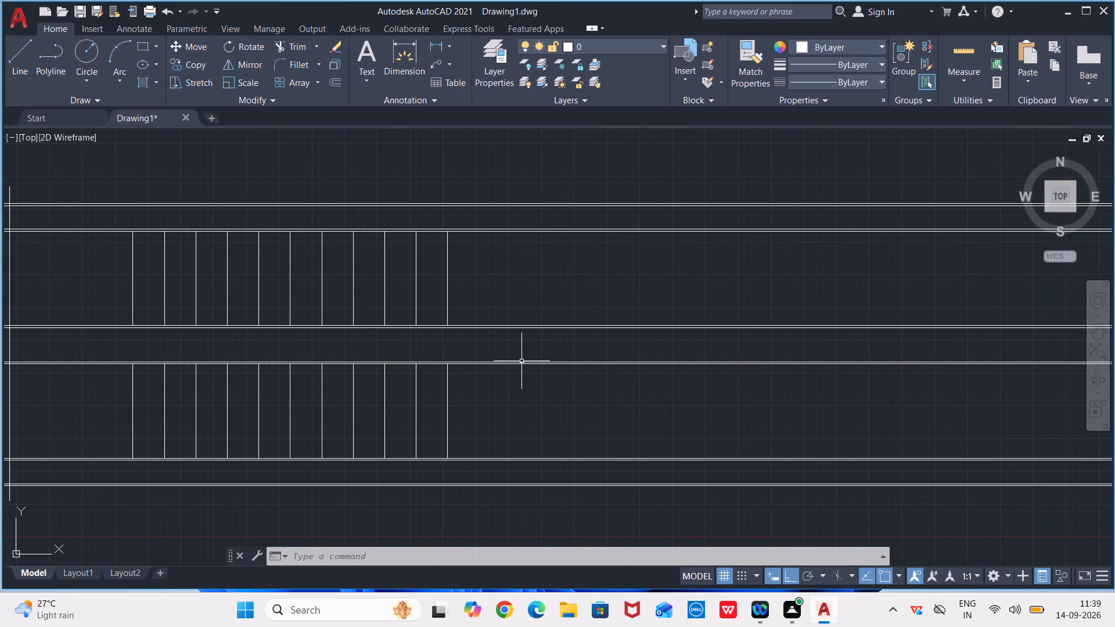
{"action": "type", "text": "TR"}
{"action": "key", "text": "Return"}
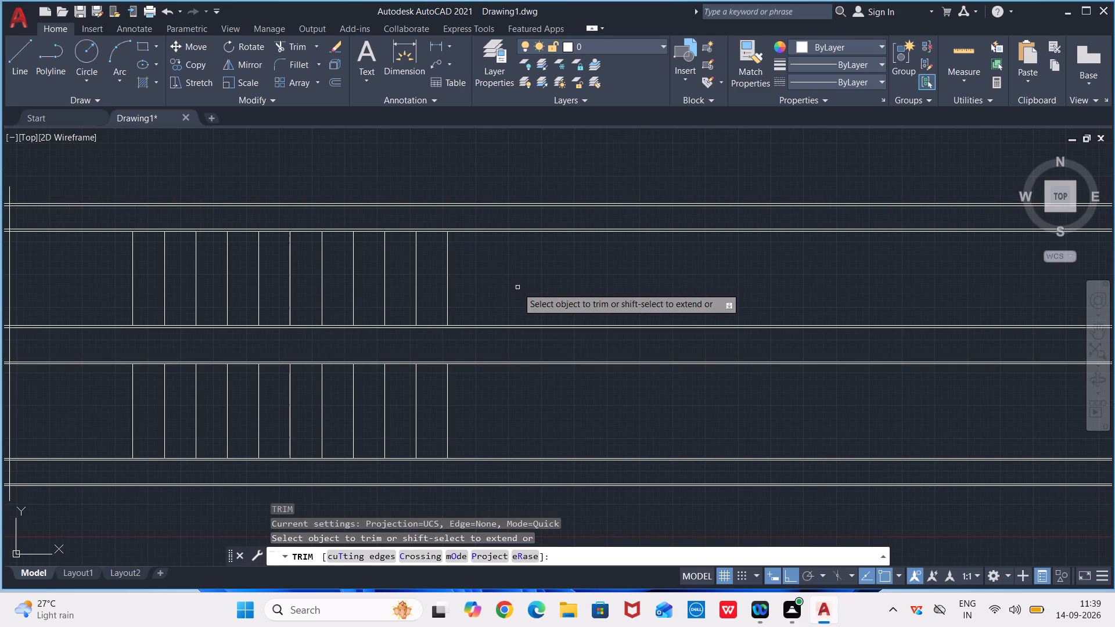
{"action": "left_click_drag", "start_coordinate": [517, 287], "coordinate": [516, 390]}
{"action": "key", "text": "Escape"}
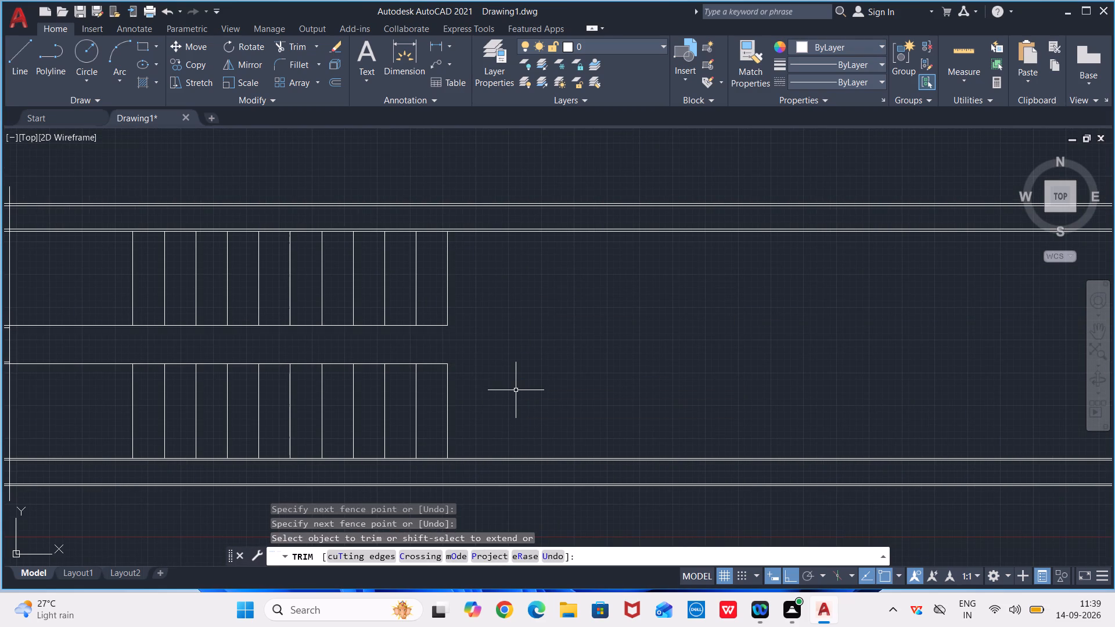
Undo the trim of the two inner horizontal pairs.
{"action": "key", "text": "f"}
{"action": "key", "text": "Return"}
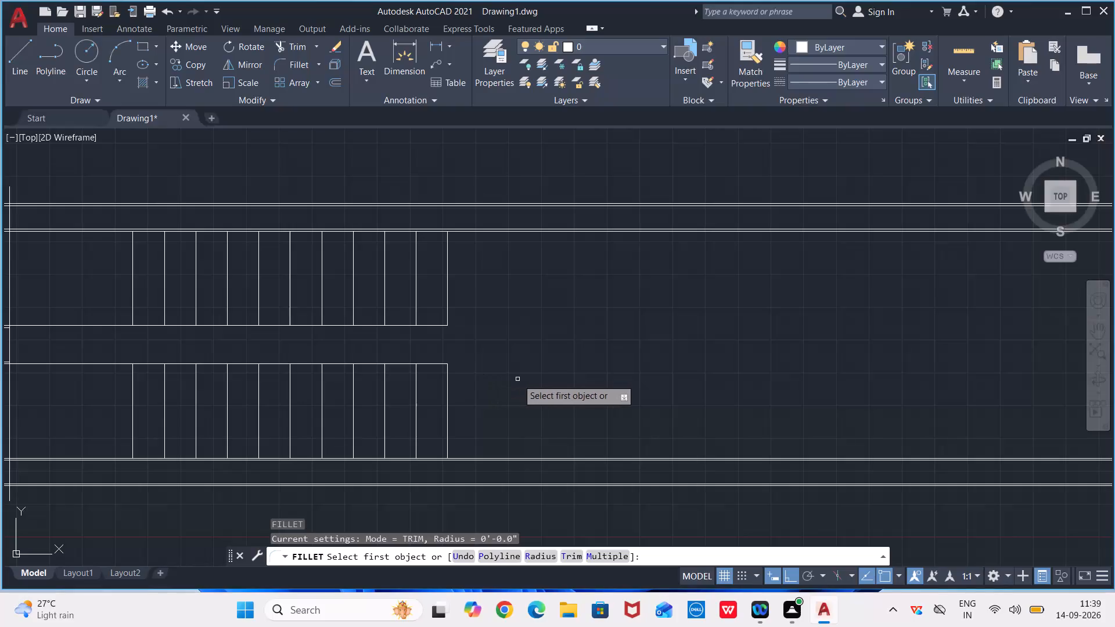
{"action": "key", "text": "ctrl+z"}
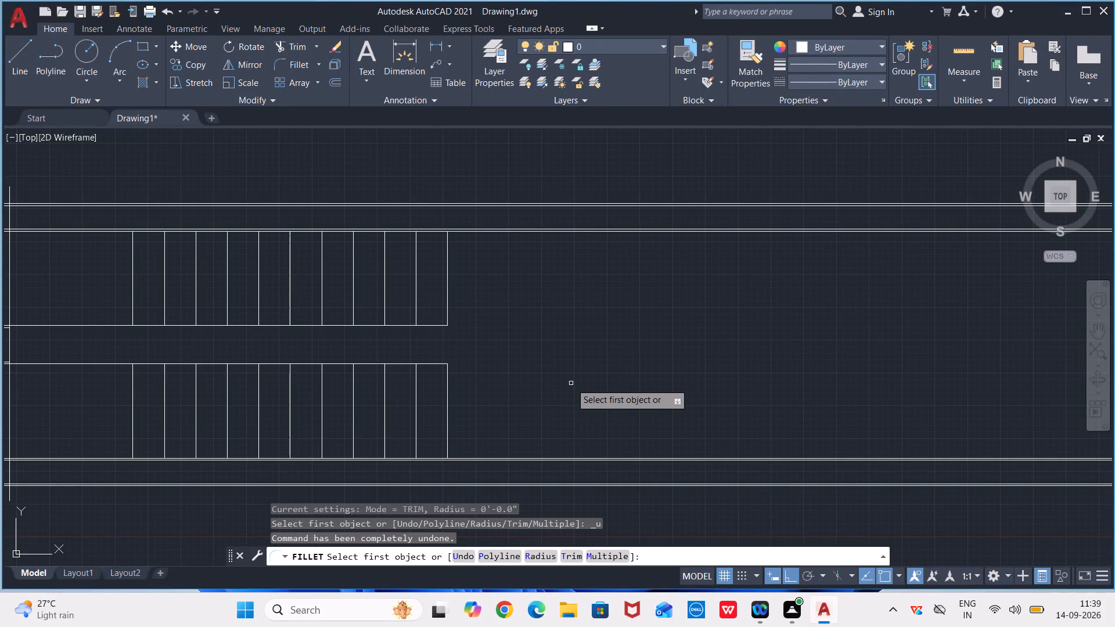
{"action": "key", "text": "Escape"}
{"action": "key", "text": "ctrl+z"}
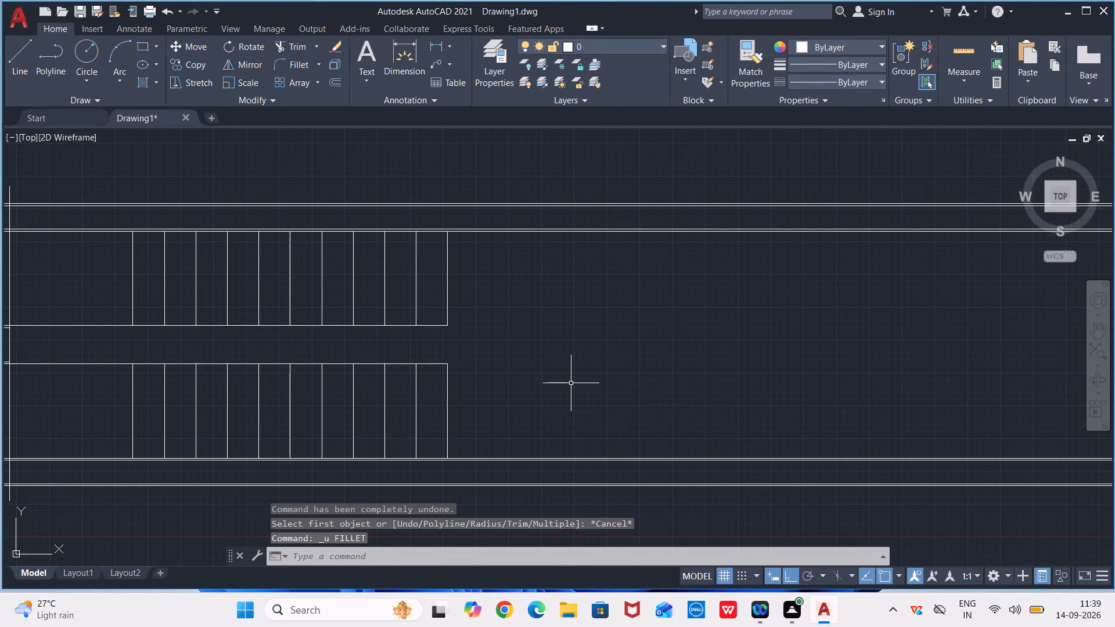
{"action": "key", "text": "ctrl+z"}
Extend the rightmost step line of each flight across its inner horizontal pair to the line facing the gap between the flights.
{"action": "scroll", "coordinate": [530, 362], "scroll_direction": "up", "scroll_amount": 1}
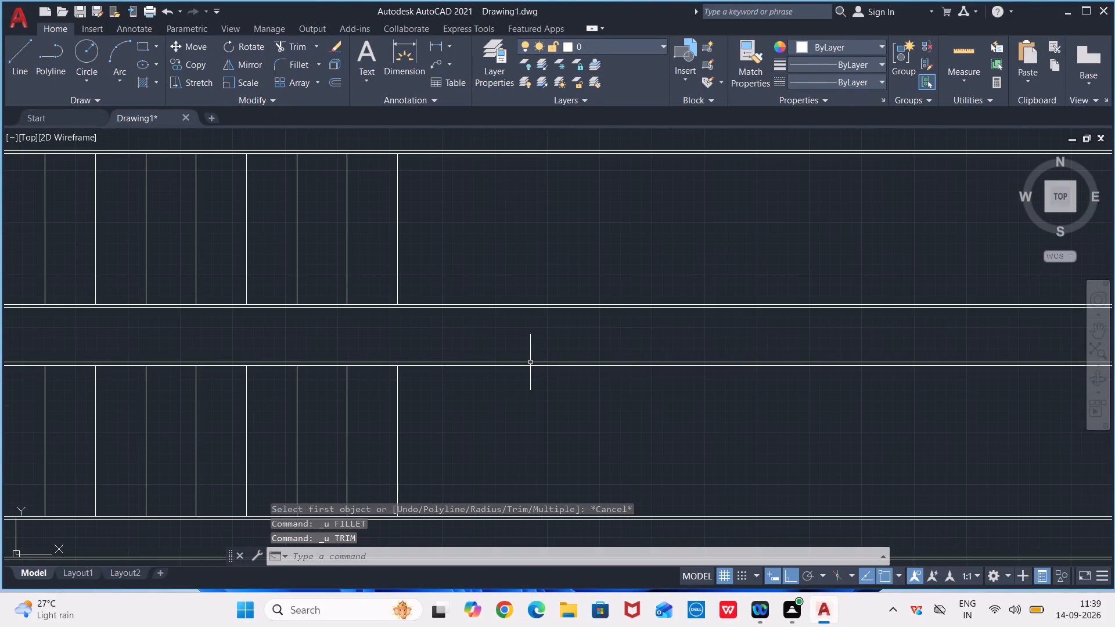
{"action": "middle_click_drag", "start_coordinate": [536, 363], "coordinate": [606, 388]}
{"action": "scroll", "coordinate": [548, 372], "scroll_direction": "up", "scroll_amount": 1}
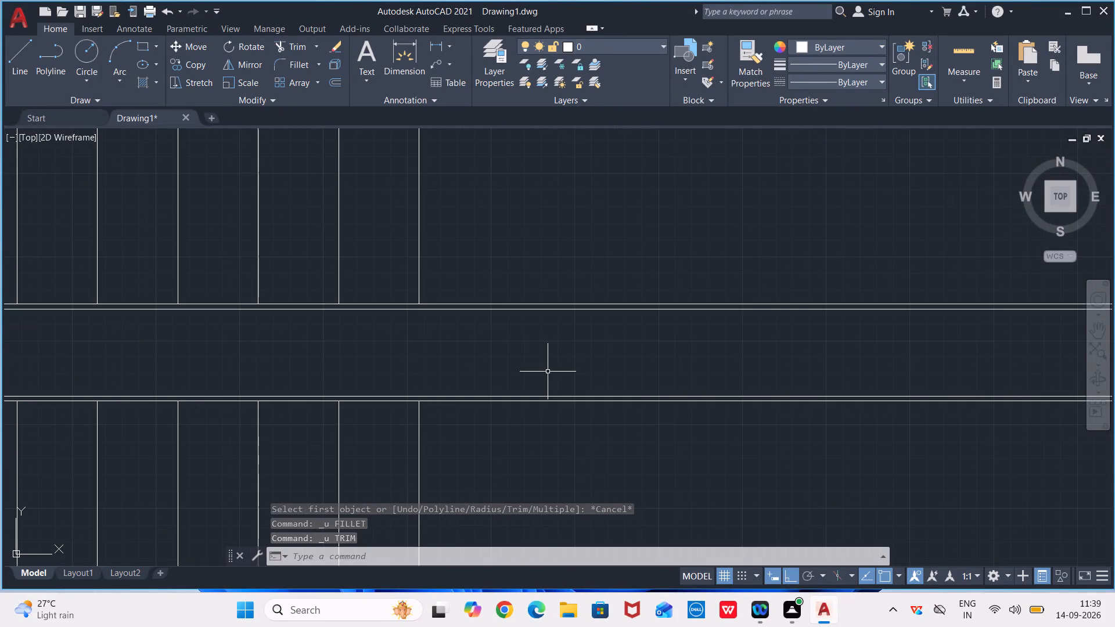
{"action": "type", "text": "EX"}
{"action": "key", "text": "Return"}
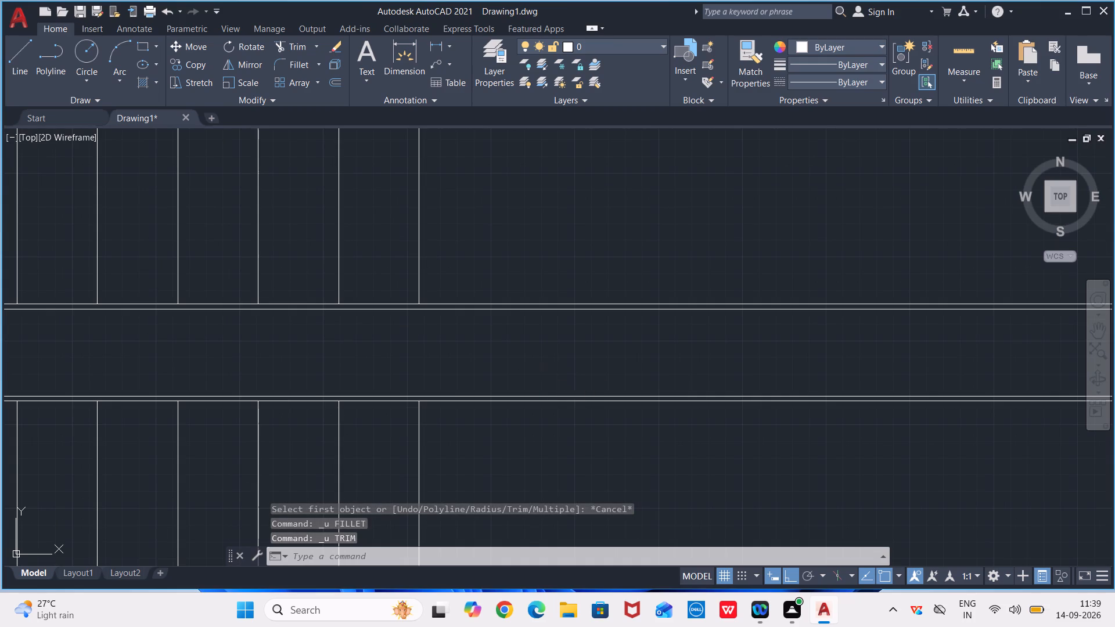
{"action": "left_click", "coordinate": [419, 297]}
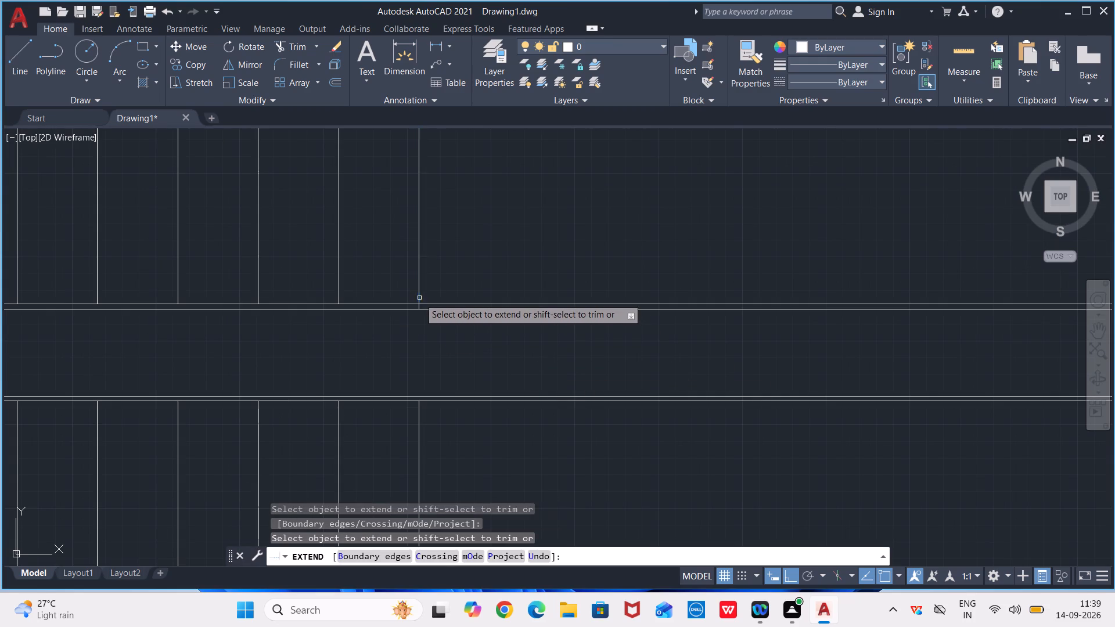
{"action": "double_click", "coordinate": [419, 412]}
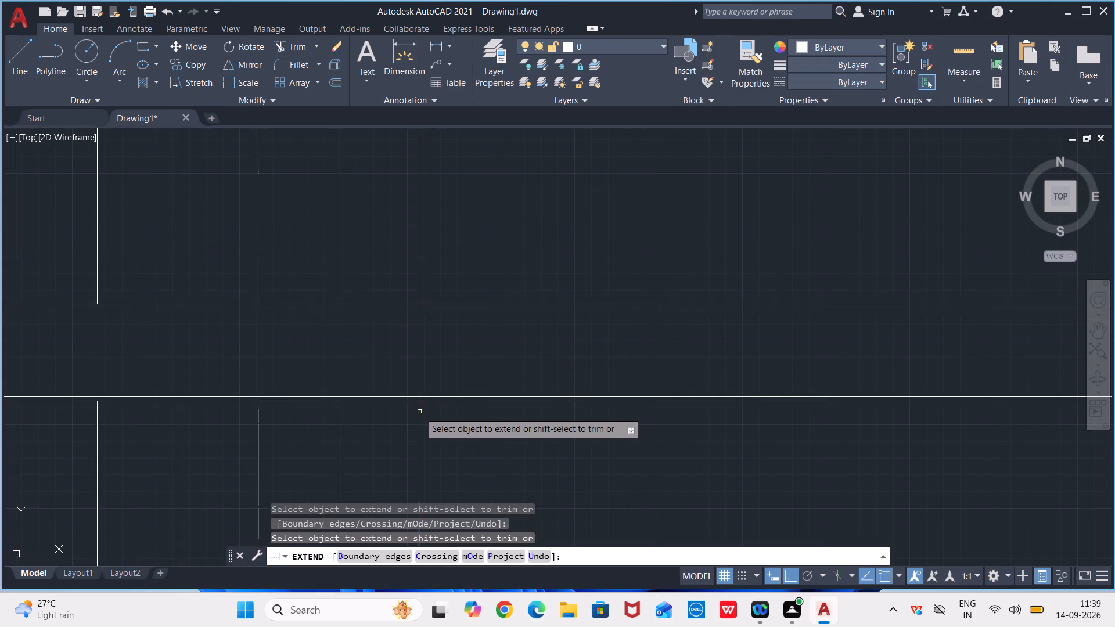
{"action": "key", "text": "Escape"}
Trim both inner horizontal pairs to the right of the extended rightmost step lines.
{"action": "scroll", "coordinate": [502, 384], "scroll_direction": "down", "scroll_amount": 2}
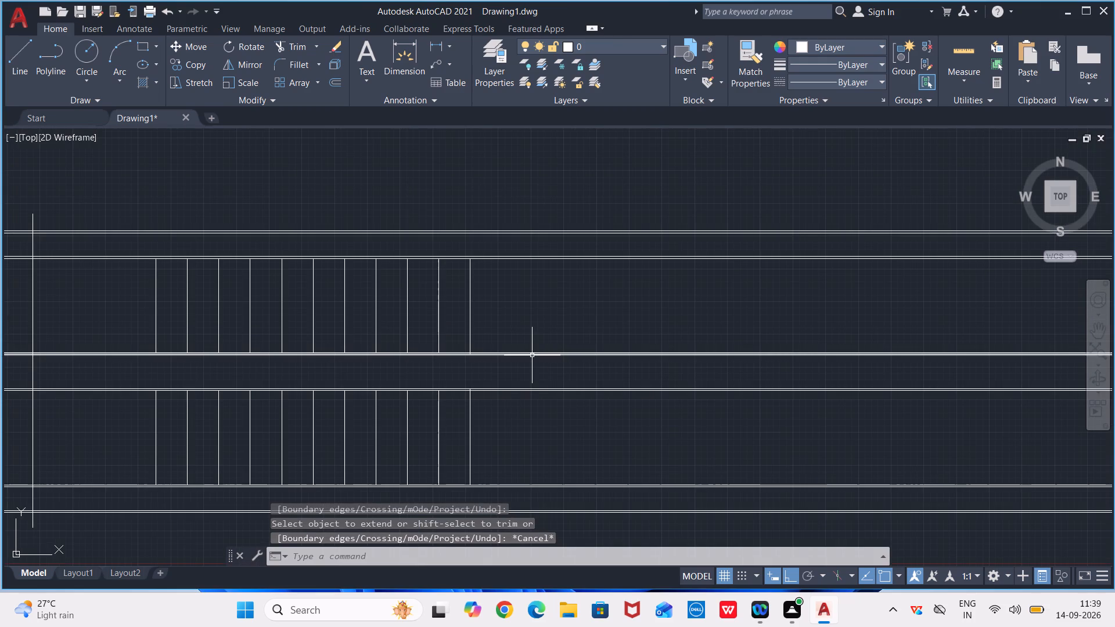
{"action": "type", "text": "TR"}
{"action": "key", "text": "Return"}
{"action": "left_click_drag", "start_coordinate": [537, 312], "coordinate": [535, 474]}
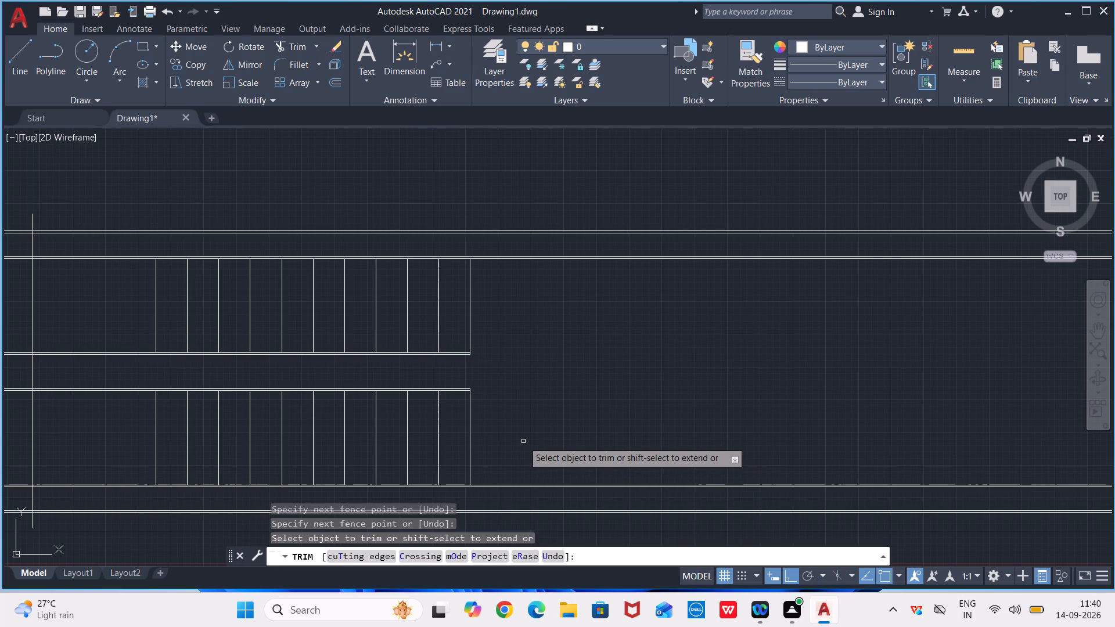
{"action": "key", "text": "Escape"}
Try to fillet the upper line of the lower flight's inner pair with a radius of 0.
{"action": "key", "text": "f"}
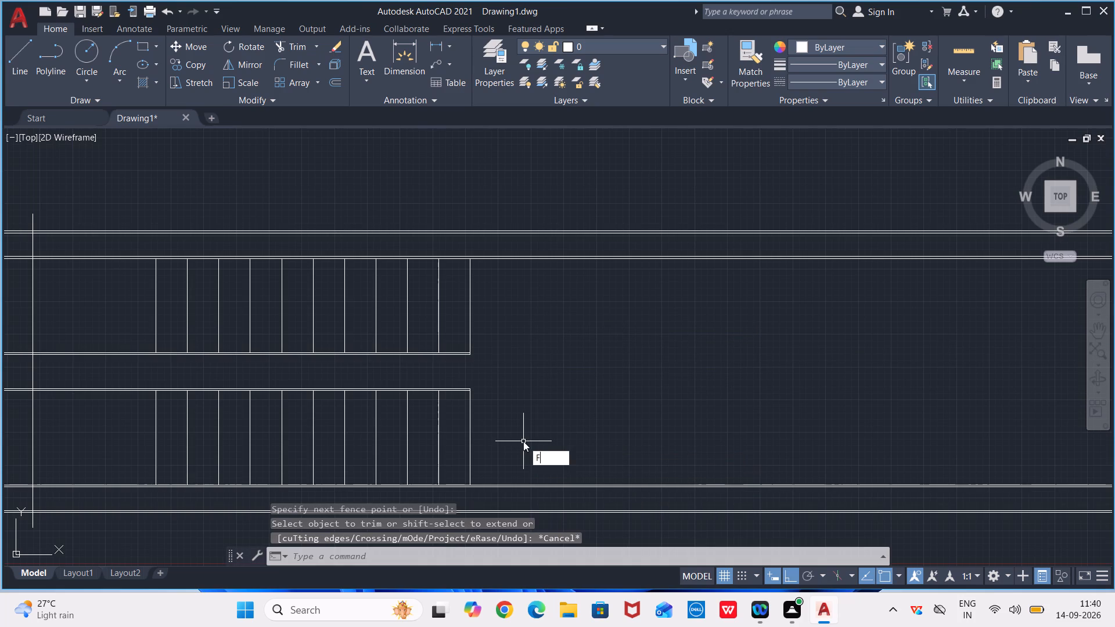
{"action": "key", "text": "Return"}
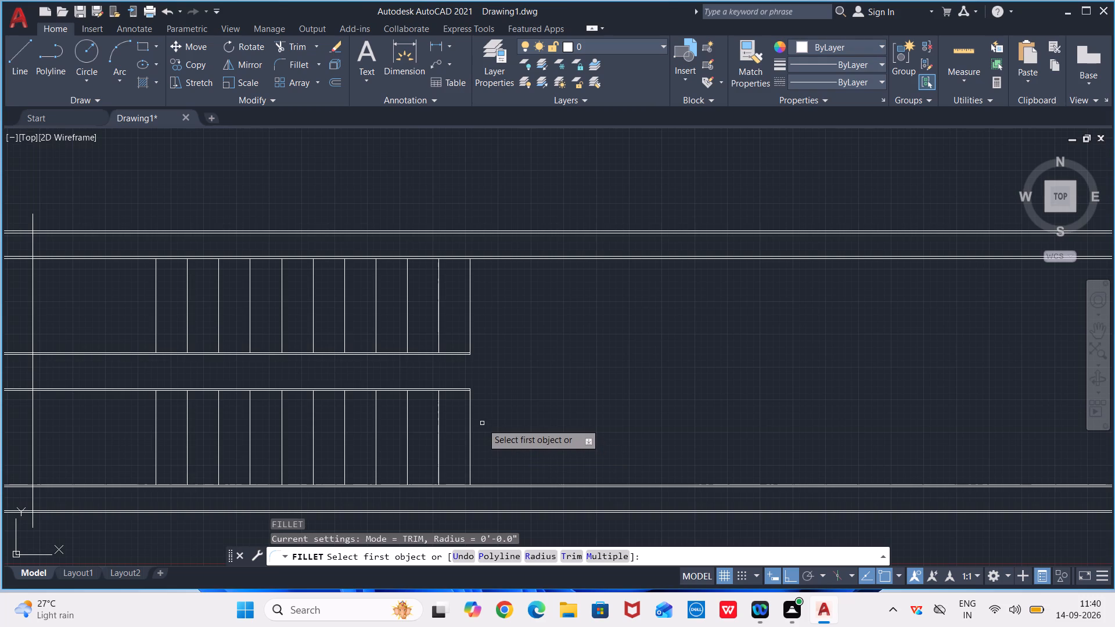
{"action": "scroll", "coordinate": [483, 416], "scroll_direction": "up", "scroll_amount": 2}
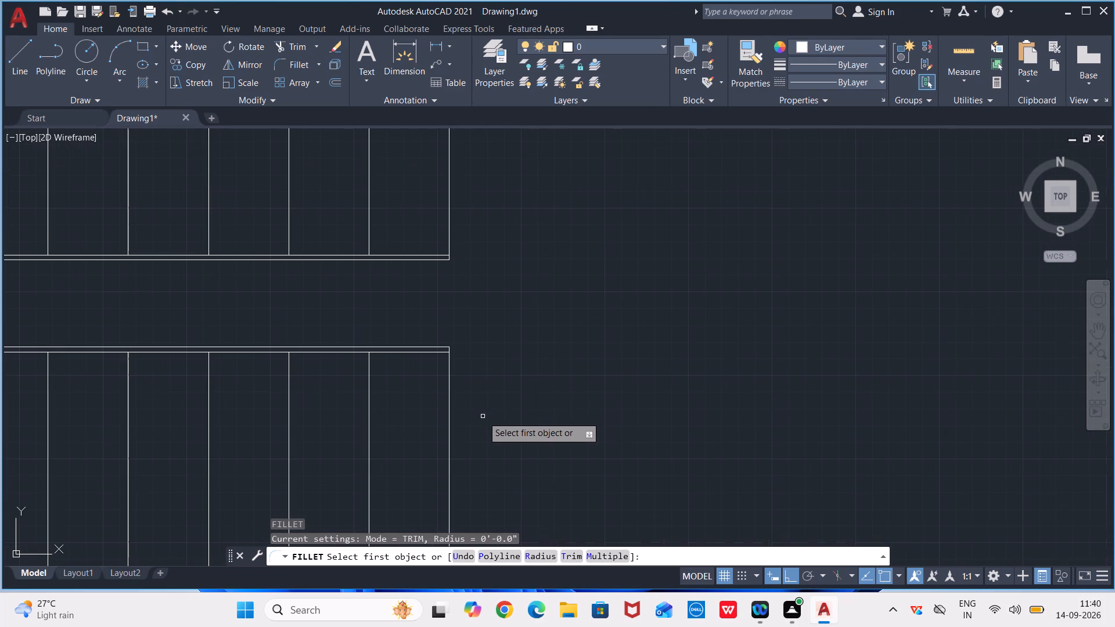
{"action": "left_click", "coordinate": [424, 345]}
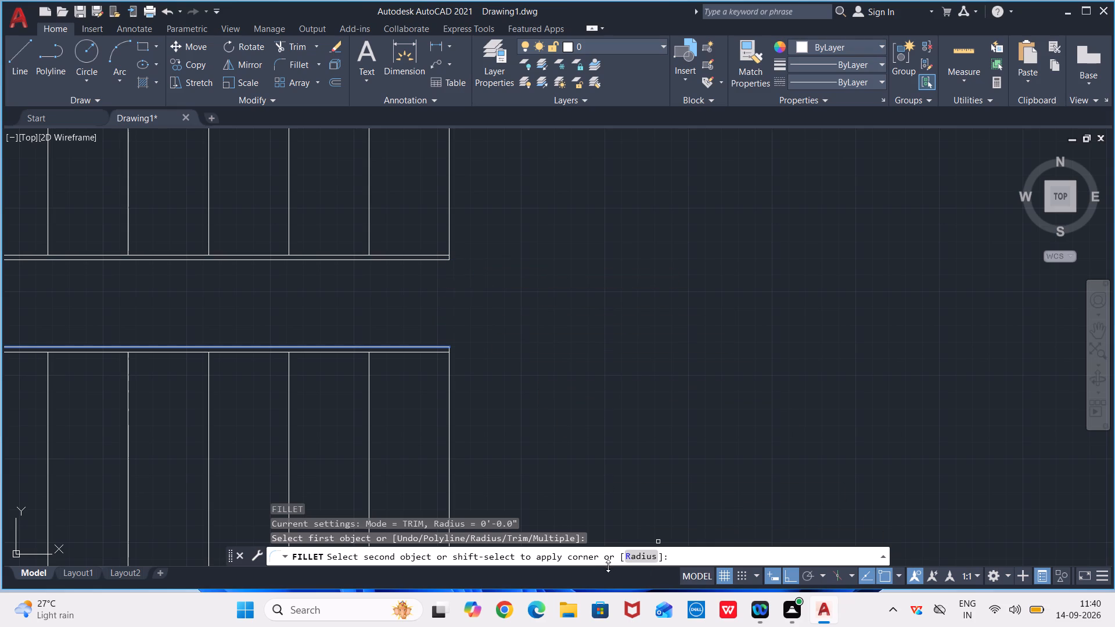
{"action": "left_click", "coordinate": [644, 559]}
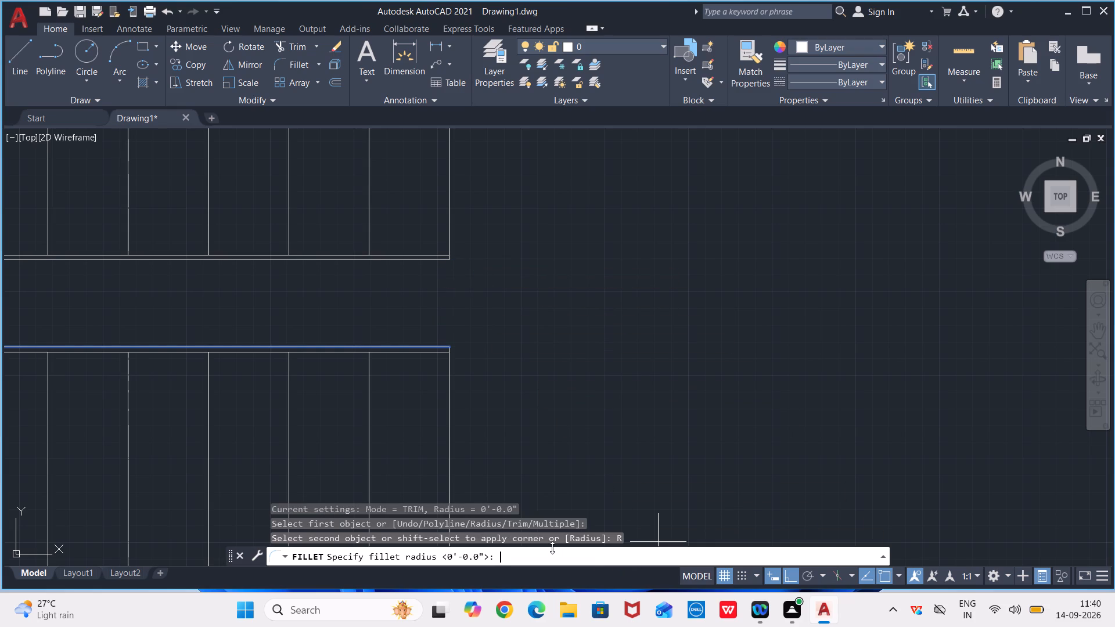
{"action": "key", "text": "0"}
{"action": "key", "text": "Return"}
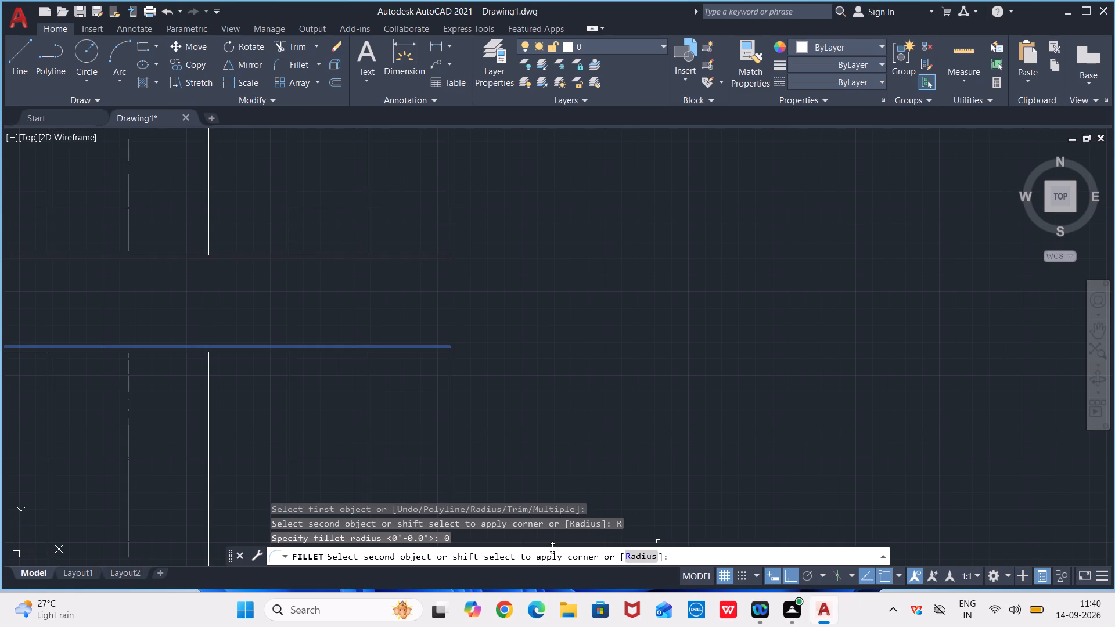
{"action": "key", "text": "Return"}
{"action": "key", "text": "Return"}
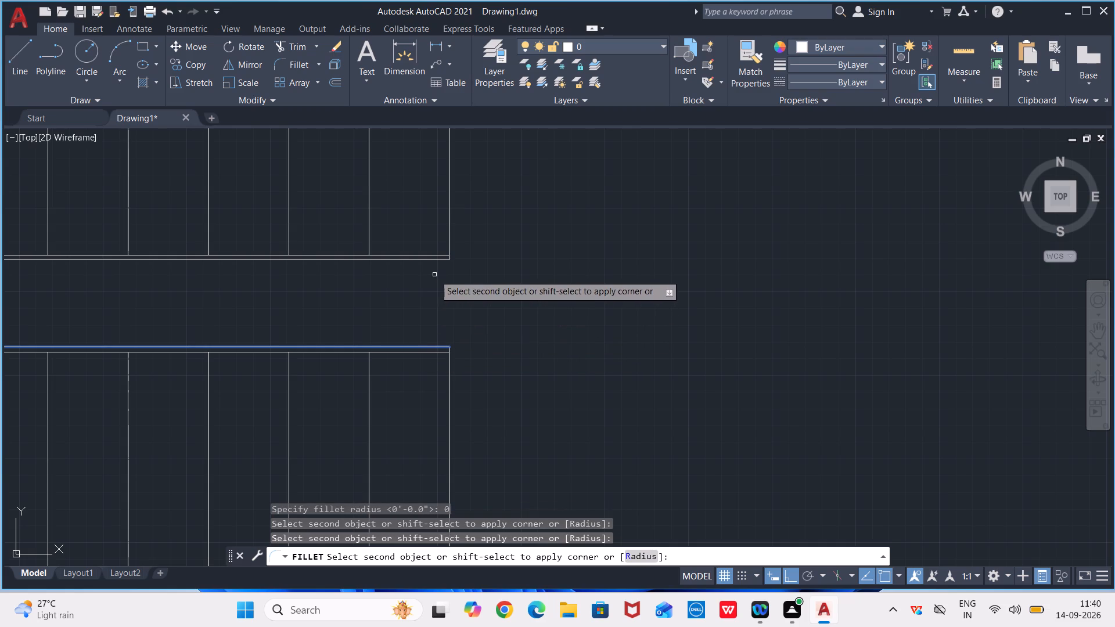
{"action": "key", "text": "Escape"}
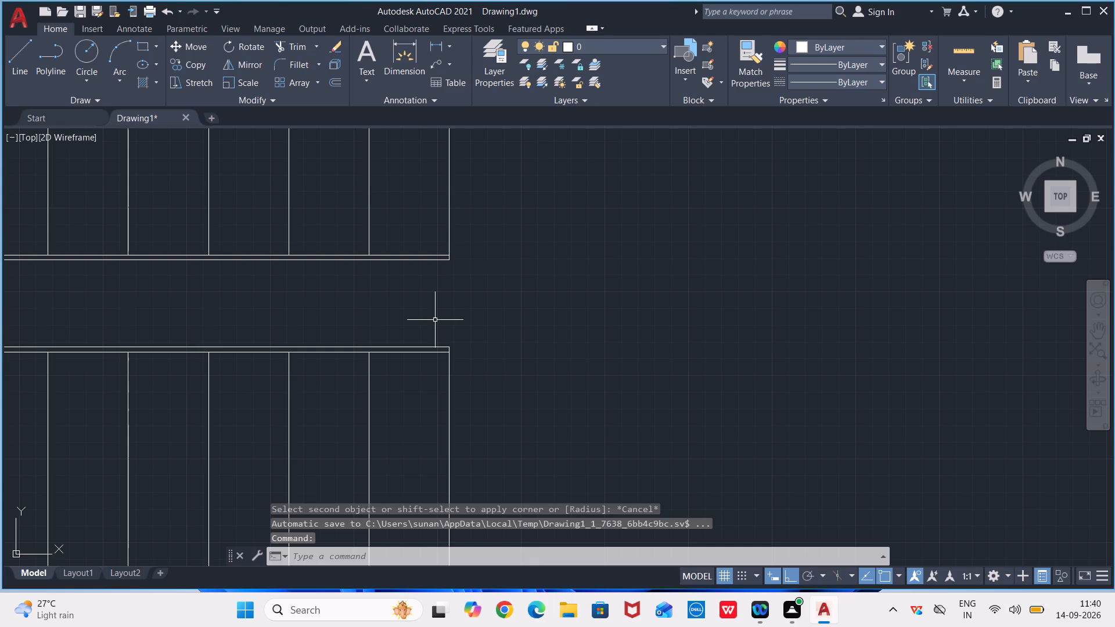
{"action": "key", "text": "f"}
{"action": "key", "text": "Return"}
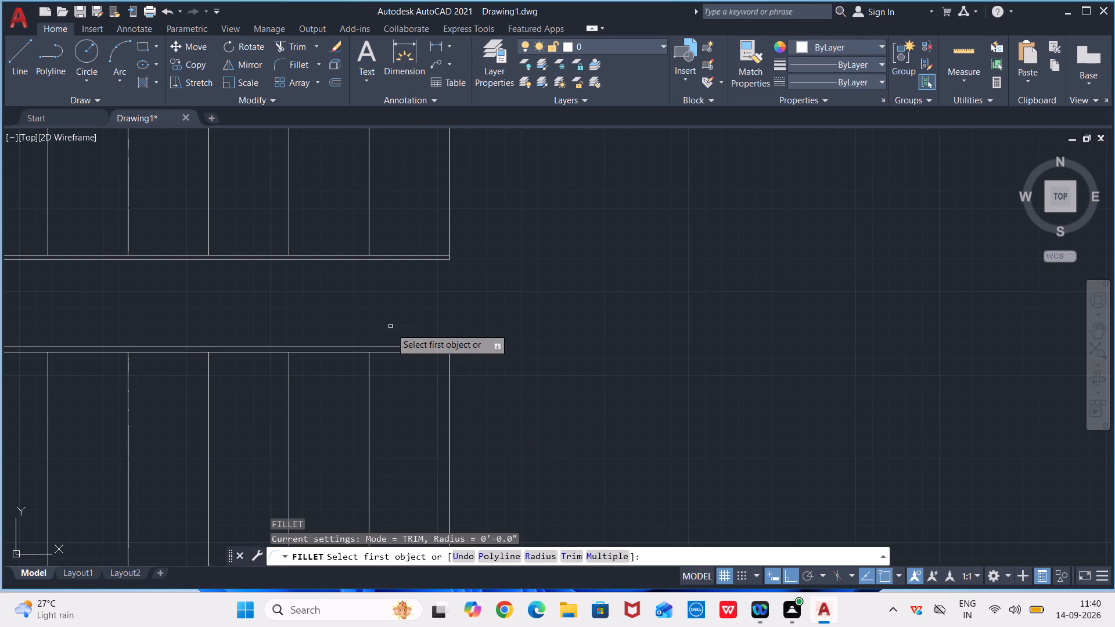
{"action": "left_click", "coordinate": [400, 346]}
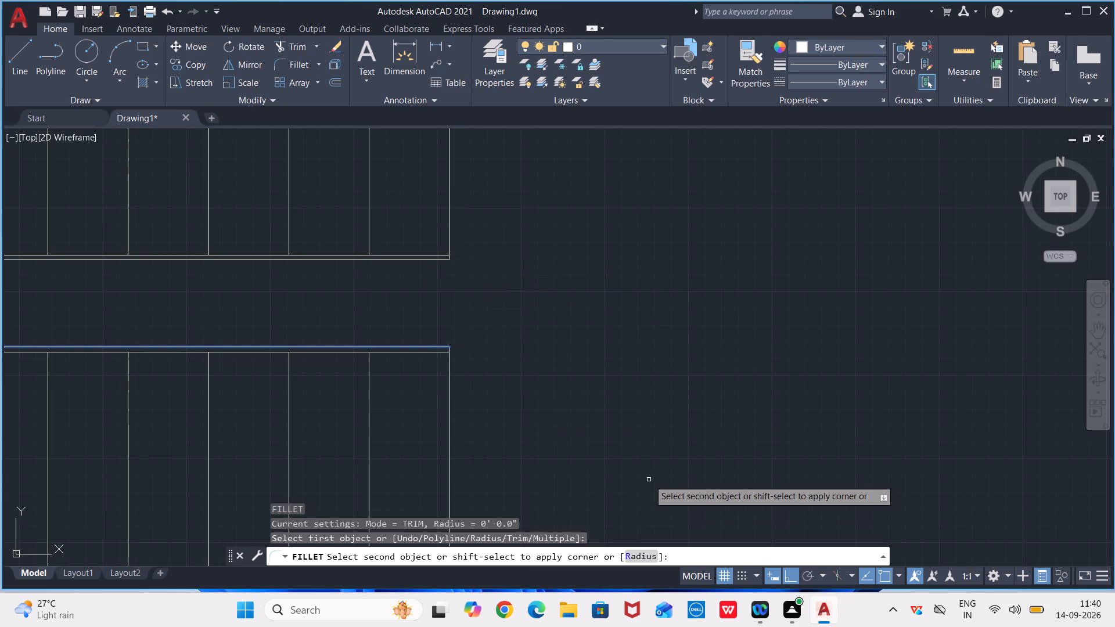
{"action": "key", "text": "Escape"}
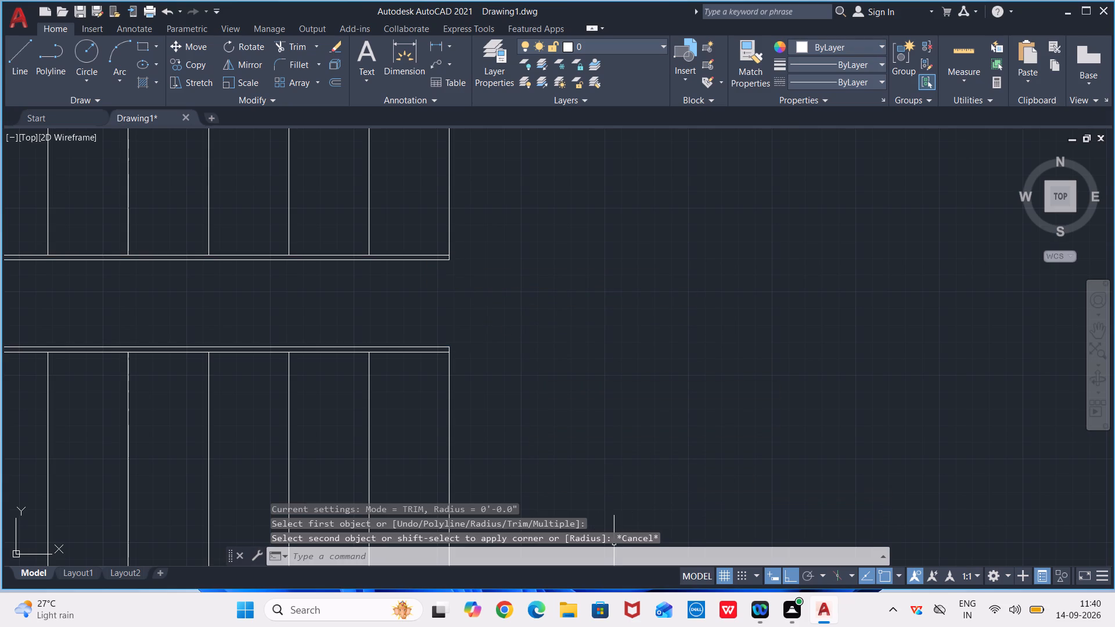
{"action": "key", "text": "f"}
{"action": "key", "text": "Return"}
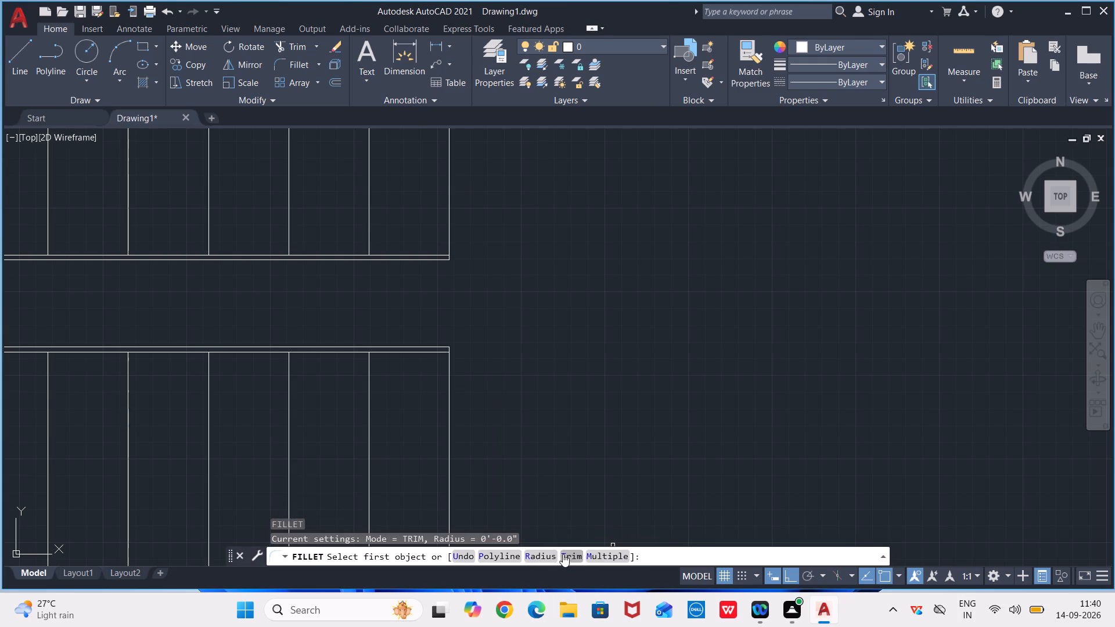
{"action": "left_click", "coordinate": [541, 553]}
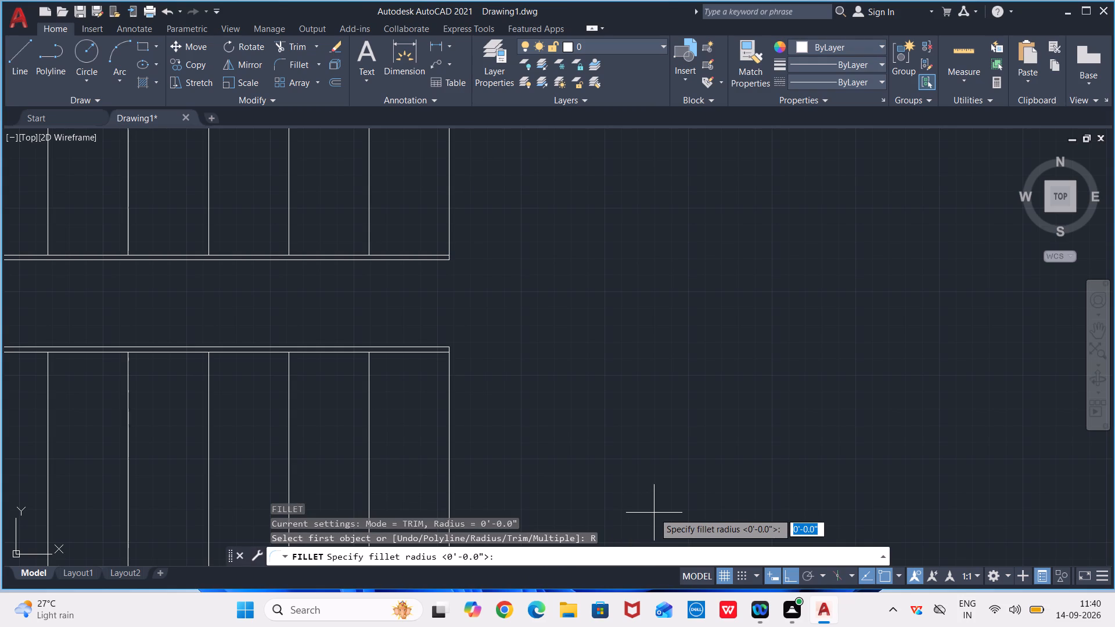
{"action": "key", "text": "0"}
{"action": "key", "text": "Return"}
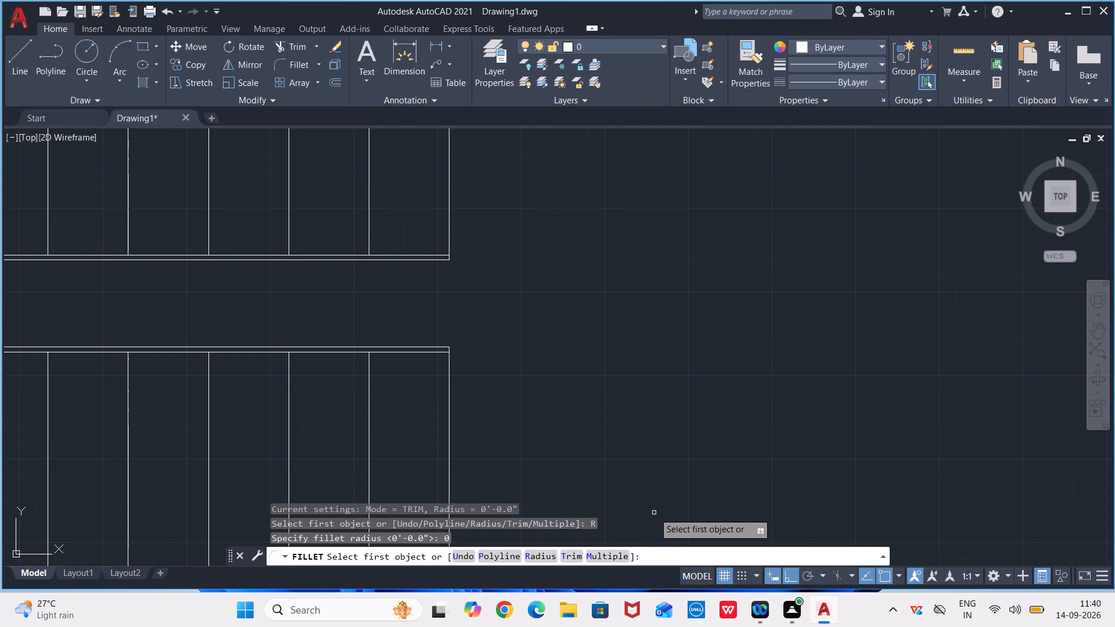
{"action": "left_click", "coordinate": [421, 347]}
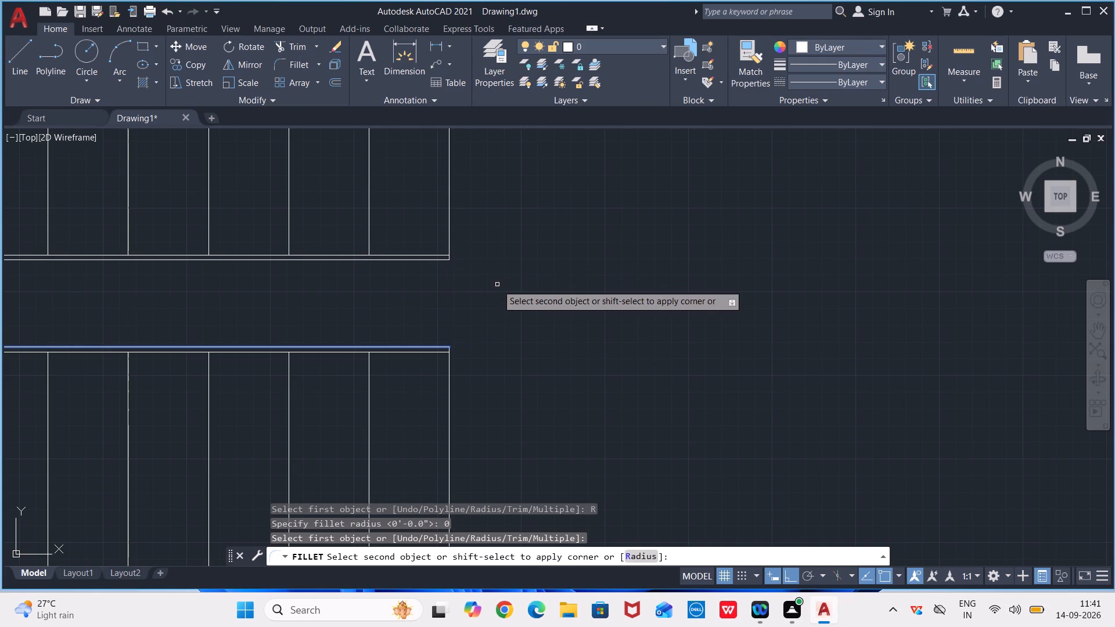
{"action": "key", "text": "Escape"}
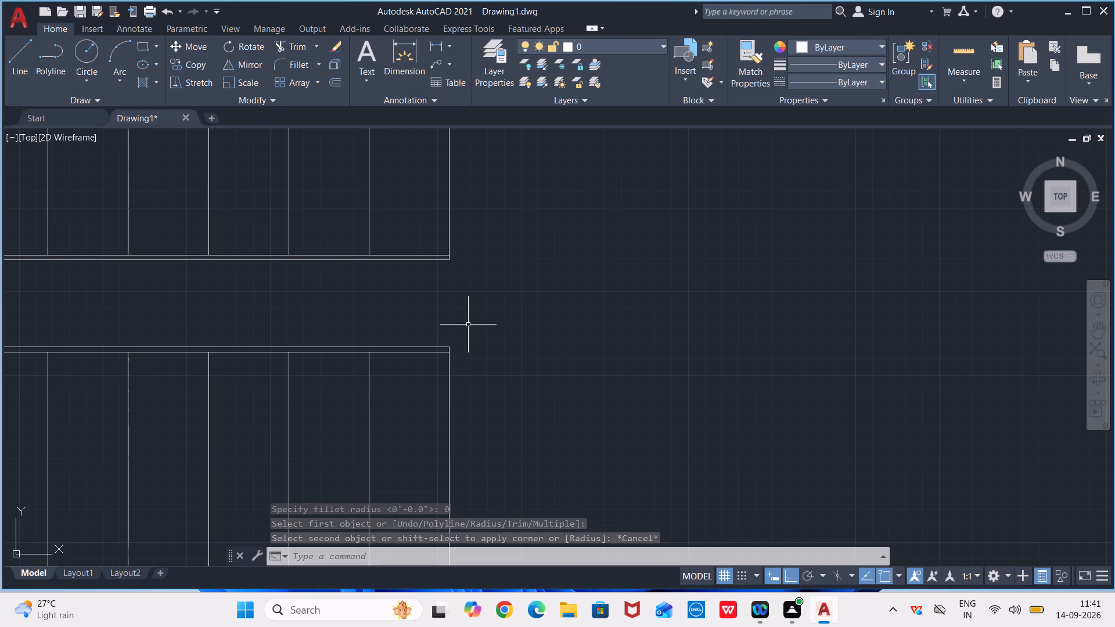
Extend the upper flight's rightmost step line down across the gap to the lower flight's inner horizontal pair.
{"action": "middle_click_drag", "start_coordinate": [471, 319], "coordinate": [445, 322]}
{"action": "scroll", "coordinate": [445, 319], "scroll_direction": "up", "scroll_amount": 1}
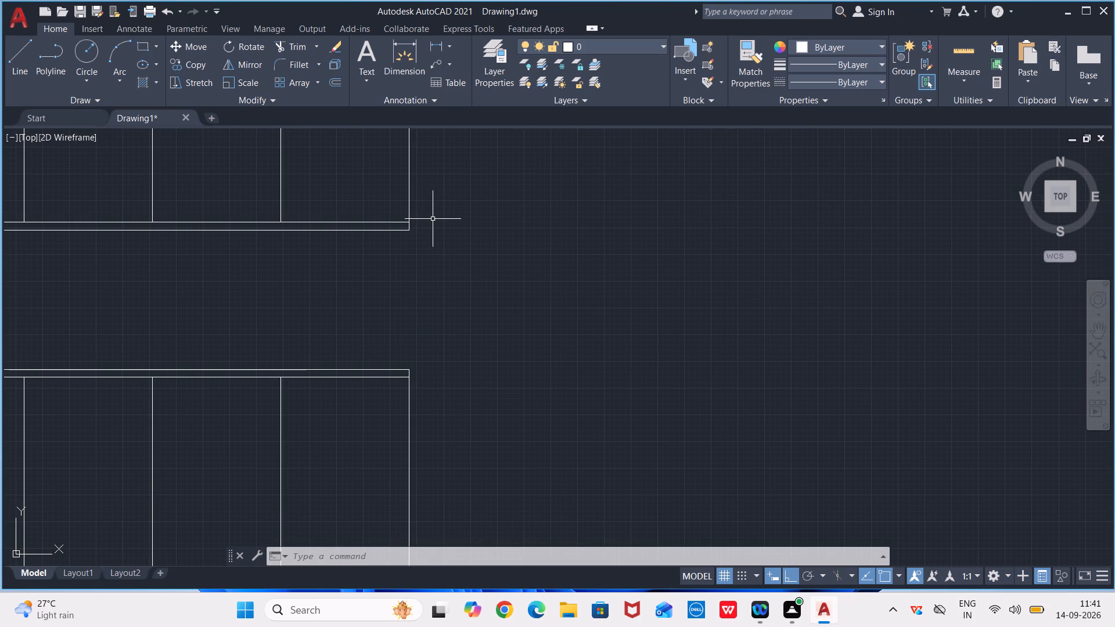
{"action": "type", "text": "EX"}
{"action": "key", "text": "Return"}
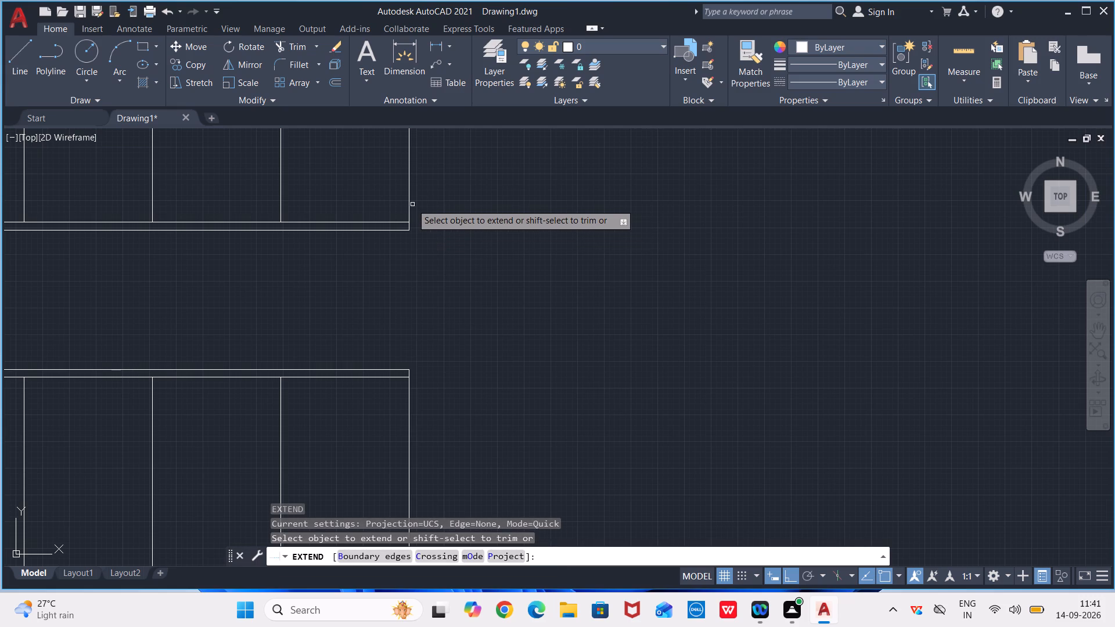
{"action": "double_click", "coordinate": [409, 199]}
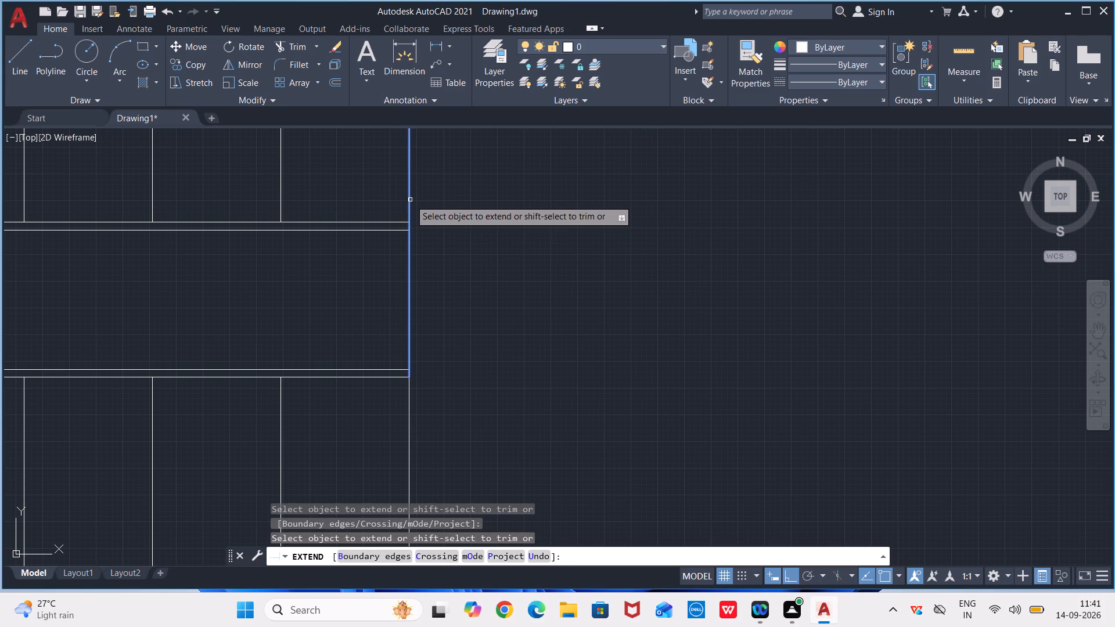
{"action": "key", "text": "Escape"}
Offset the vertical line closing the gap between the flights 0.75" to the left.
{"action": "scroll", "coordinate": [463, 240], "scroll_direction": "down", "scroll_amount": 2}
{"action": "scroll", "coordinate": [448, 244], "scroll_direction": "up", "scroll_amount": 1}
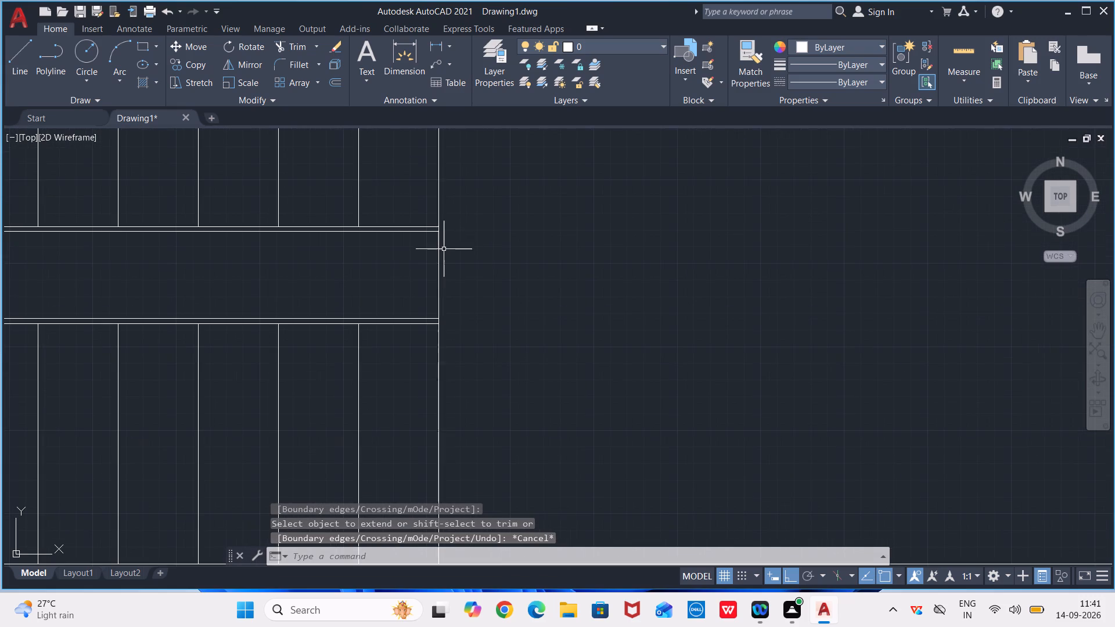
{"action": "key", "text": "o"}
{"action": "key", "text": "f"}
{"action": "key", "text": "Return"}
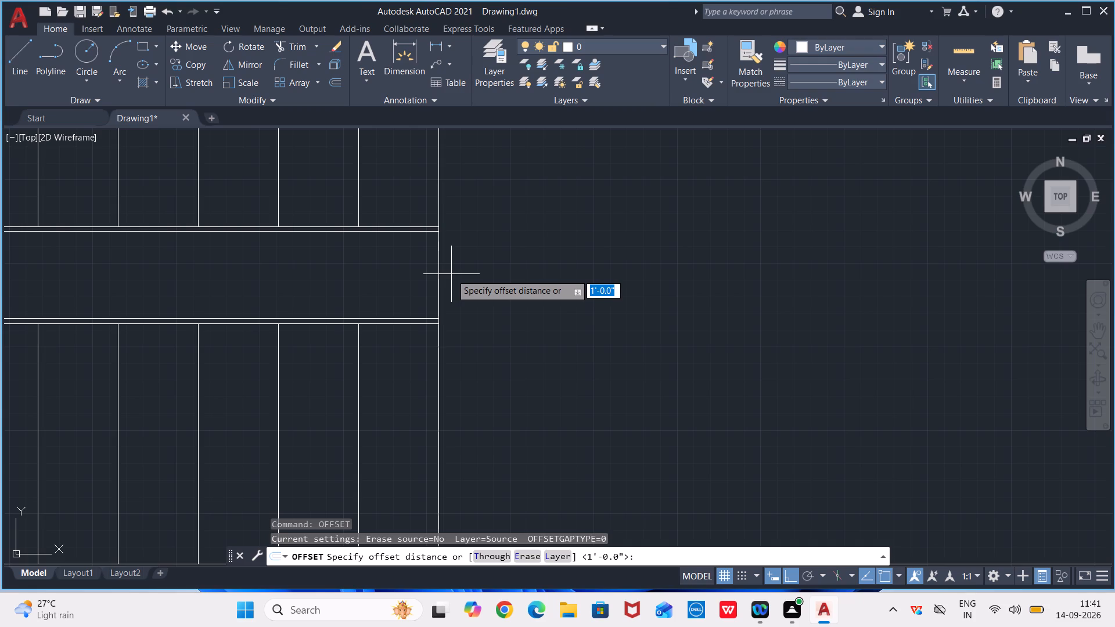
{"action": "type", "text": "0.75\""}
{"action": "key", "text": "Return"}
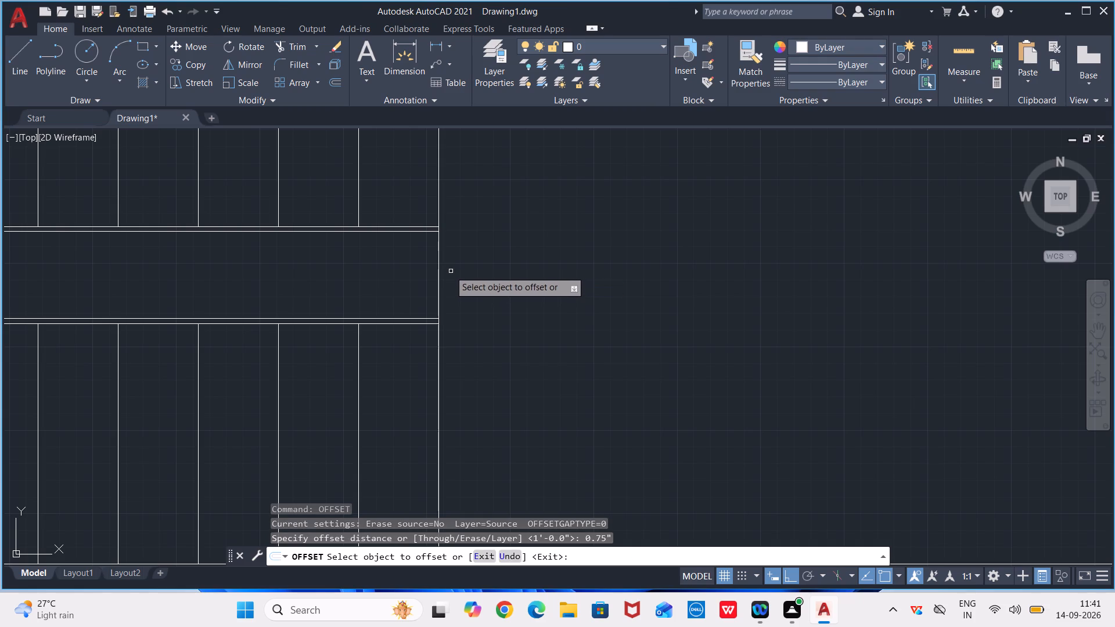
{"action": "left_click", "coordinate": [440, 261]}
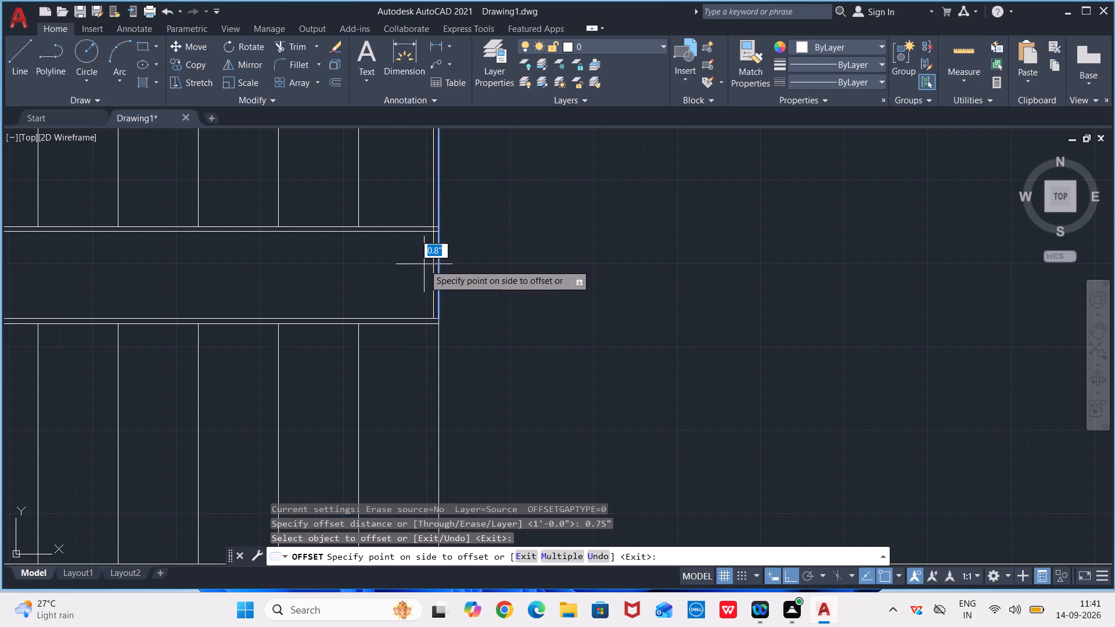
{"action": "double_click", "coordinate": [421, 265]}
{"action": "key", "text": "Escape"}
Trim the offset vertical line above the gap, including its piece between the lines of the upper inner pair.
{"action": "scroll", "coordinate": [429, 261], "scroll_direction": "down", "scroll_amount": 2}
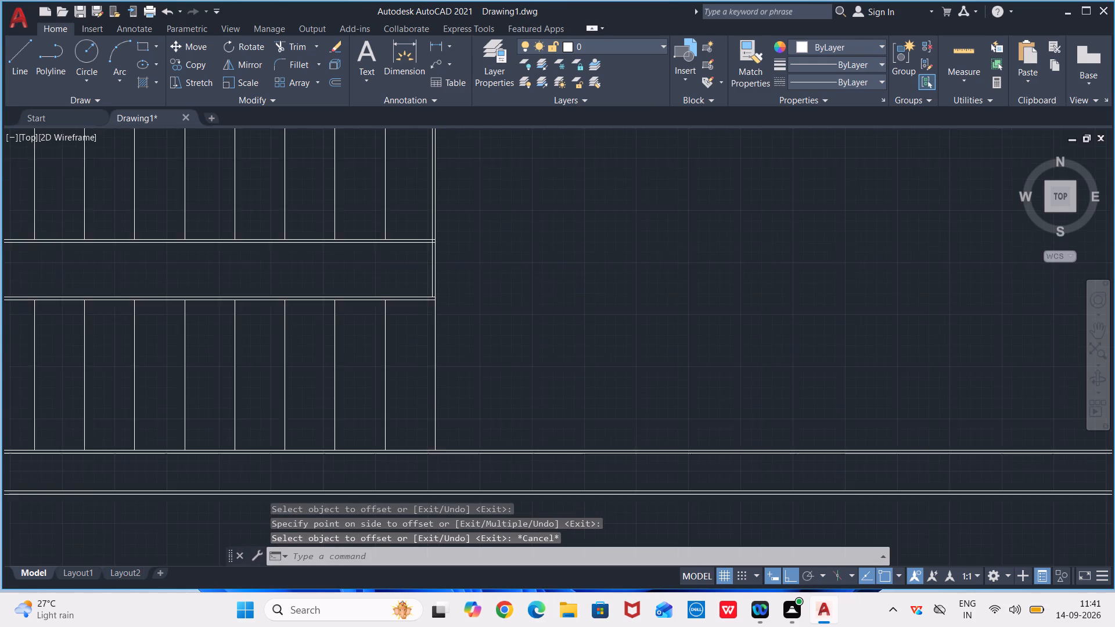
{"action": "middle_click_drag", "start_coordinate": [431, 259], "coordinate": [437, 315]}
{"action": "scroll", "coordinate": [435, 262], "scroll_direction": "down", "scroll_amount": 1}
{"action": "scroll", "coordinate": [437, 315], "scroll_direction": "up", "scroll_amount": 3}
{"action": "type", "text": "RE"}
{"action": "key", "text": "Escape"}
{"action": "type", "text": "TR"}
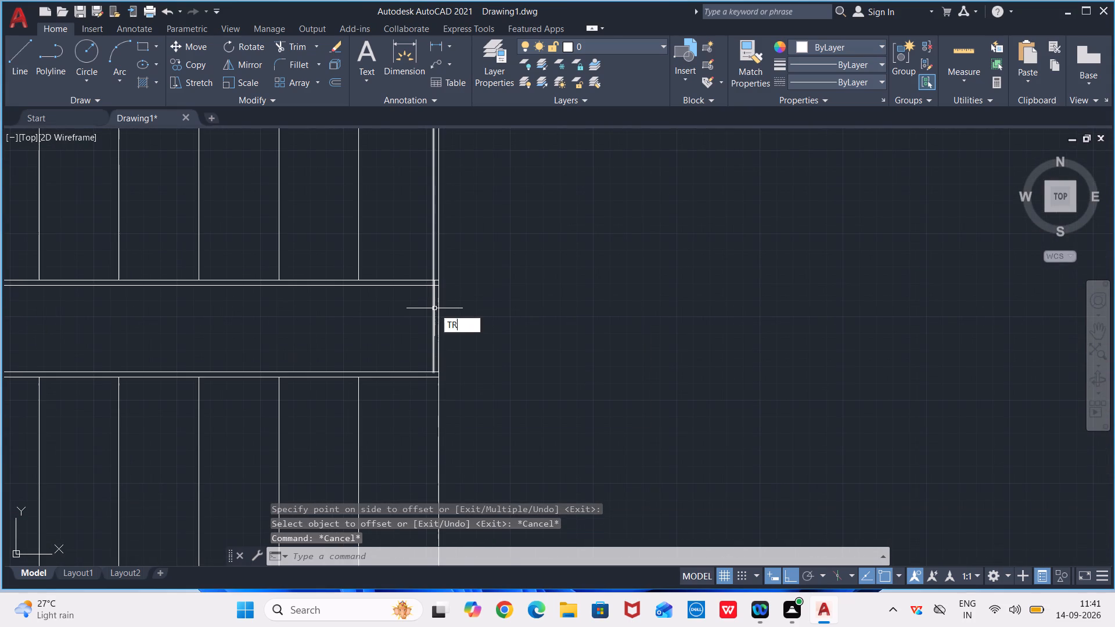
{"action": "key", "text": "Return"}
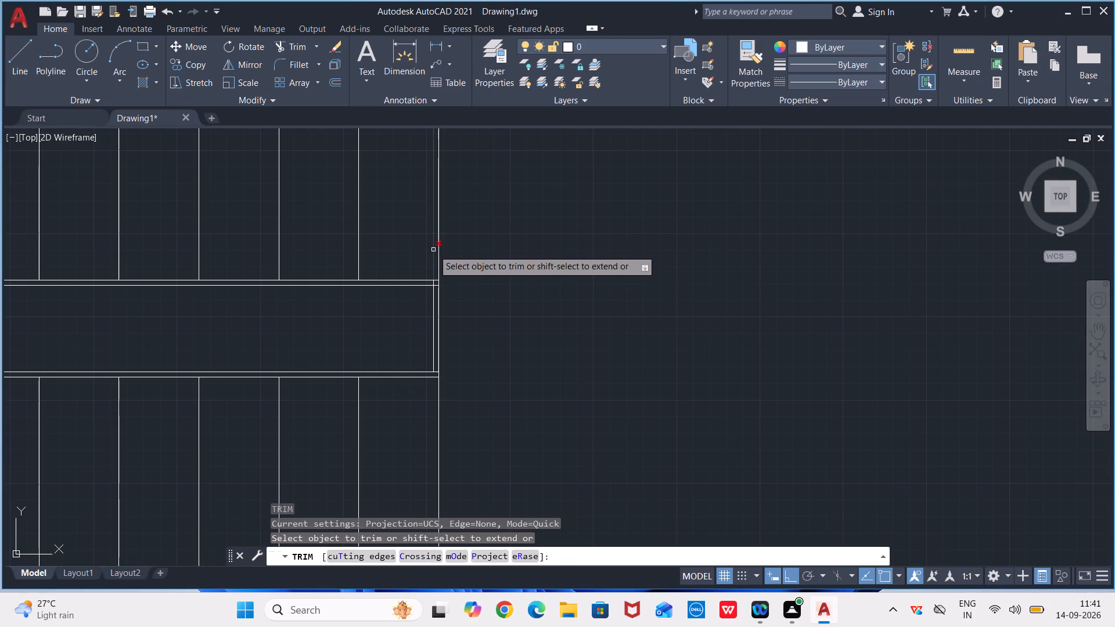
{"action": "left_click", "coordinate": [434, 248]}
{"action": "scroll", "coordinate": [434, 274], "scroll_direction": "up", "scroll_amount": 4}
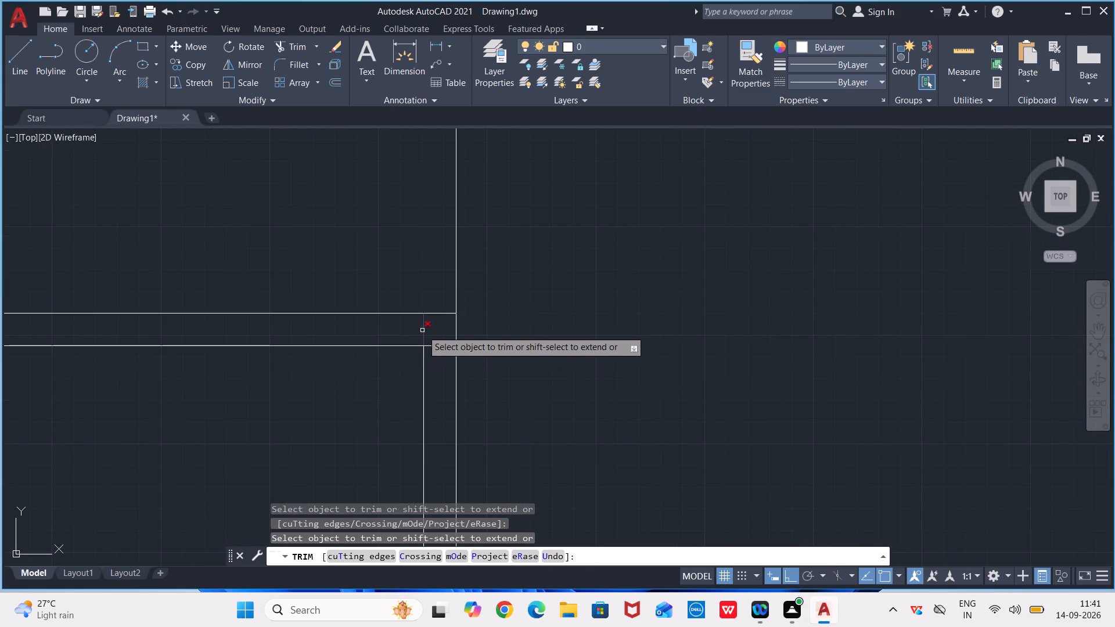
{"action": "left_click", "coordinate": [425, 330]}
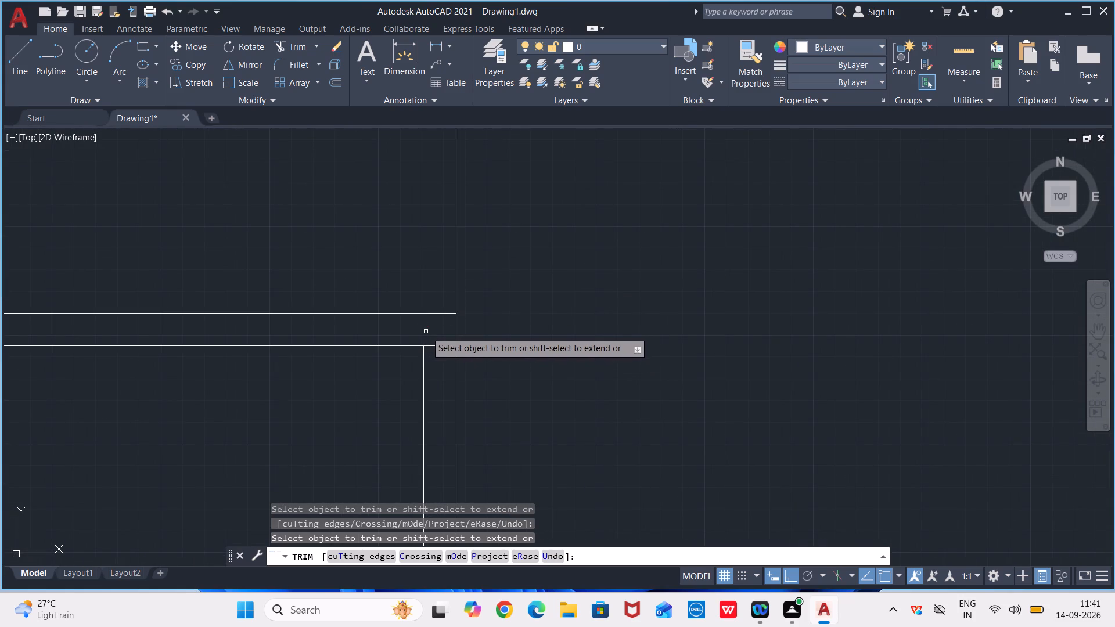
Trim the gap-facing line of both inner horizontal pairs to the right of the offset vertical line.
{"action": "scroll", "coordinate": [426, 331], "scroll_direction": "down", "scroll_amount": 3}
{"action": "middle_click_drag", "start_coordinate": [437, 329], "coordinate": [447, 297]}
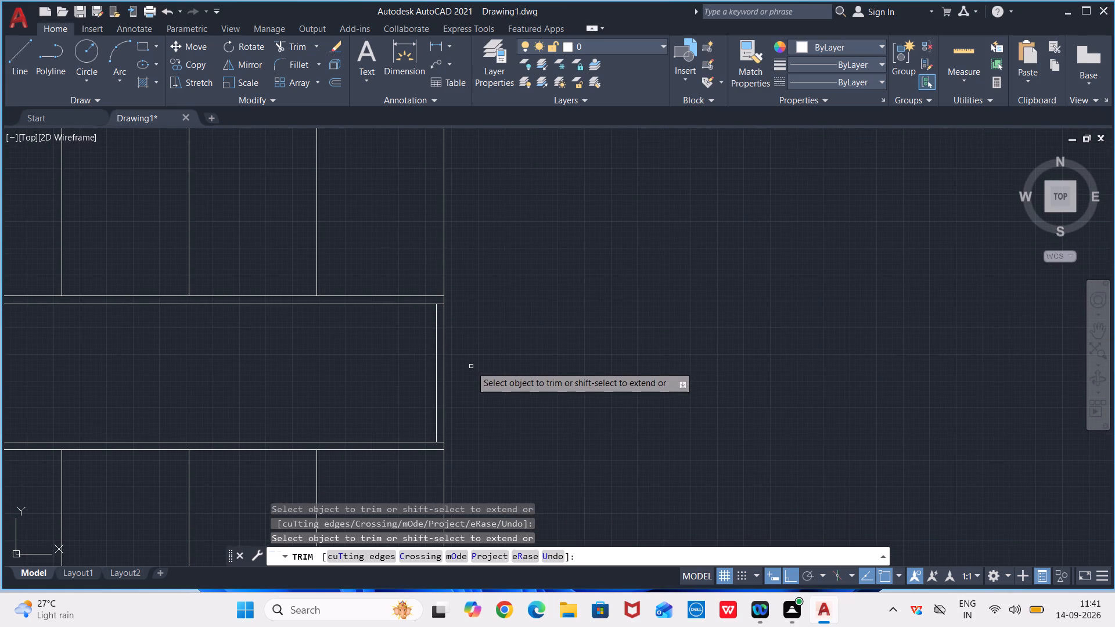
{"action": "scroll", "coordinate": [446, 433], "scroll_direction": "up", "scroll_amount": 2}
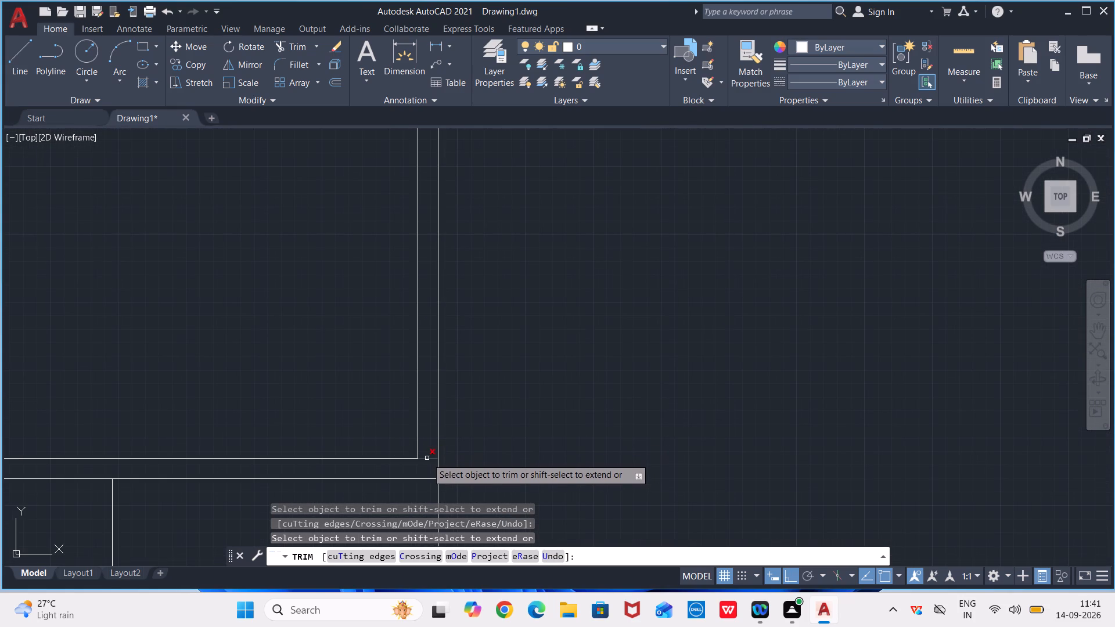
{"action": "left_click", "coordinate": [429, 457]}
{"action": "scroll", "coordinate": [436, 392], "scroll_direction": "down", "scroll_amount": 2}
{"action": "middle_click_drag", "start_coordinate": [440, 381], "coordinate": [433, 448]}
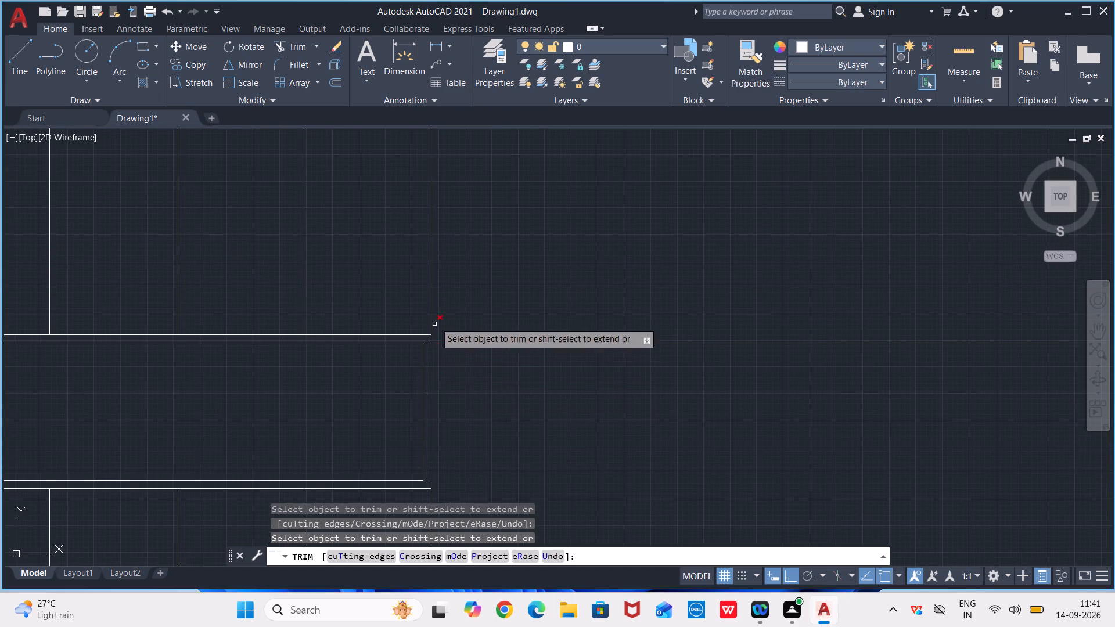
{"action": "scroll", "coordinate": [430, 323], "scroll_direction": "up", "scroll_amount": 3}
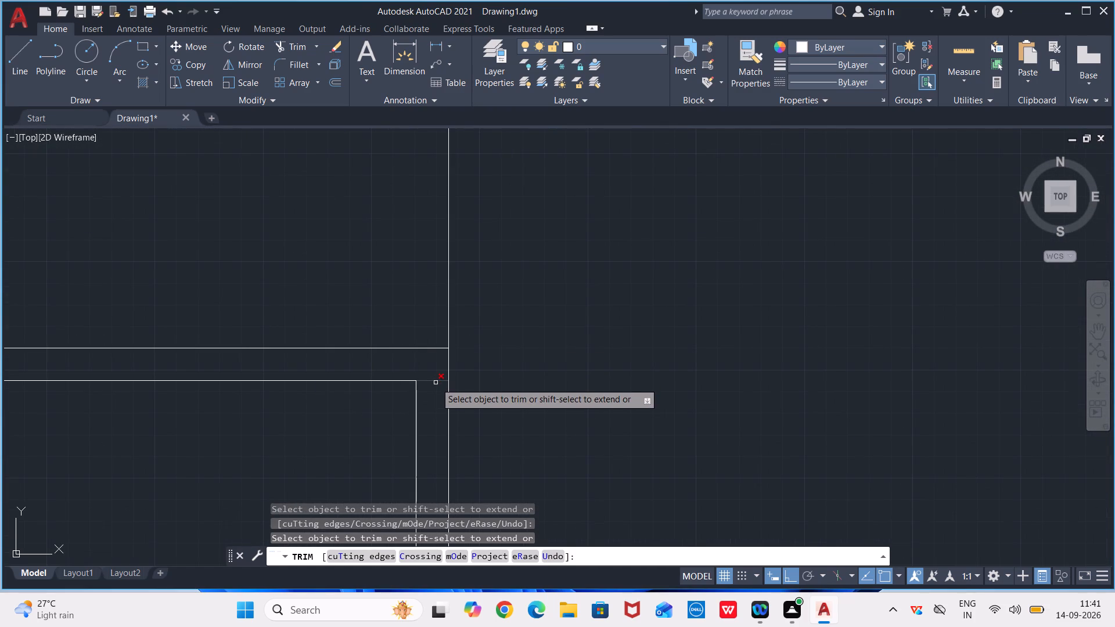
{"action": "left_click", "coordinate": [436, 381]}
{"action": "key", "text": "Escape"}
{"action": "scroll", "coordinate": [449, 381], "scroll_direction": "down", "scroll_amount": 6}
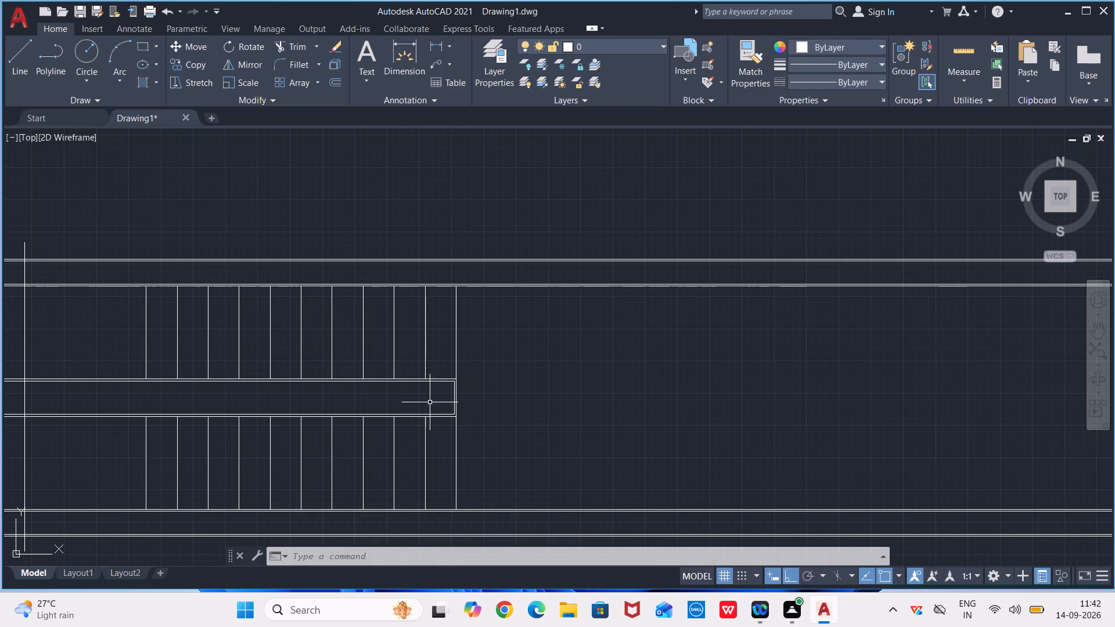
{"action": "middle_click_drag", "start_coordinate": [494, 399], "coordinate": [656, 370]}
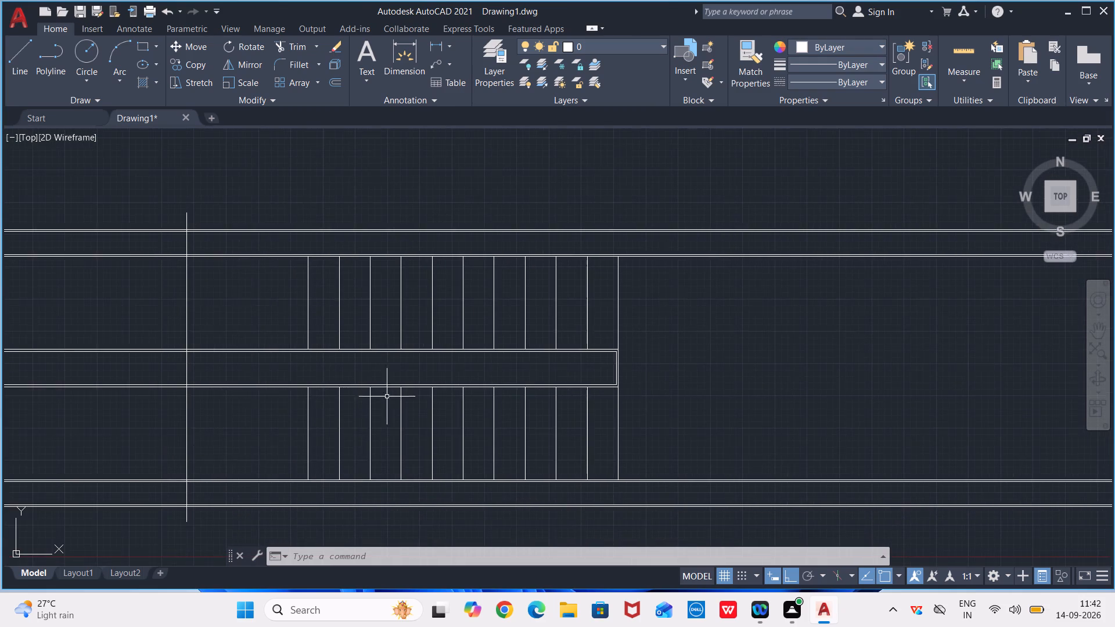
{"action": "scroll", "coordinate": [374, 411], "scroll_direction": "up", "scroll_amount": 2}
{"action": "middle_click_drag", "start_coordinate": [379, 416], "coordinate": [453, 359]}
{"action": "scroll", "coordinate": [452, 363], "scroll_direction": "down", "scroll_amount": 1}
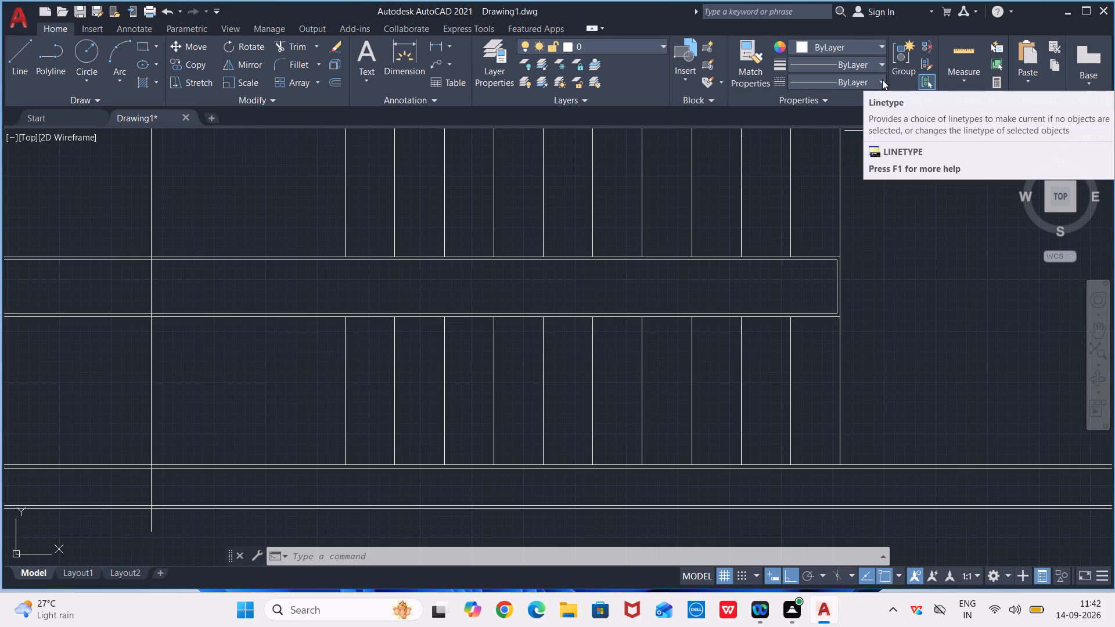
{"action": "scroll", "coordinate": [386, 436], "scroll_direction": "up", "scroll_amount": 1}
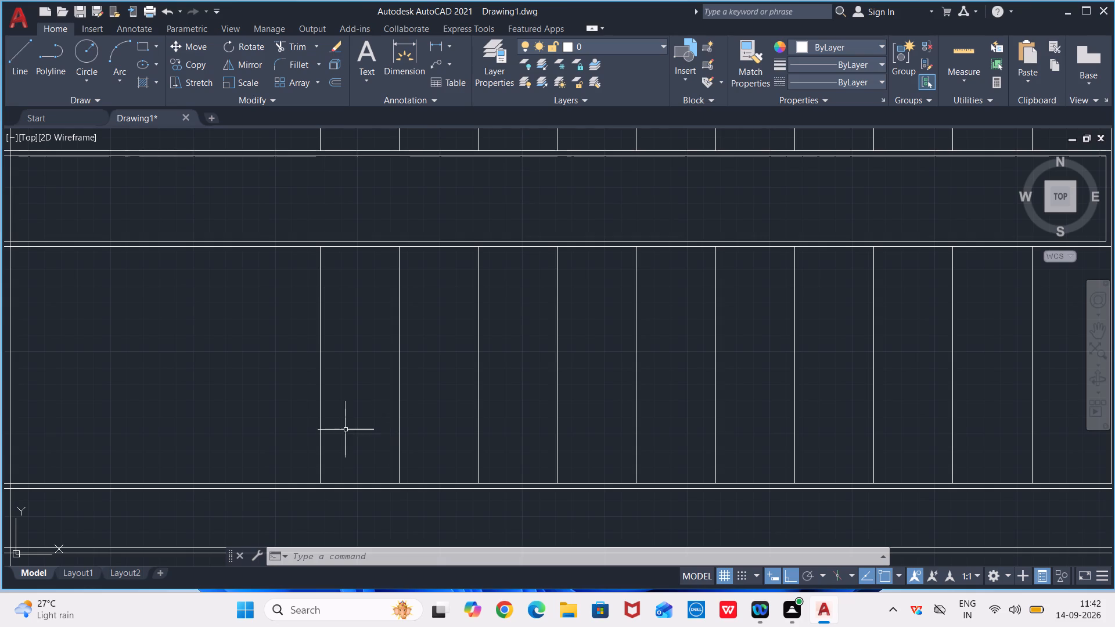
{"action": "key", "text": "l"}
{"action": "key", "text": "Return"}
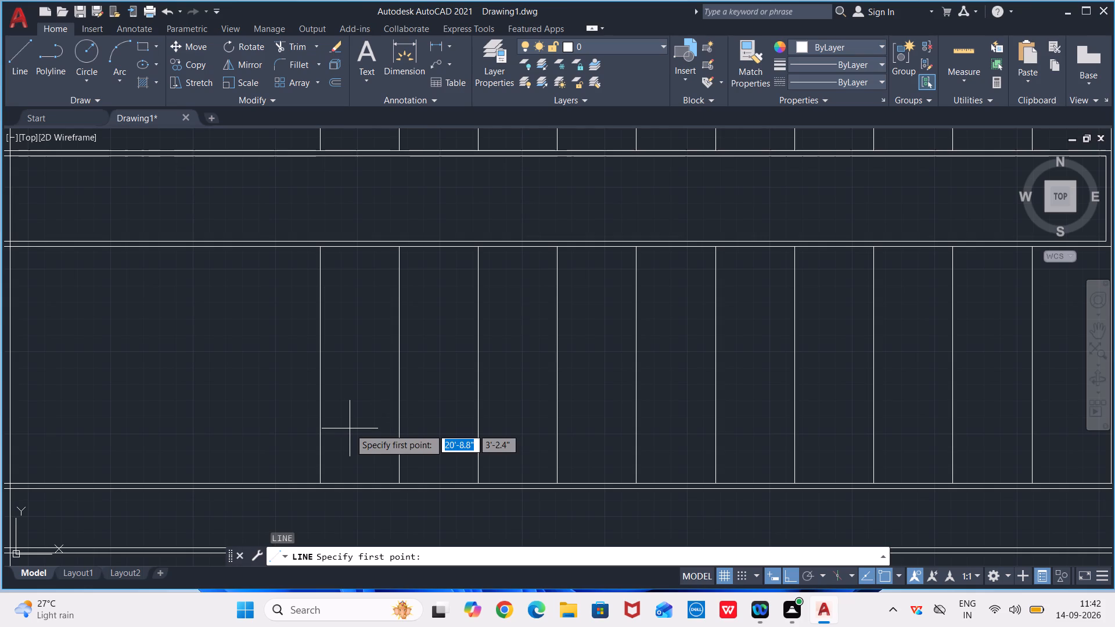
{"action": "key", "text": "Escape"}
Offset the lower flight's leftmost step line 1" to the right.
{"action": "type", "text": "OF"}
{"action": "key", "text": "Return"}
{"action": "key", "text": "Return"}
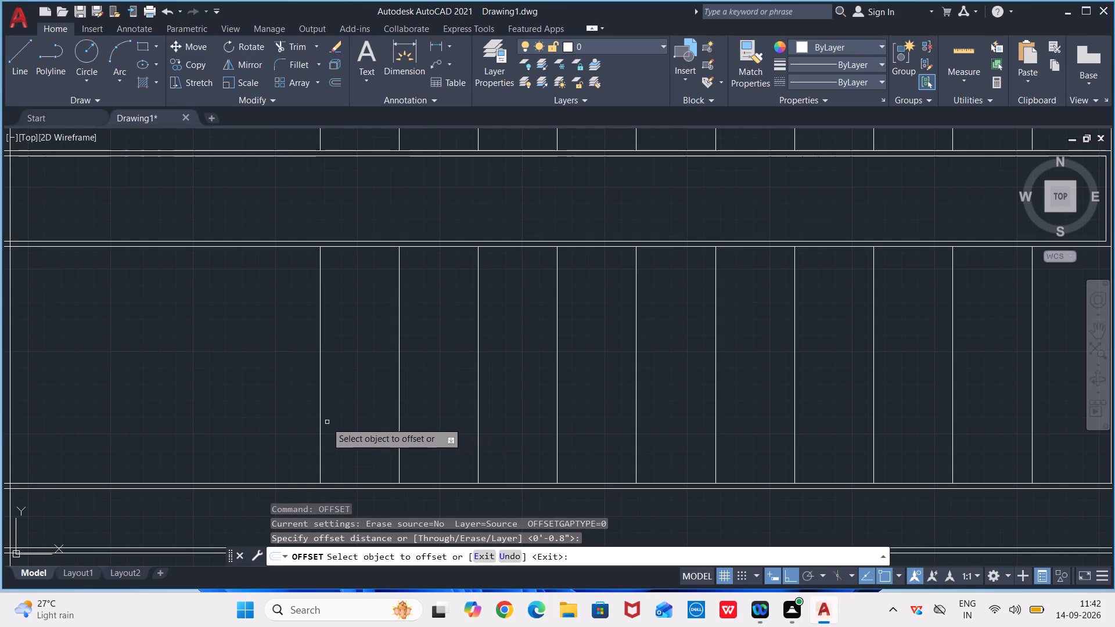
{"action": "left_click", "coordinate": [319, 421]}
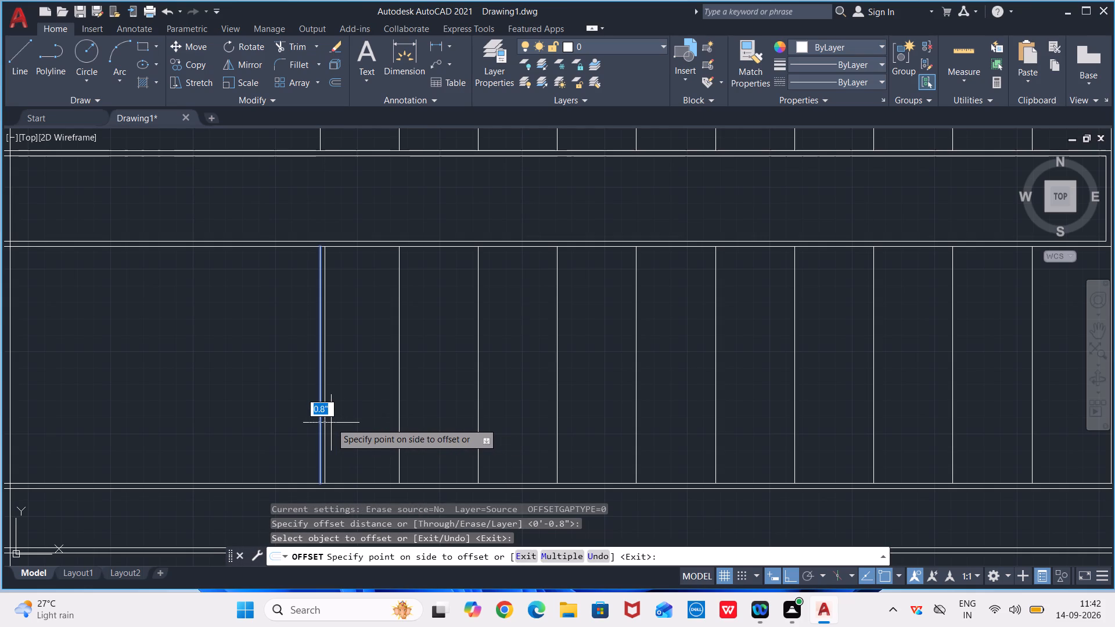
{"action": "type", "text": "1\""}
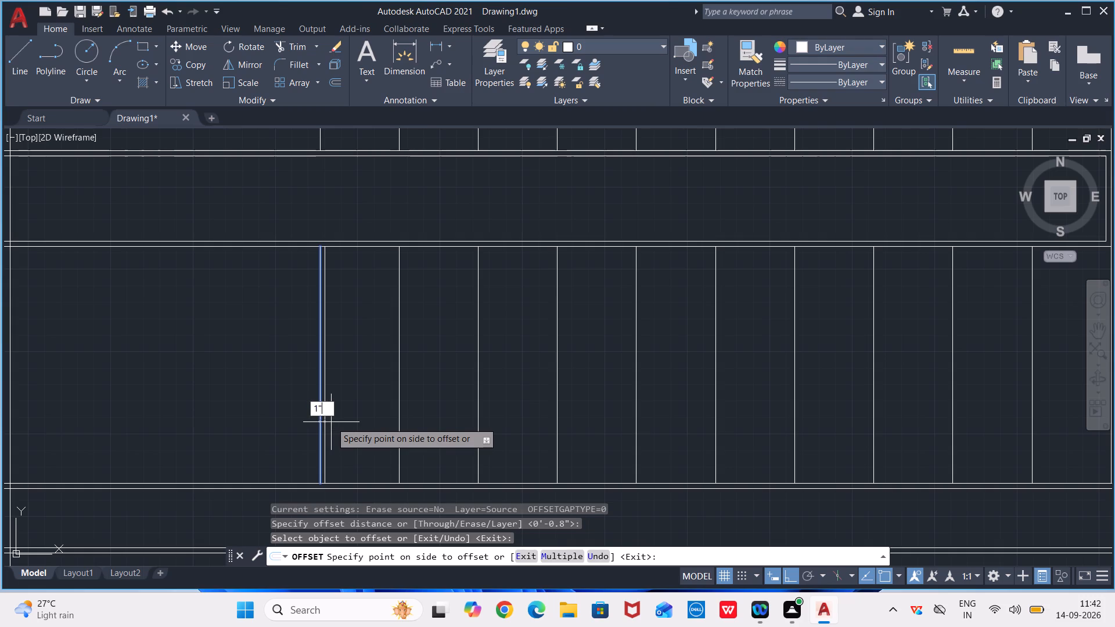
{"action": "key", "text": "Return"}
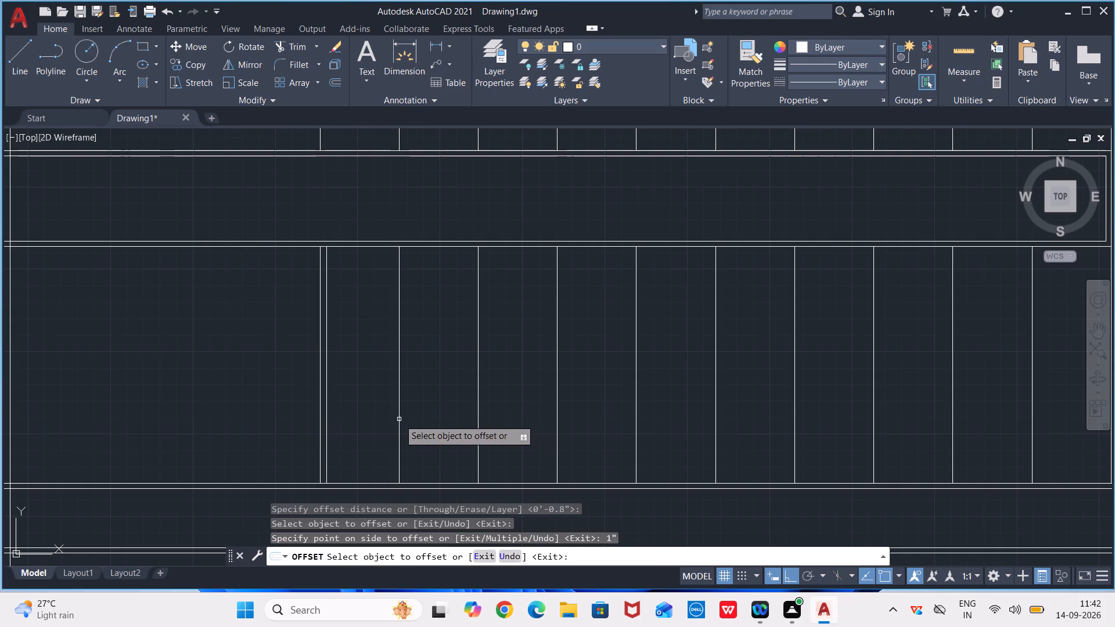
Offset the lower flight's second through seventh step lines, counted from the left, 0.75" to the right.
{"action": "left_click", "coordinate": [399, 420]}
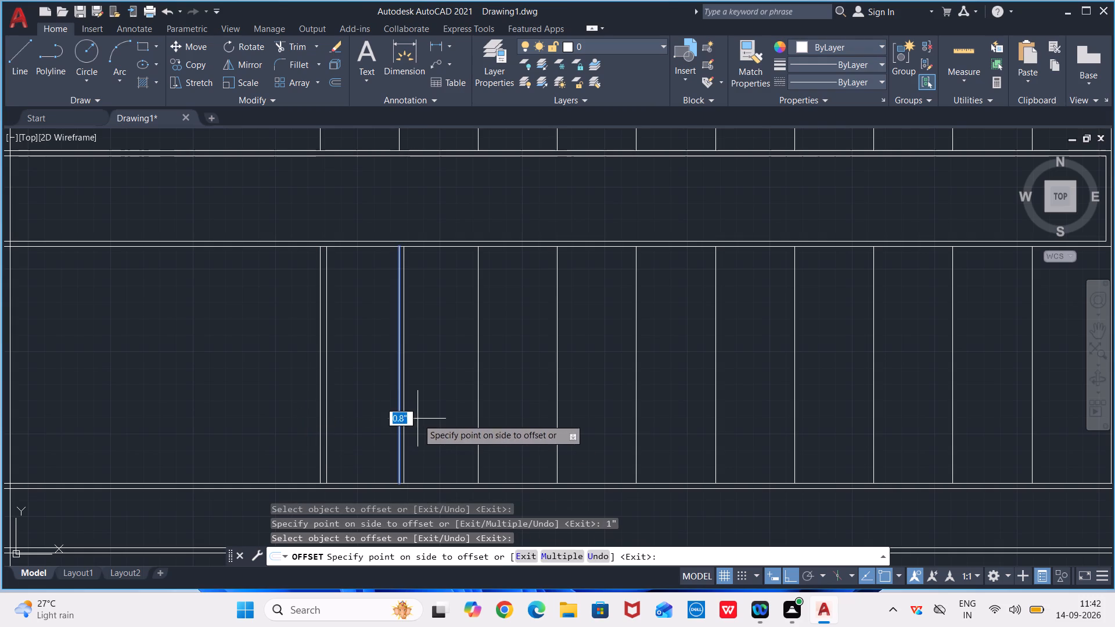
{"action": "left_click", "coordinate": [418, 419]}
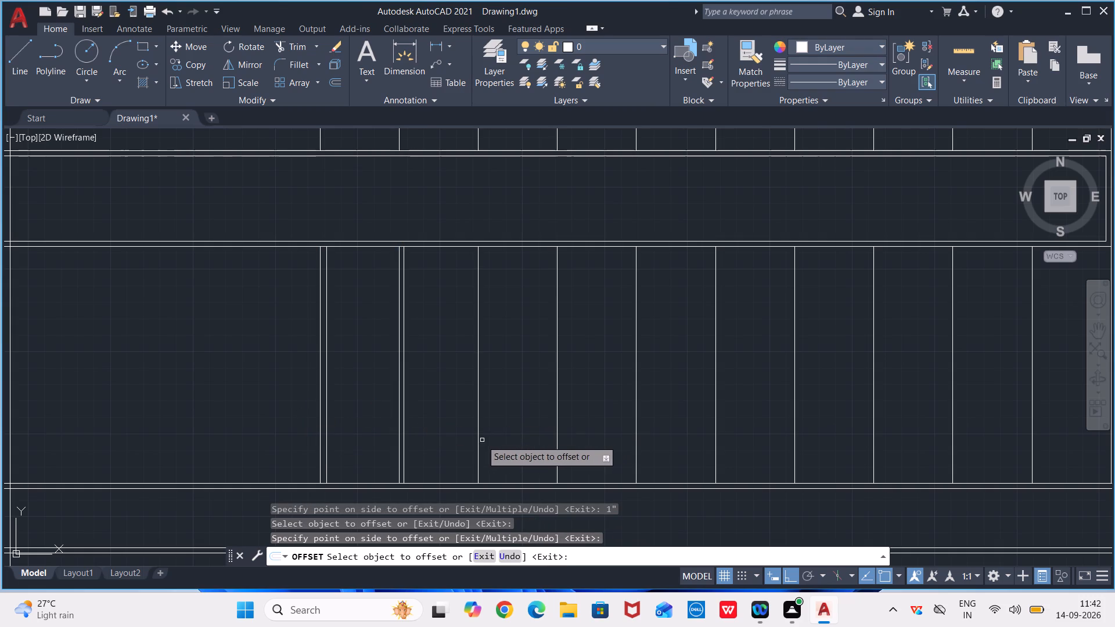
{"action": "left_click", "coordinate": [479, 441]}
{"action": "left_click", "coordinate": [488, 439]}
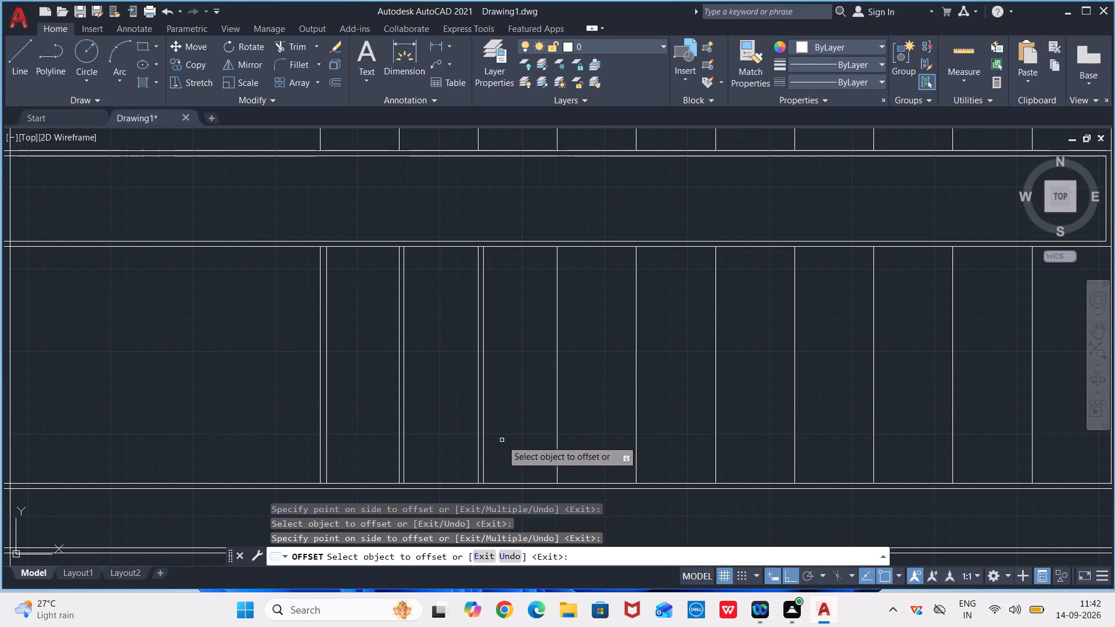
{"action": "left_click", "coordinate": [557, 435]}
{"action": "left_click", "coordinate": [568, 435]}
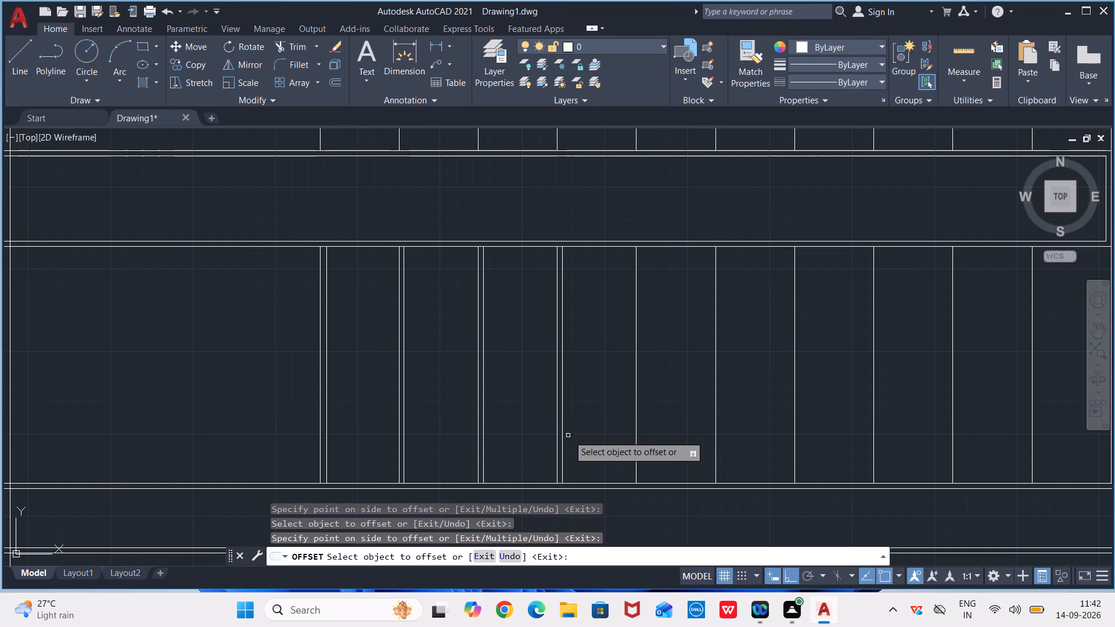
{"action": "left_click", "coordinate": [638, 443]}
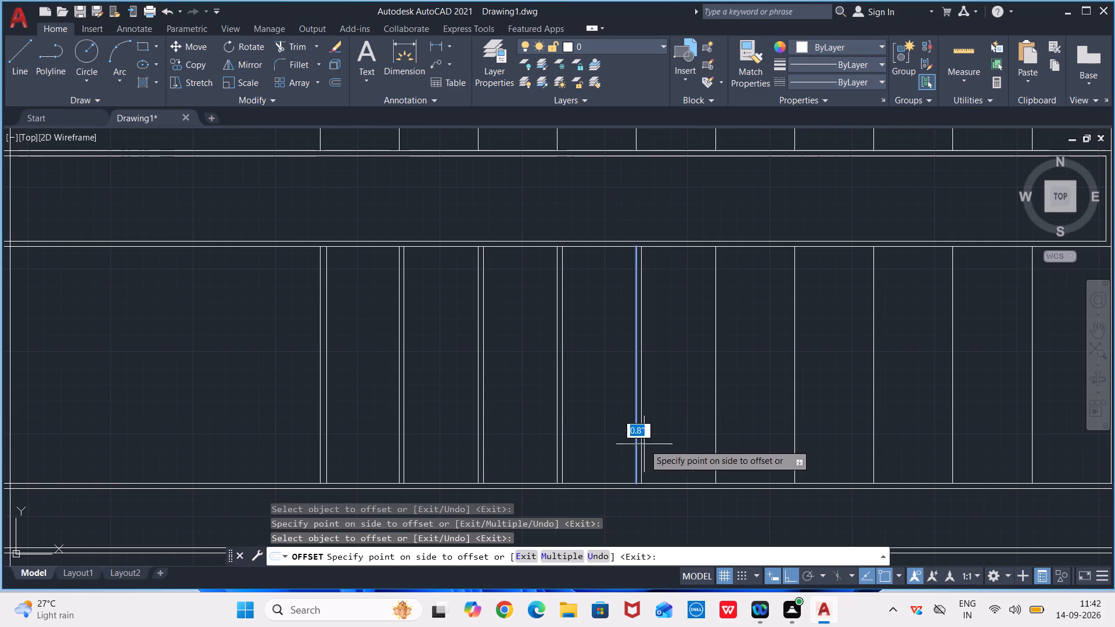
{"action": "left_click", "coordinate": [644, 444]}
{"action": "left_click", "coordinate": [718, 429]}
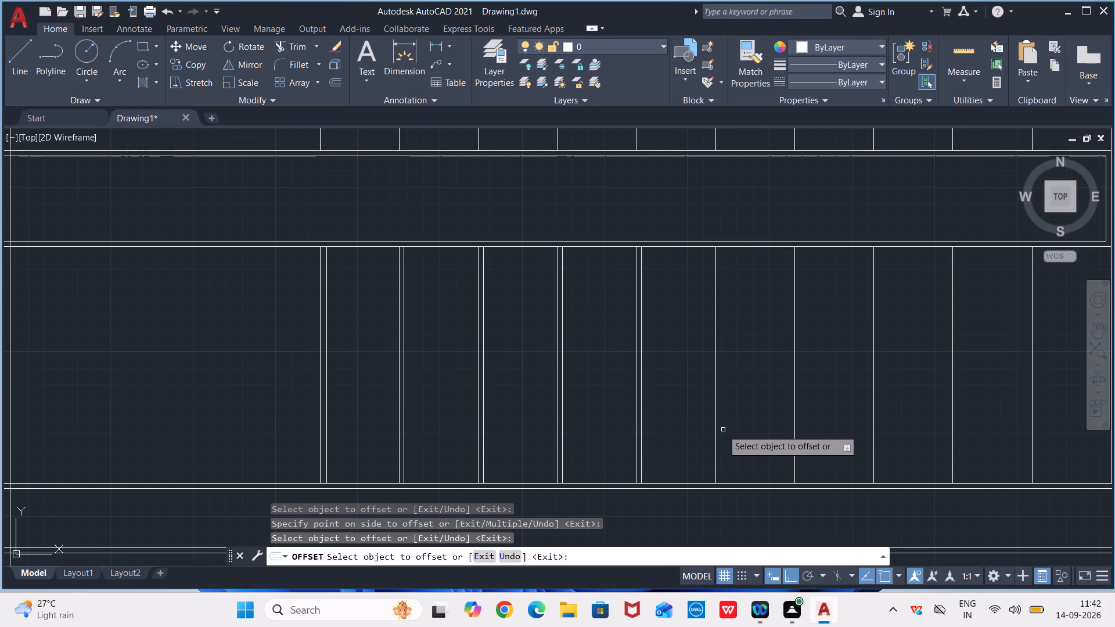
{"action": "left_click", "coordinate": [718, 433]}
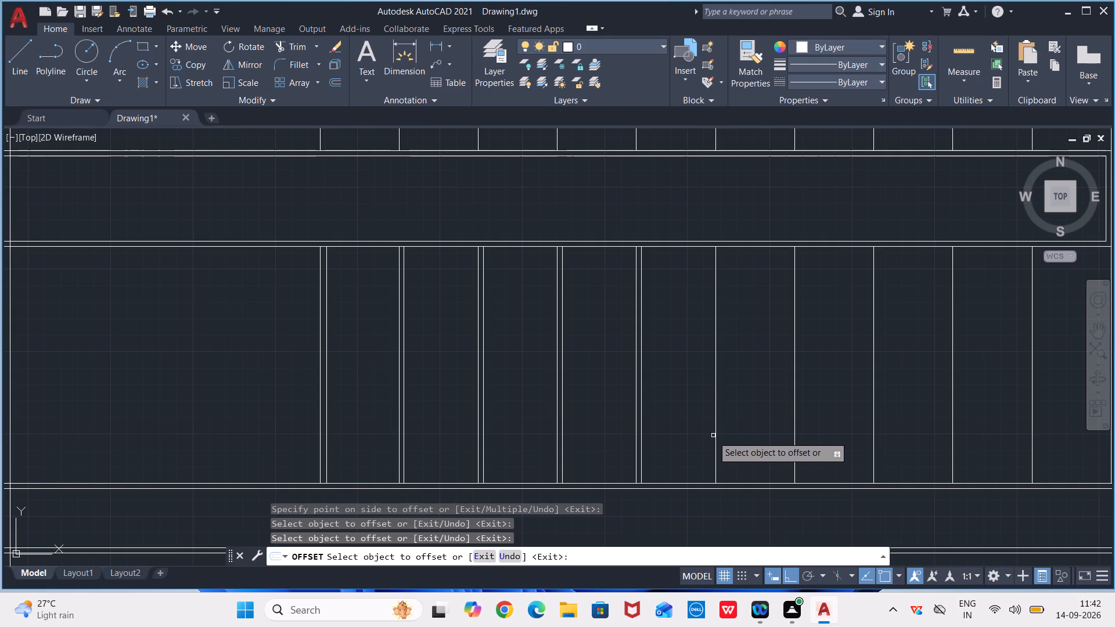
{"action": "left_click", "coordinate": [714, 435]}
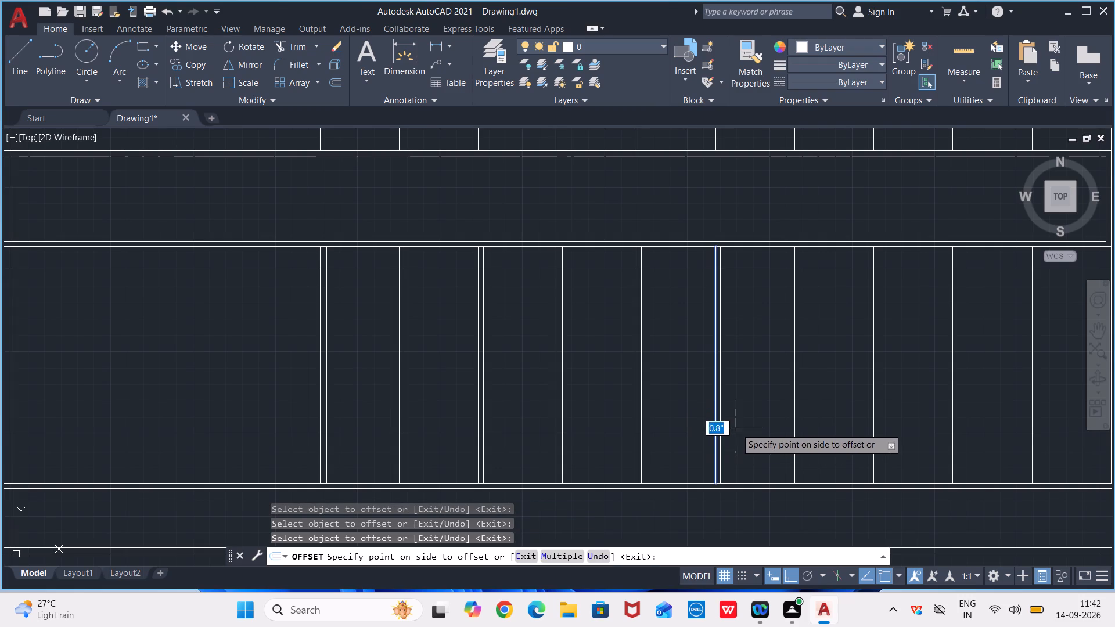
{"action": "left_click", "coordinate": [737, 427]}
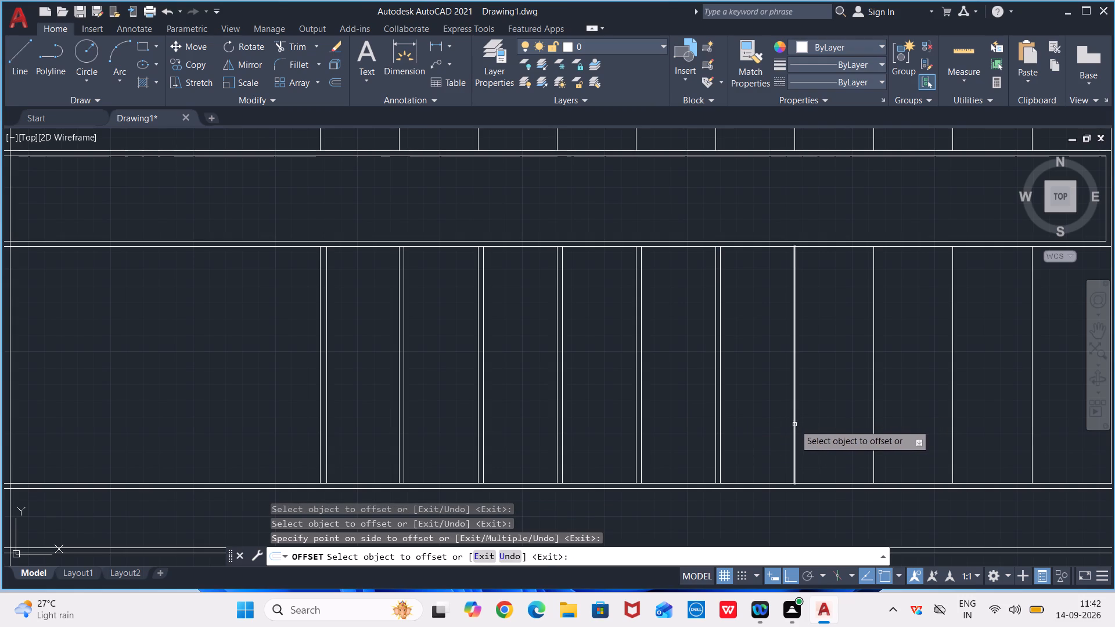
{"action": "left_click", "coordinate": [796, 424]}
{"action": "left_click_drag", "start_coordinate": [808, 423], "coordinate": [825, 431]}
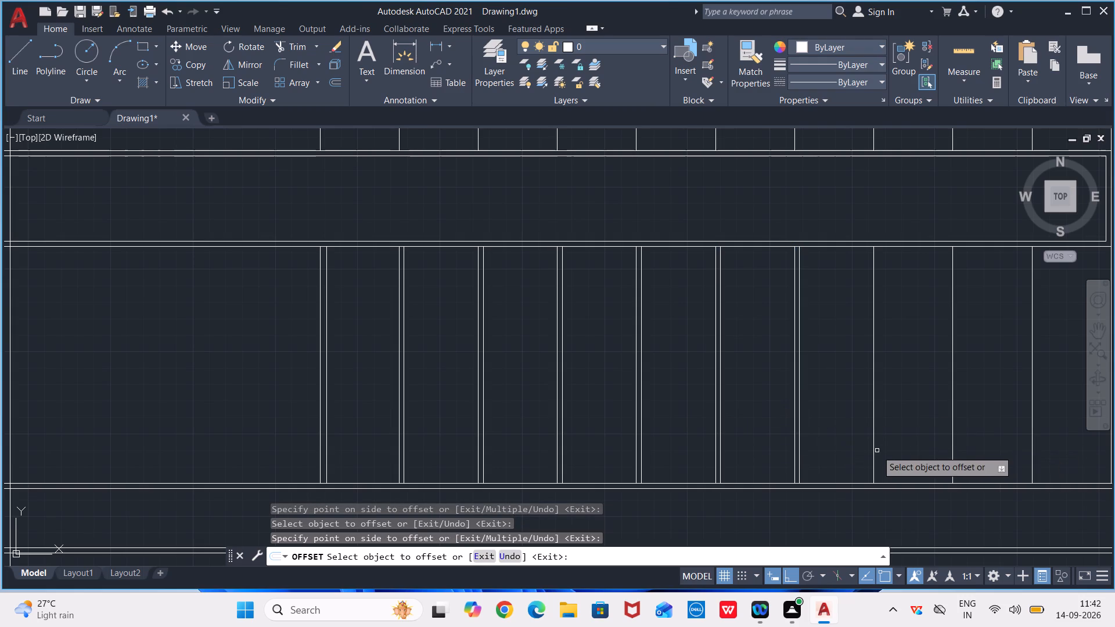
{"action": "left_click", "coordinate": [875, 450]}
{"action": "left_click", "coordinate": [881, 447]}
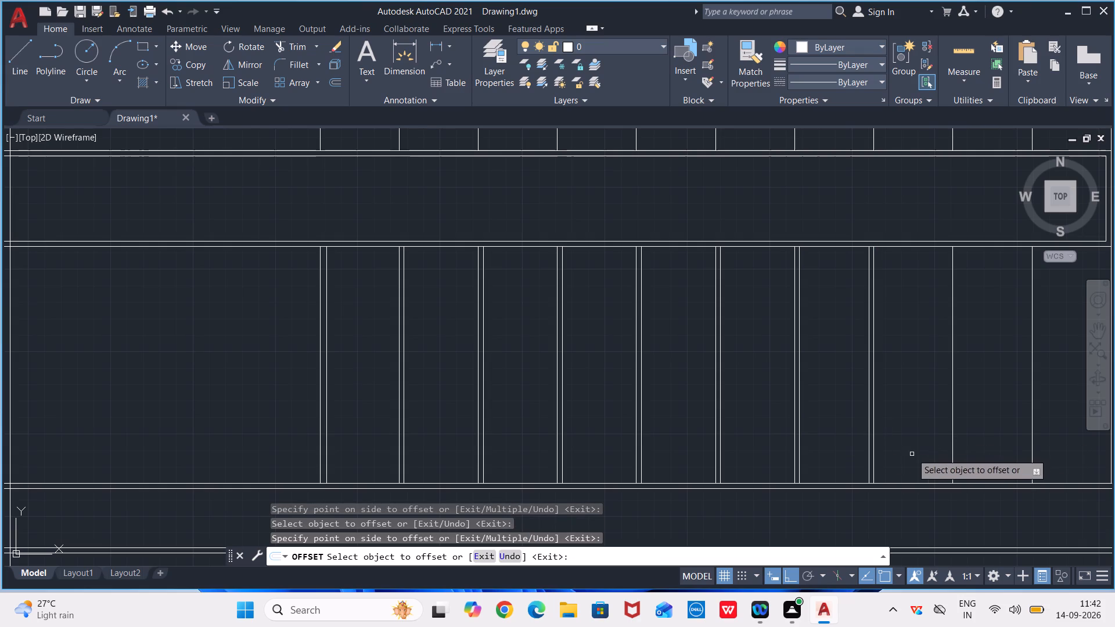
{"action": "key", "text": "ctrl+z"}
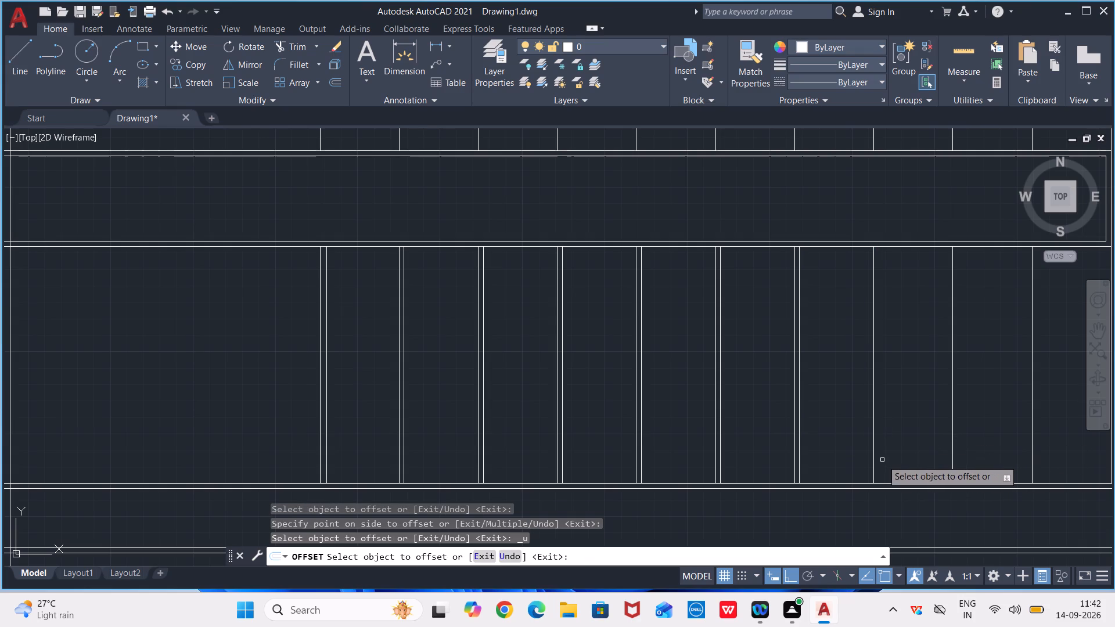
Offset the lower flight's remaining four step lines, from the eighth to the rightmost, 0.75" to the right.
{"action": "left_click", "coordinate": [874, 459]}
{"action": "left_click", "coordinate": [886, 454]}
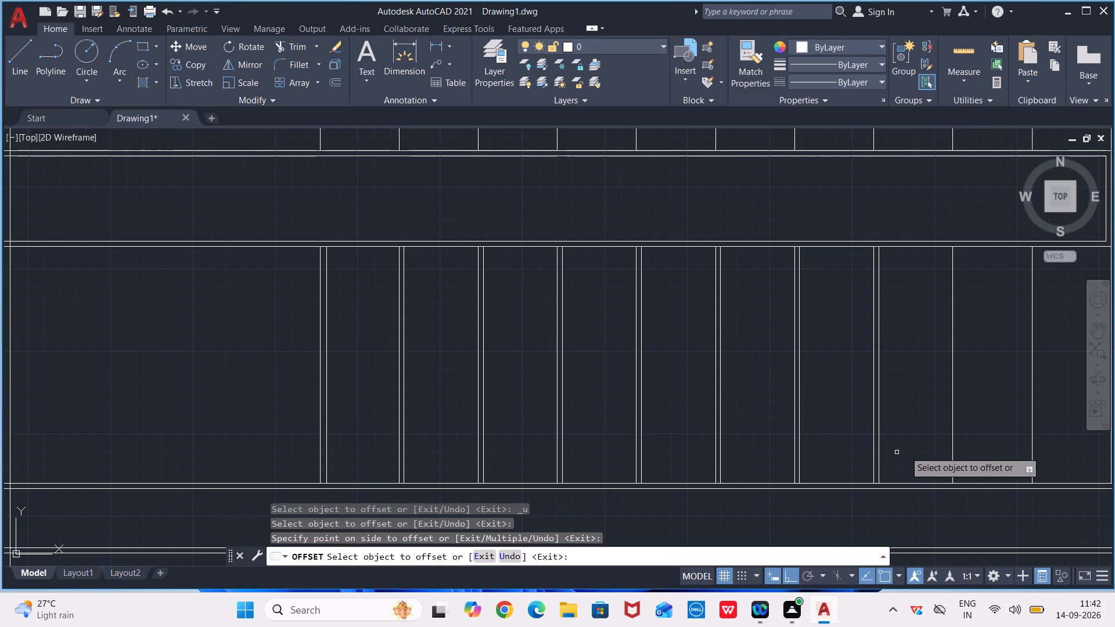
{"action": "left_click", "coordinate": [955, 435]}
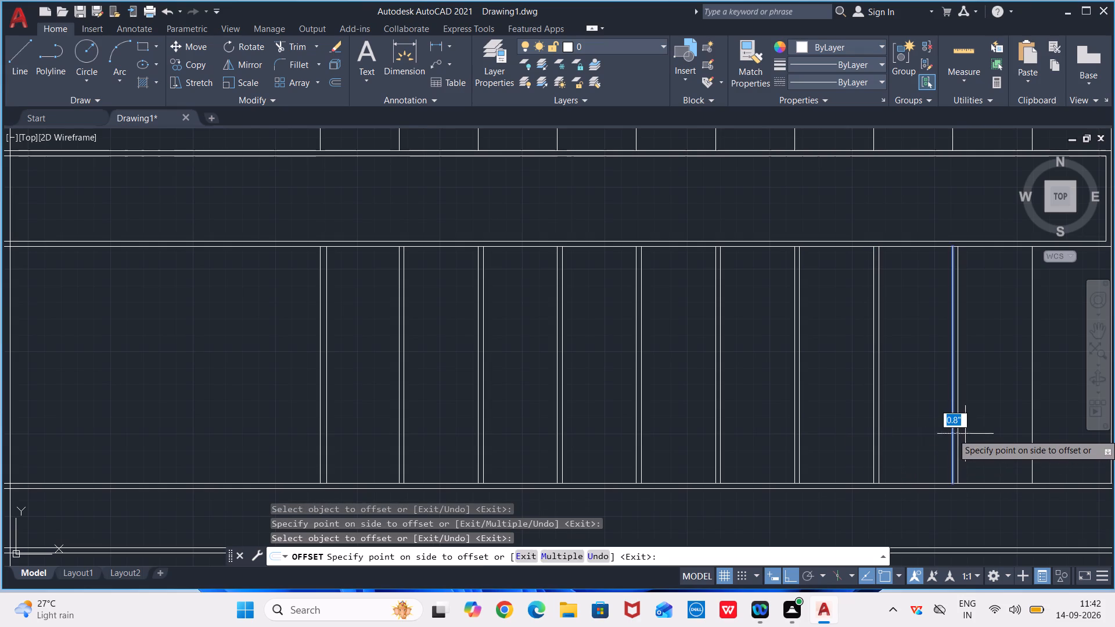
{"action": "left_click", "coordinate": [973, 432]}
{"action": "middle_click_drag", "start_coordinate": [967, 437], "coordinate": [759, 442]}
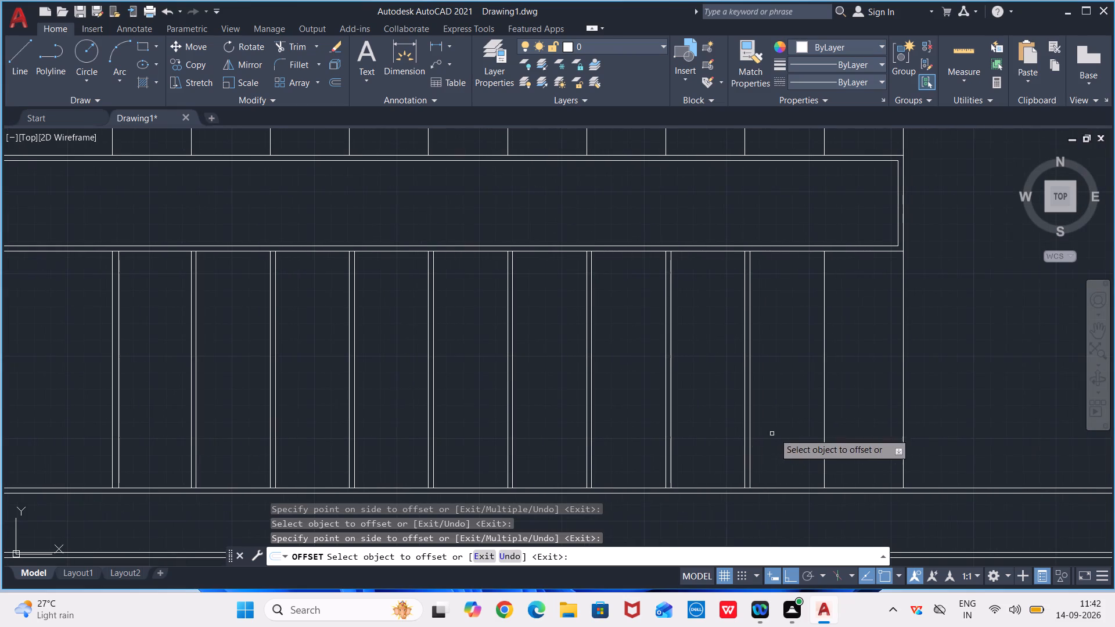
{"action": "left_click", "coordinate": [824, 437]}
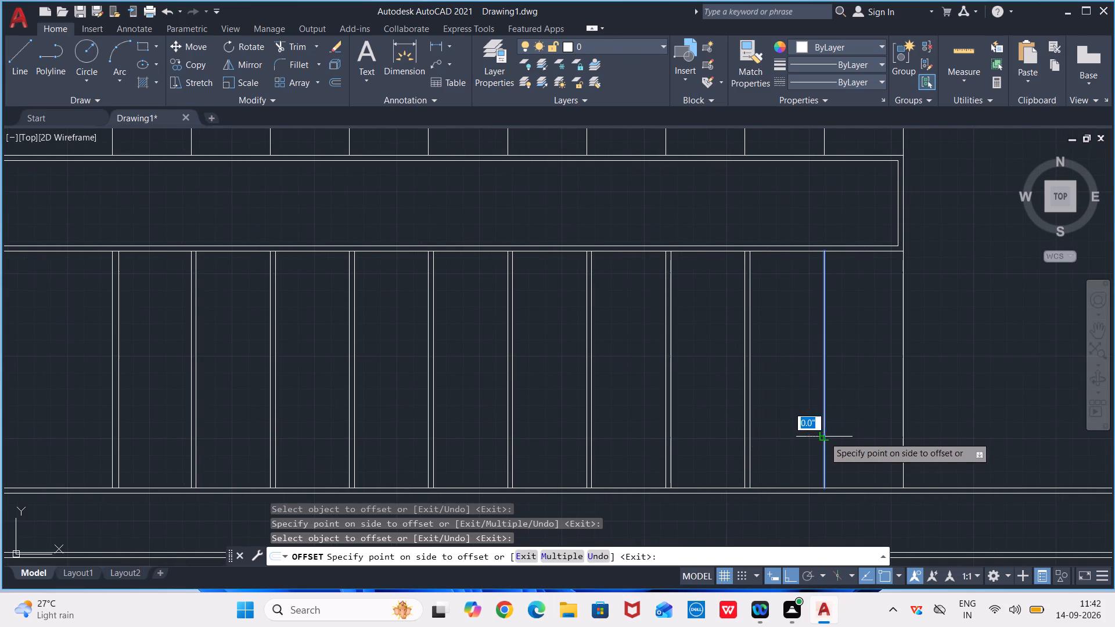
{"action": "left_click", "coordinate": [837, 433]}
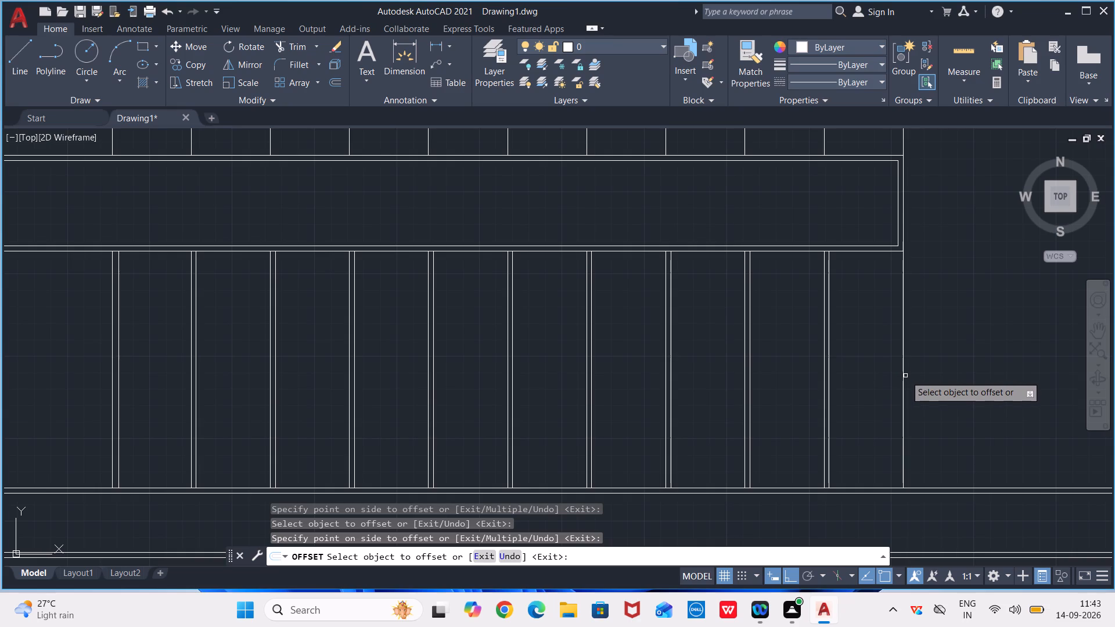
{"action": "left_click", "coordinate": [906, 377]}
{"action": "left_click", "coordinate": [904, 381]}
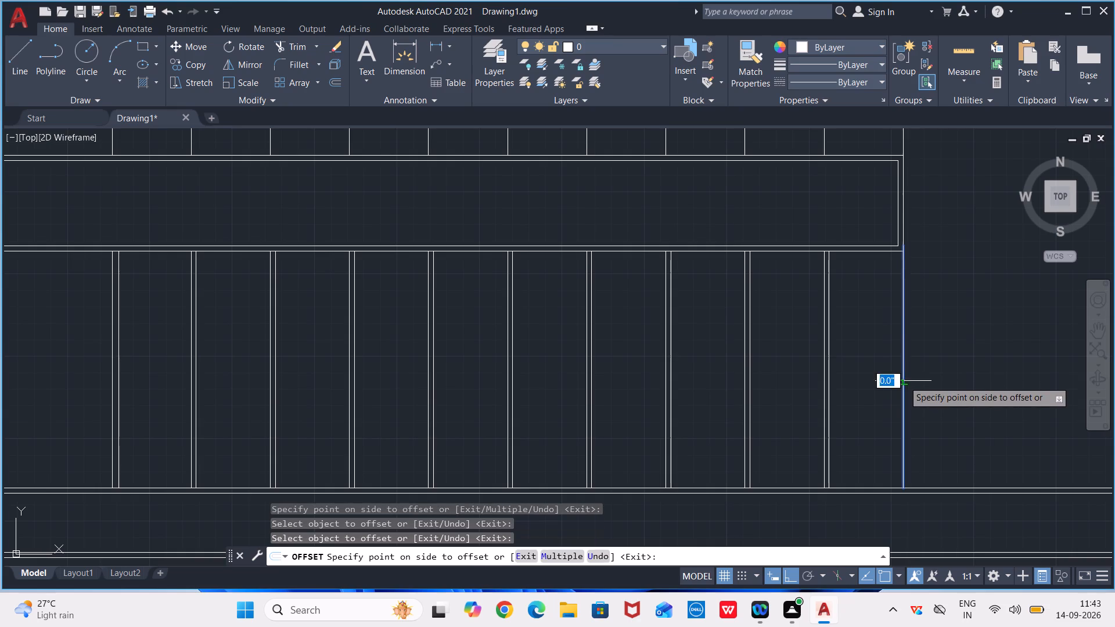
{"action": "left_click", "coordinate": [918, 384]}
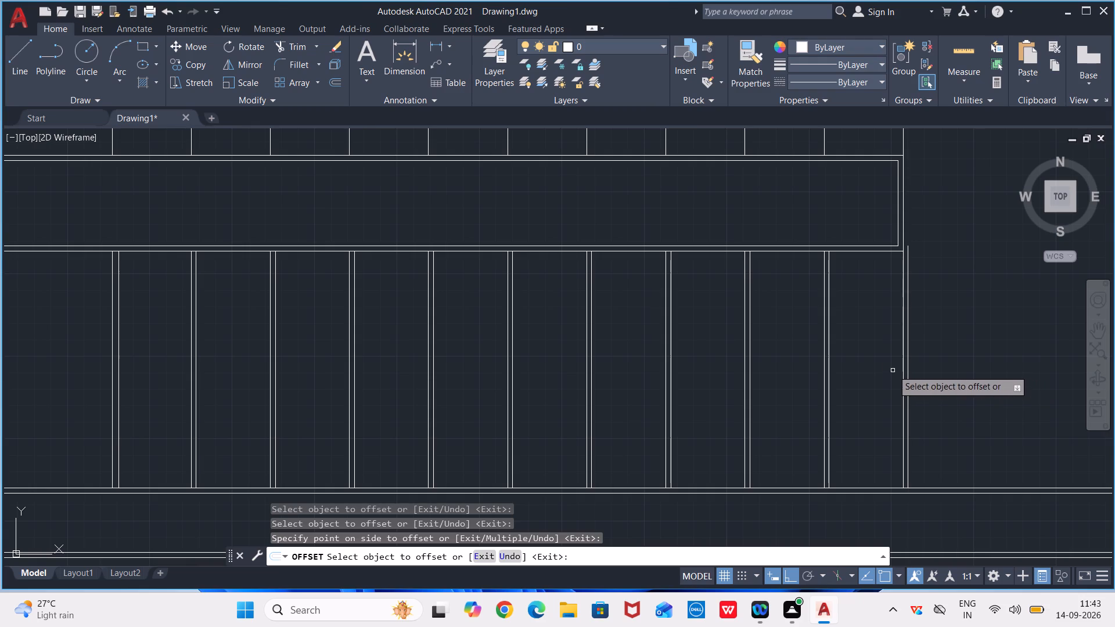
Offset the upper flight's five rightmost step lines 0.75" to the left.
{"action": "middle_click_drag", "start_coordinate": [893, 369], "coordinate": [813, 549]}
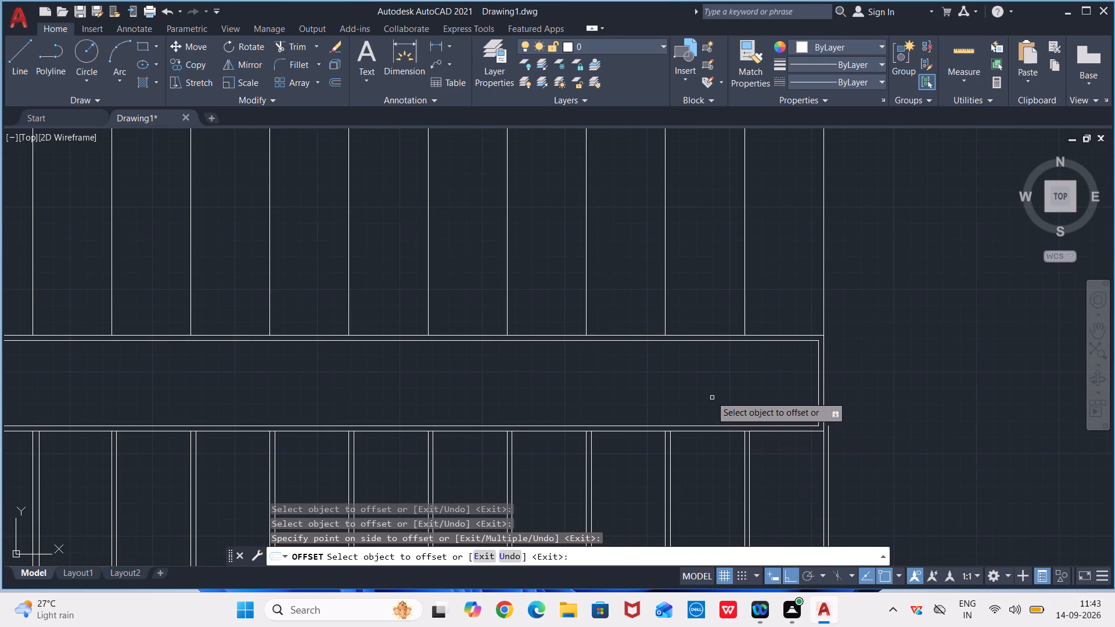
{"action": "left_click", "coordinate": [823, 268]}
{"action": "left_click", "coordinate": [805, 275]}
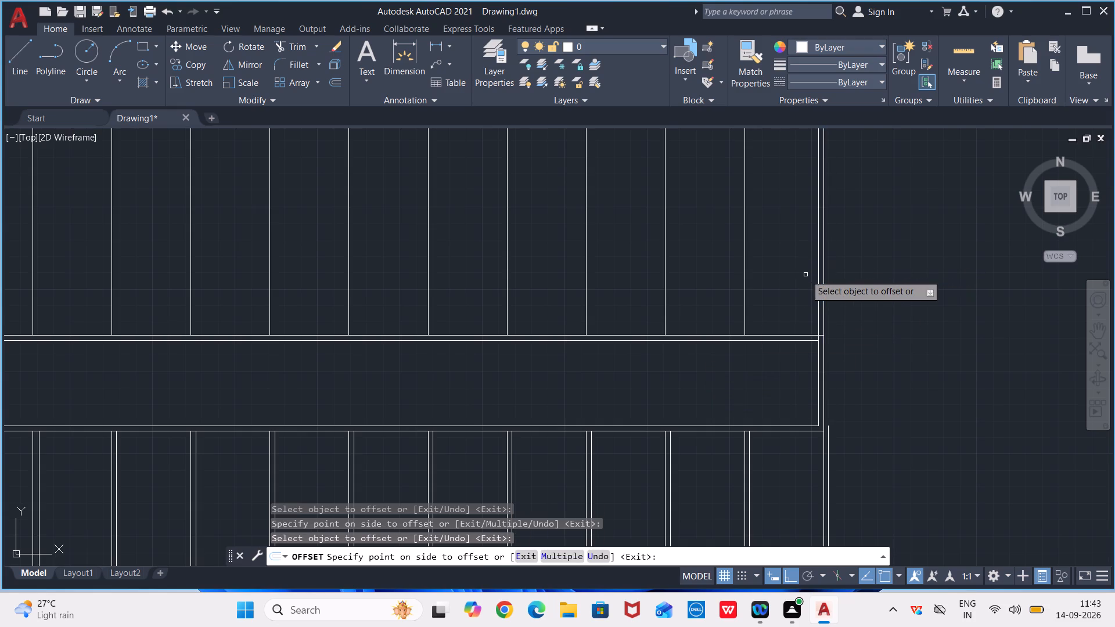
{"action": "left_click", "coordinate": [744, 272]}
{"action": "left_click", "coordinate": [713, 278]}
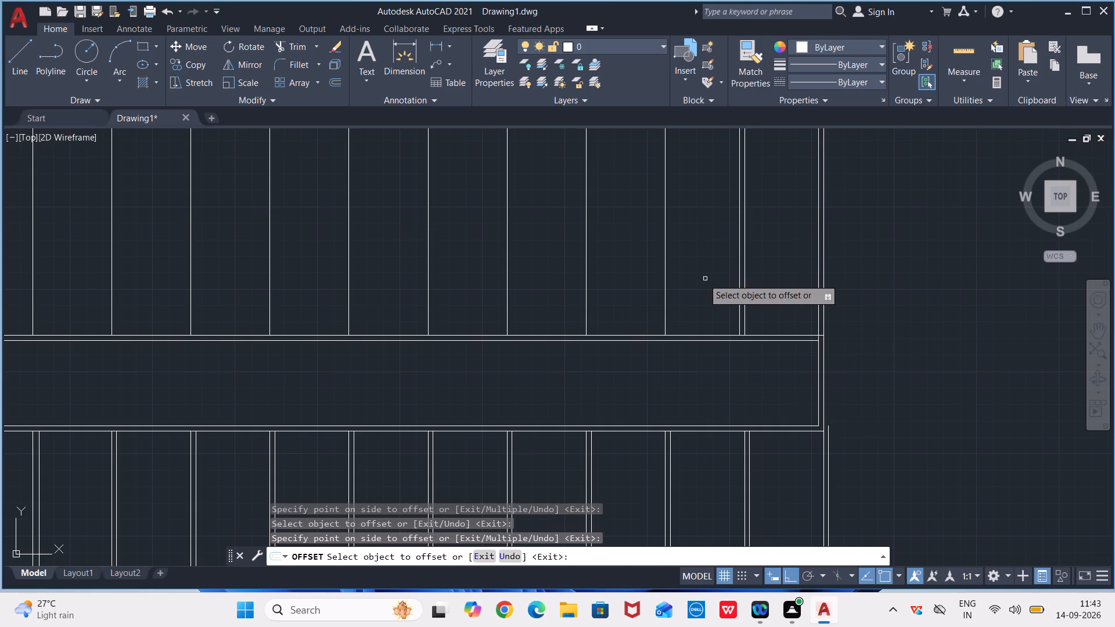
{"action": "left_click", "coordinate": [664, 276]}
{"action": "left_click_drag", "start_coordinate": [659, 278], "coordinate": [654, 281]}
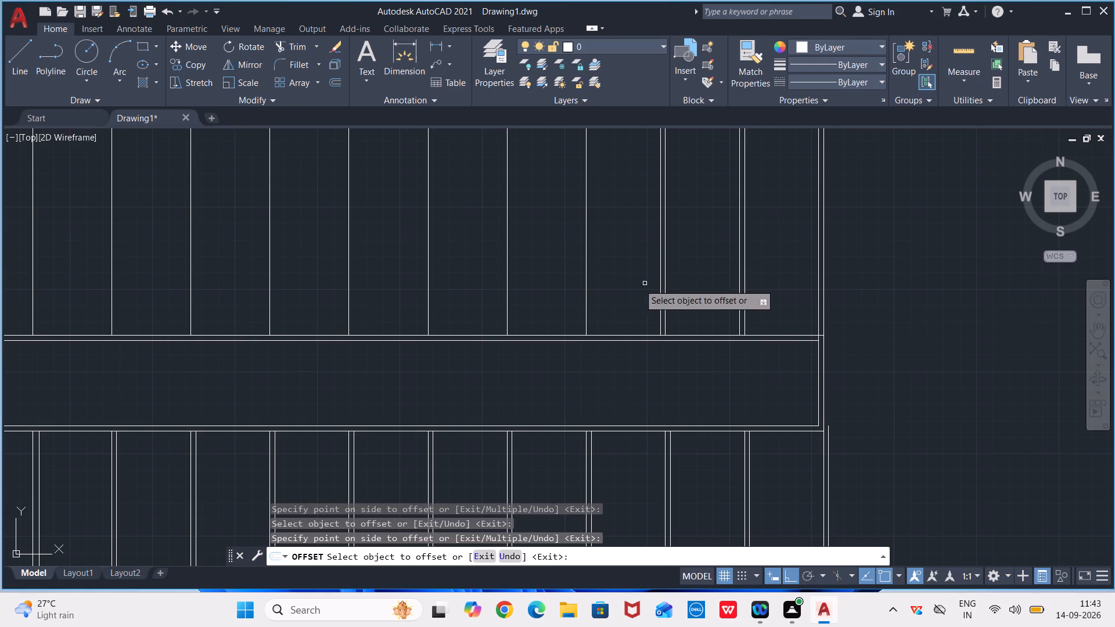
{"action": "left_click", "coordinate": [585, 273]}
{"action": "left_click", "coordinate": [574, 276]}
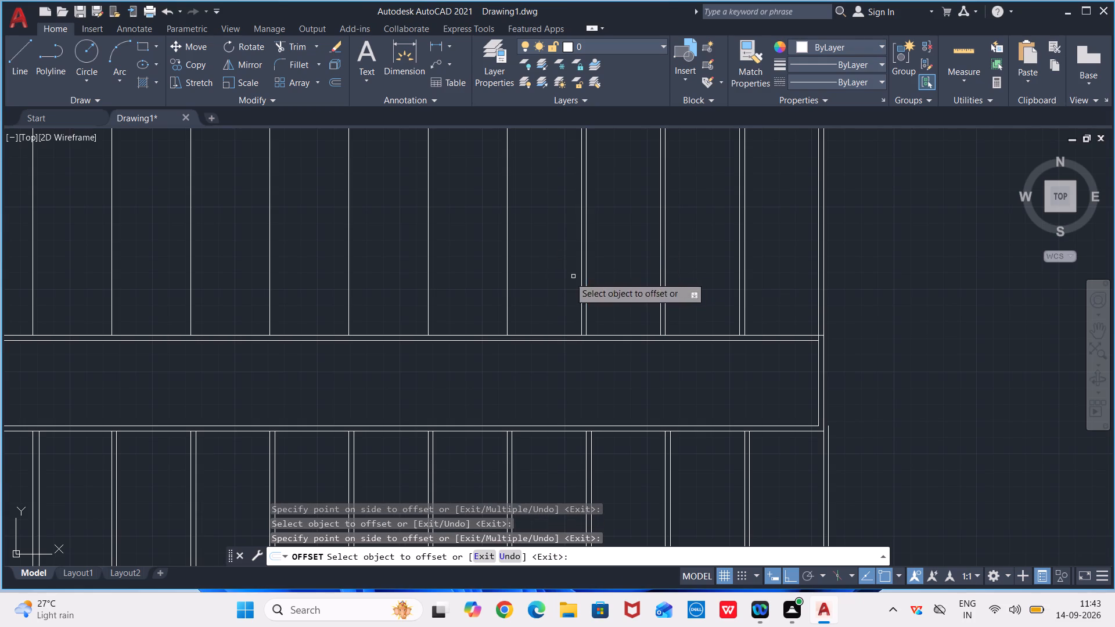
{"action": "left_click", "coordinate": [506, 277]}
{"action": "left_click", "coordinate": [491, 277]}
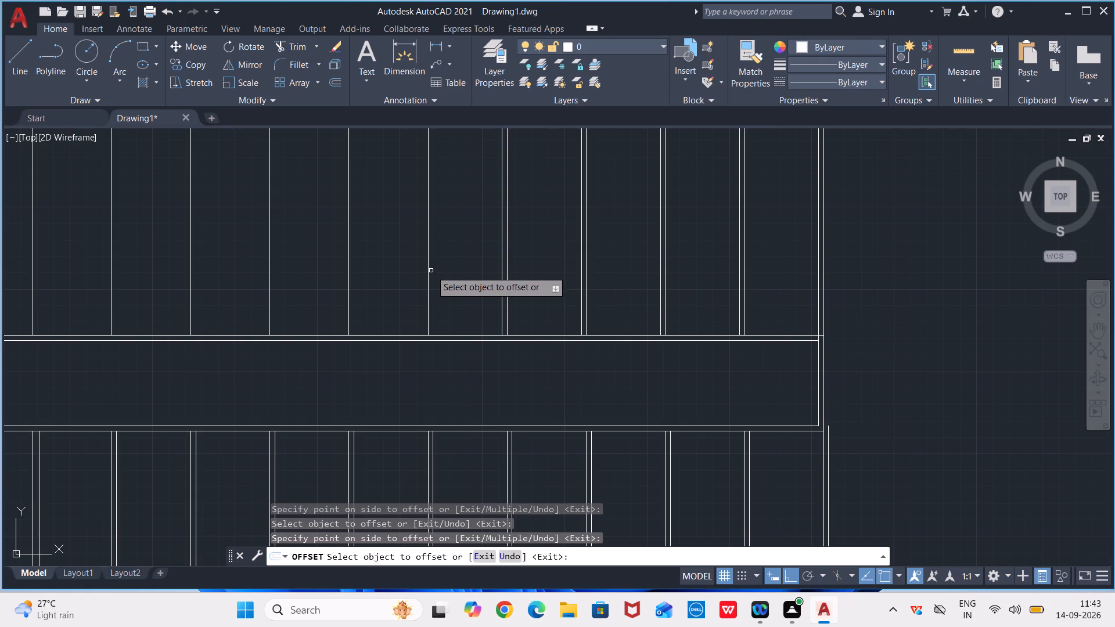
Offset the upper flight's remaining six step lines 0.75" to the left, through the leftmost one, and end the Offset command.
{"action": "left_click", "coordinate": [428, 271]}
{"action": "left_click", "coordinate": [409, 271]}
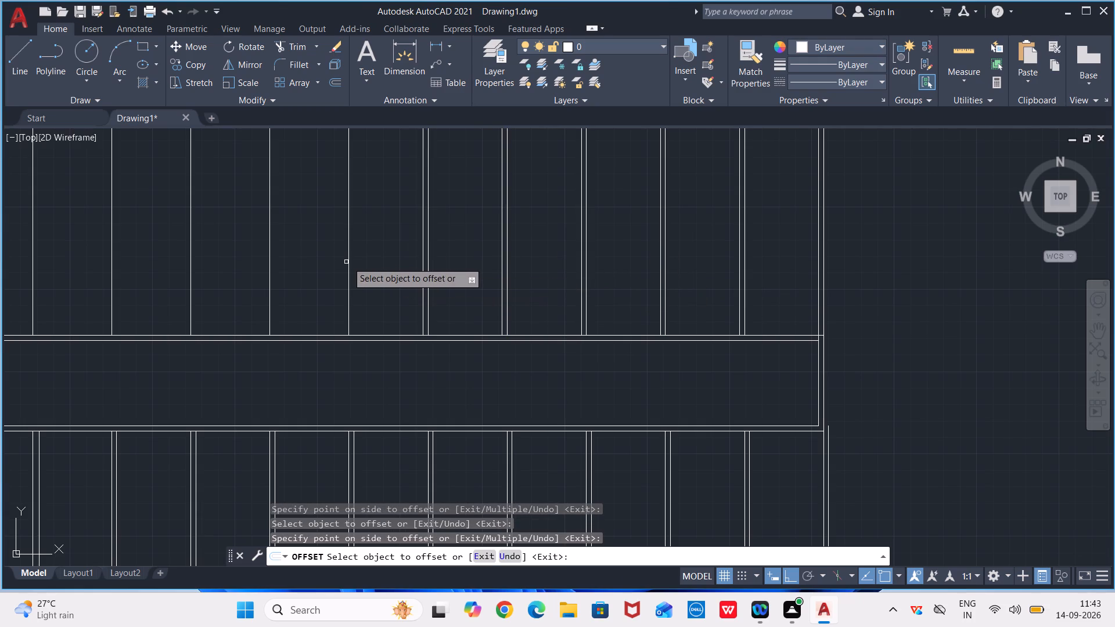
{"action": "left_click", "coordinate": [348, 261]}
{"action": "left_click", "coordinate": [341, 266]}
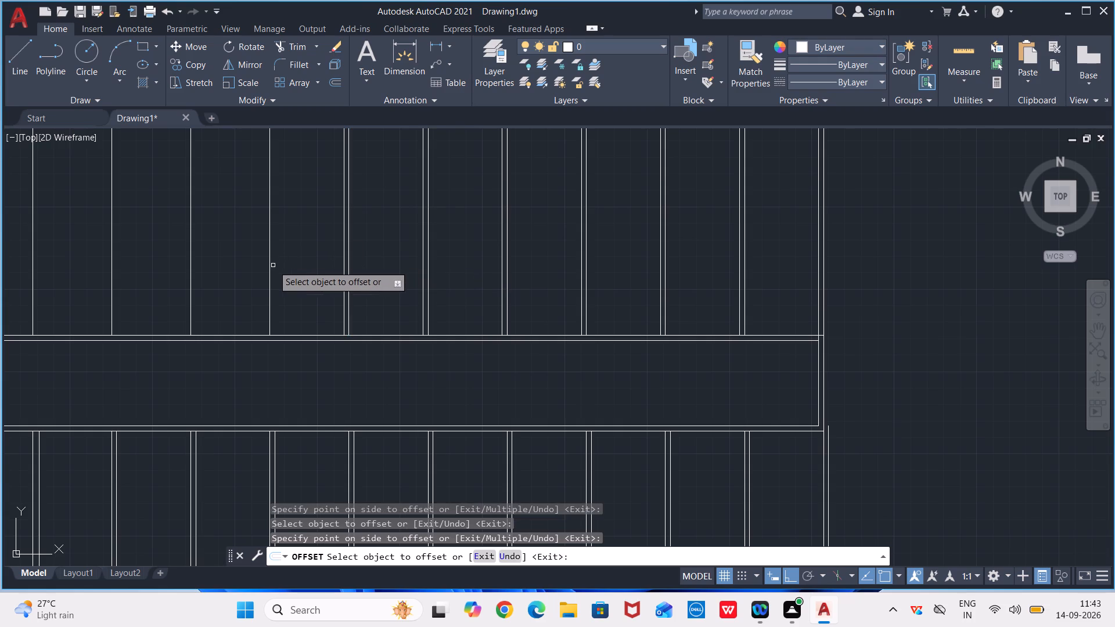
{"action": "left_click", "coordinate": [271, 268]}
{"action": "left_click", "coordinate": [246, 272]}
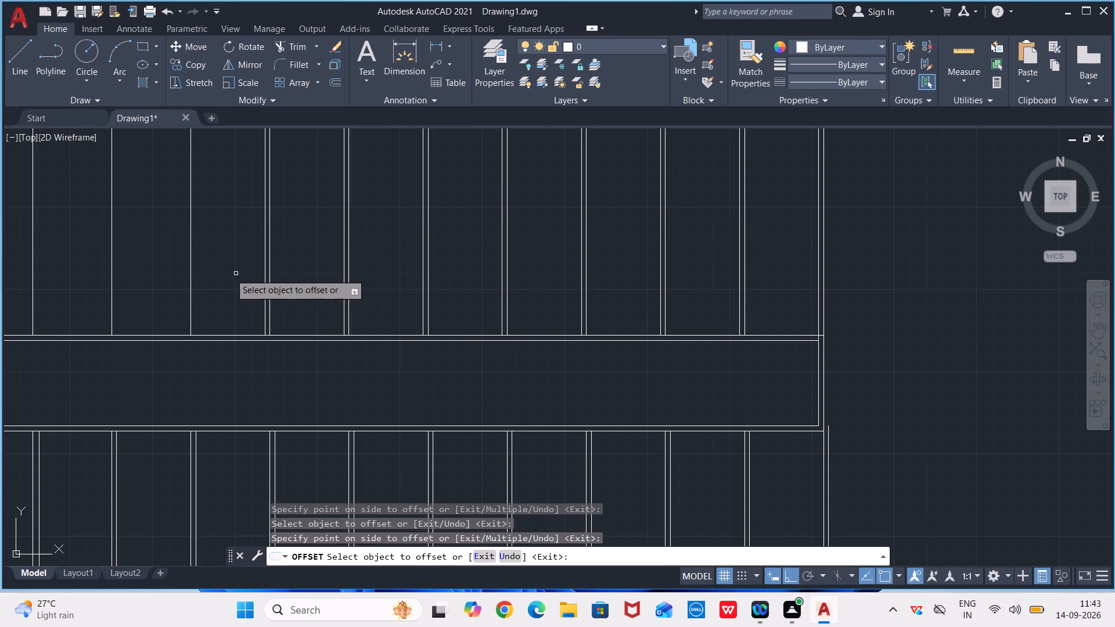
{"action": "left_click", "coordinate": [190, 271]}
{"action": "left_click", "coordinate": [176, 272]}
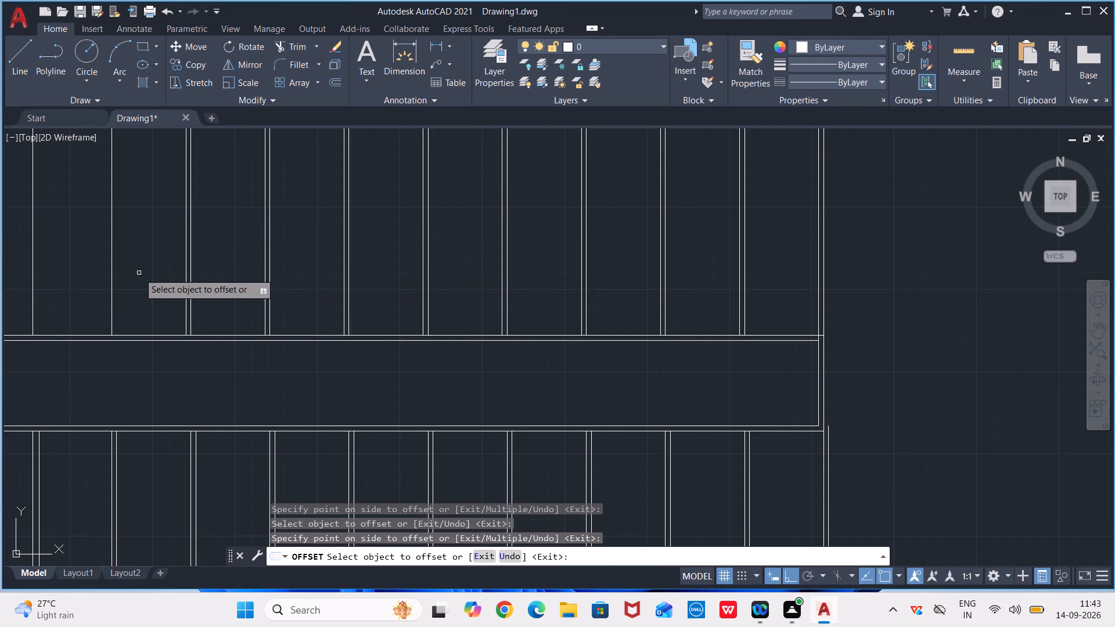
{"action": "left_click", "coordinate": [111, 275]}
{"action": "left_click", "coordinate": [85, 276]}
{"action": "middle_click_drag", "start_coordinate": [110, 268], "coordinate": [116, 271]}
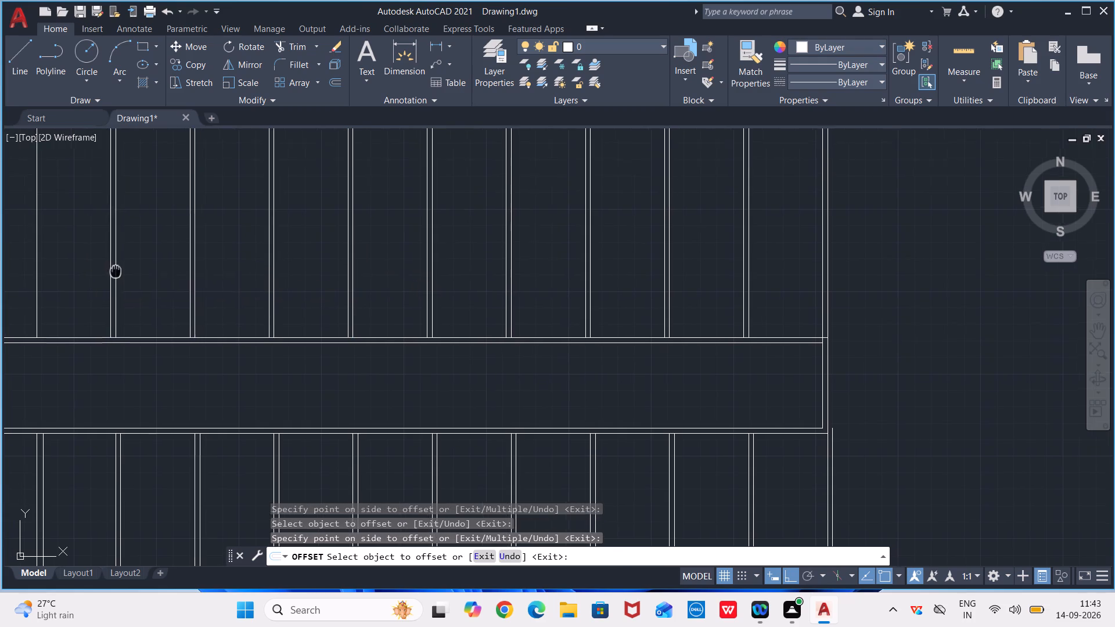
{"action": "middle_click_drag", "start_coordinate": [116, 271], "coordinate": [376, 343]}
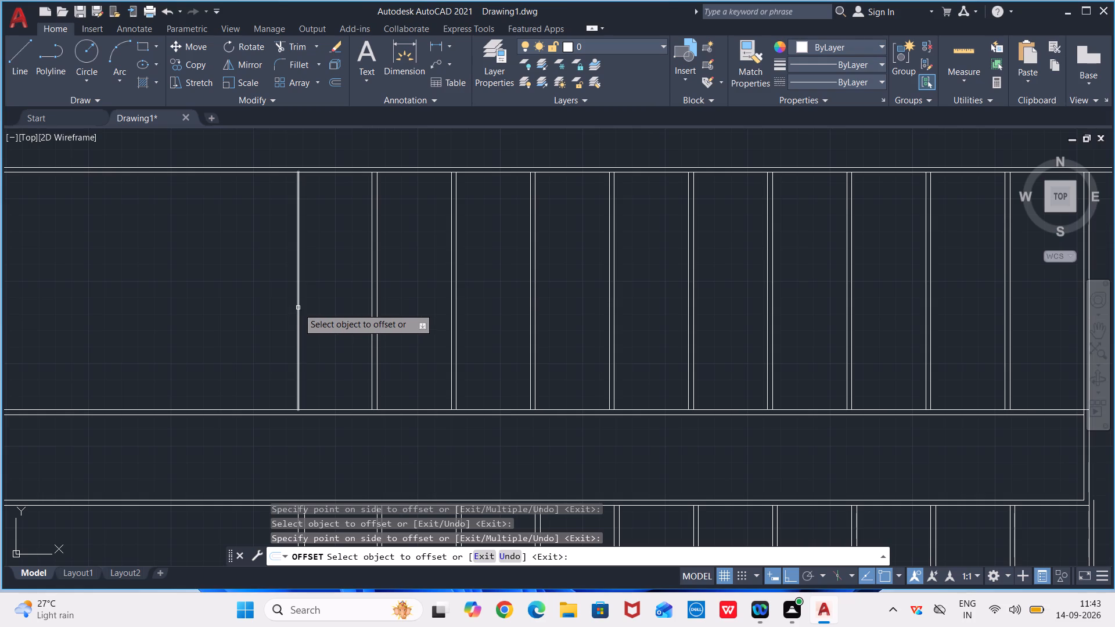
{"action": "left_click", "coordinate": [300, 308]}
{"action": "left_click", "coordinate": [282, 315]}
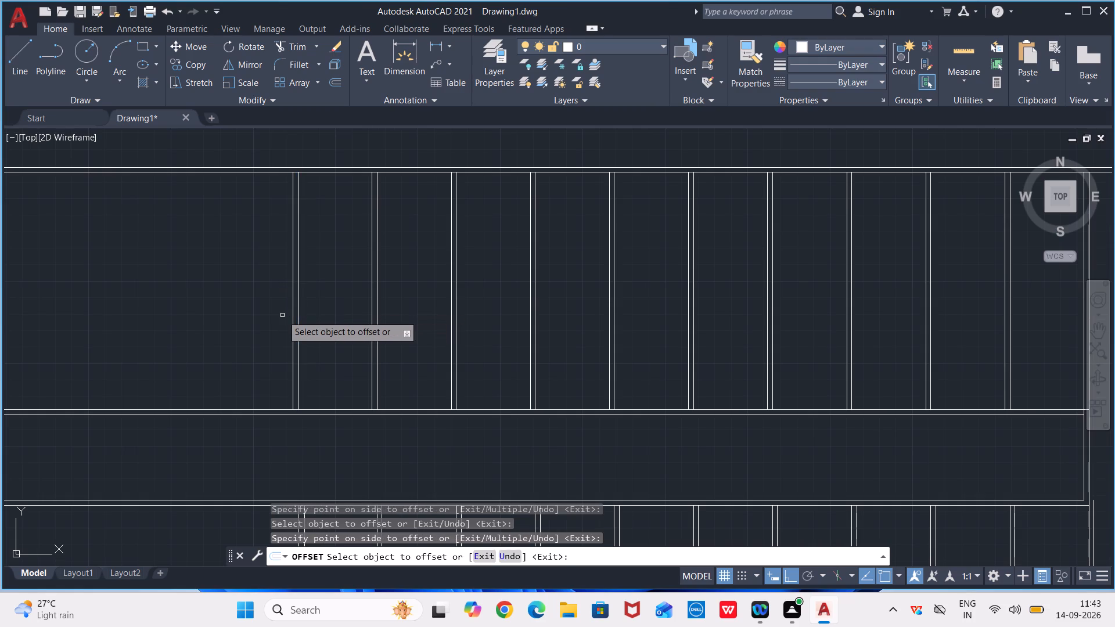
{"action": "key", "text": "Escape"}
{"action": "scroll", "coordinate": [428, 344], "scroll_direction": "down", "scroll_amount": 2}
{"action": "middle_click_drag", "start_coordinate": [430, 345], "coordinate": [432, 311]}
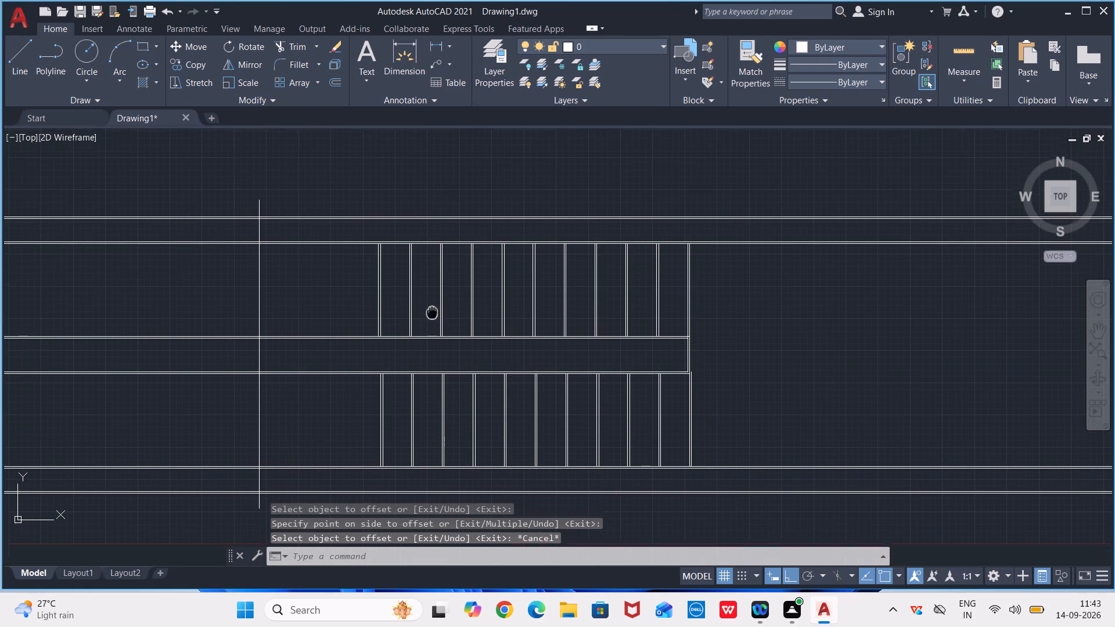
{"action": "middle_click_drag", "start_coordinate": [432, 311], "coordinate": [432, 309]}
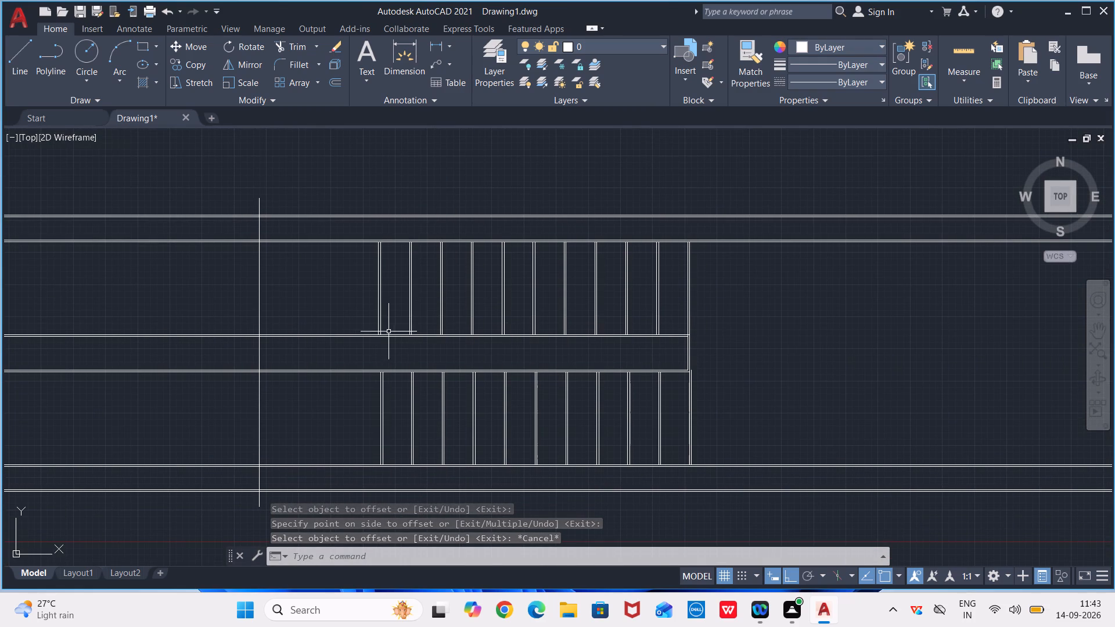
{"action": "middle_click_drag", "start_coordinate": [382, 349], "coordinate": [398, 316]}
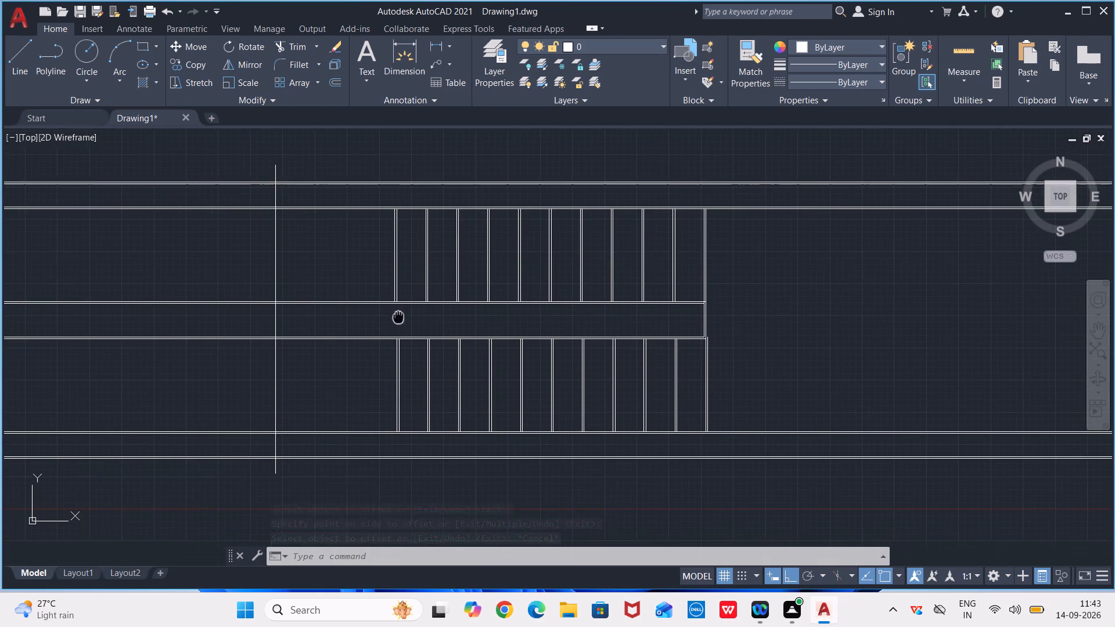
Load the HIDDEN2 linetype from acad.lin into the drawing.
{"action": "scroll", "coordinate": [414, 343], "scroll_direction": "up", "scroll_amount": 2}
{"action": "scroll", "coordinate": [402, 377], "scroll_direction": "down", "scroll_amount": 1}
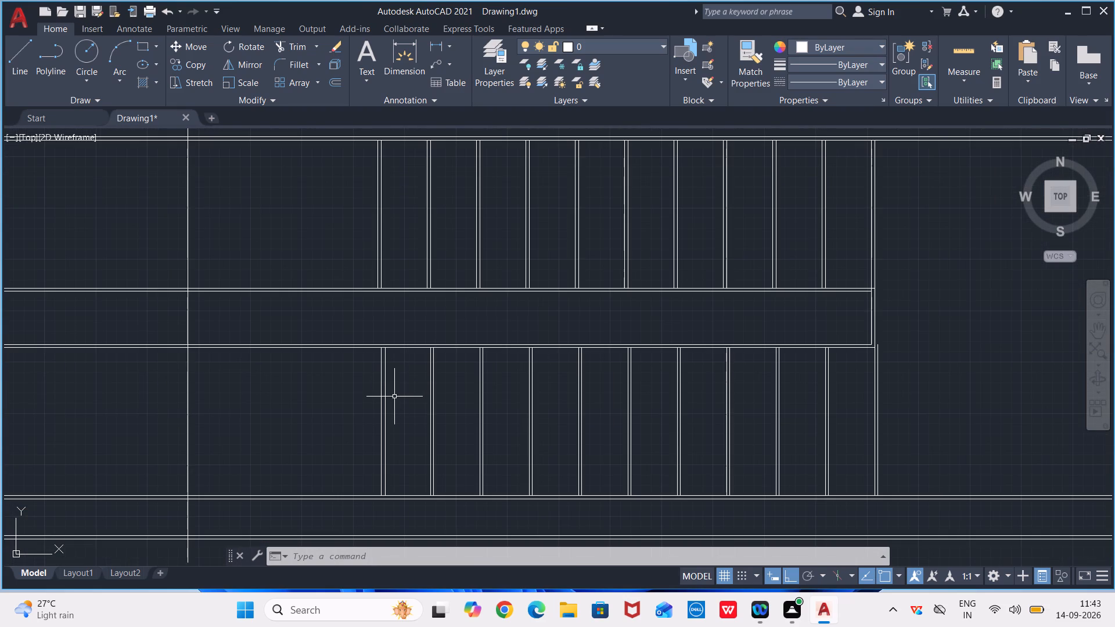
{"action": "scroll", "coordinate": [394, 397], "scroll_direction": "up", "scroll_amount": 1}
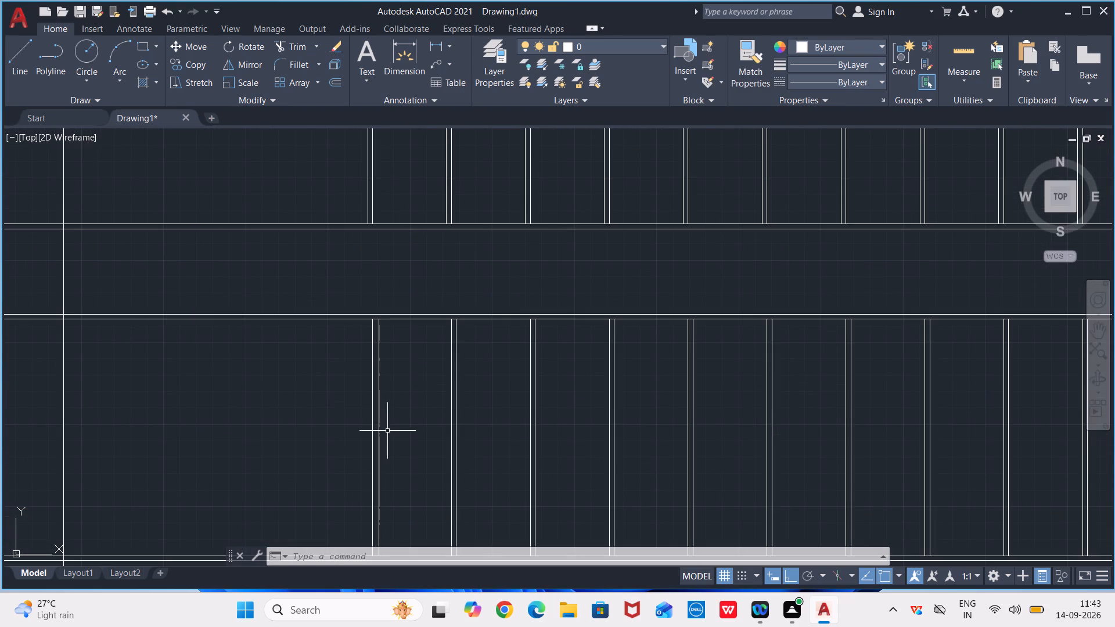
{"action": "left_click", "coordinate": [882, 80]}
{"action": "left_click", "coordinate": [827, 153]}
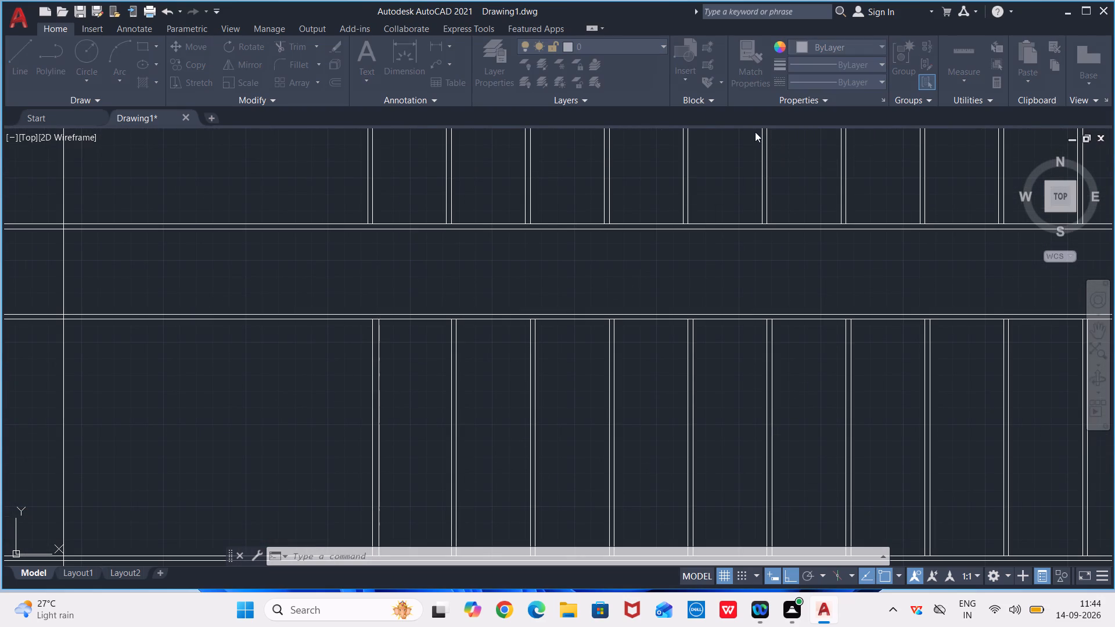
{"action": "left_click", "coordinate": [692, 181]}
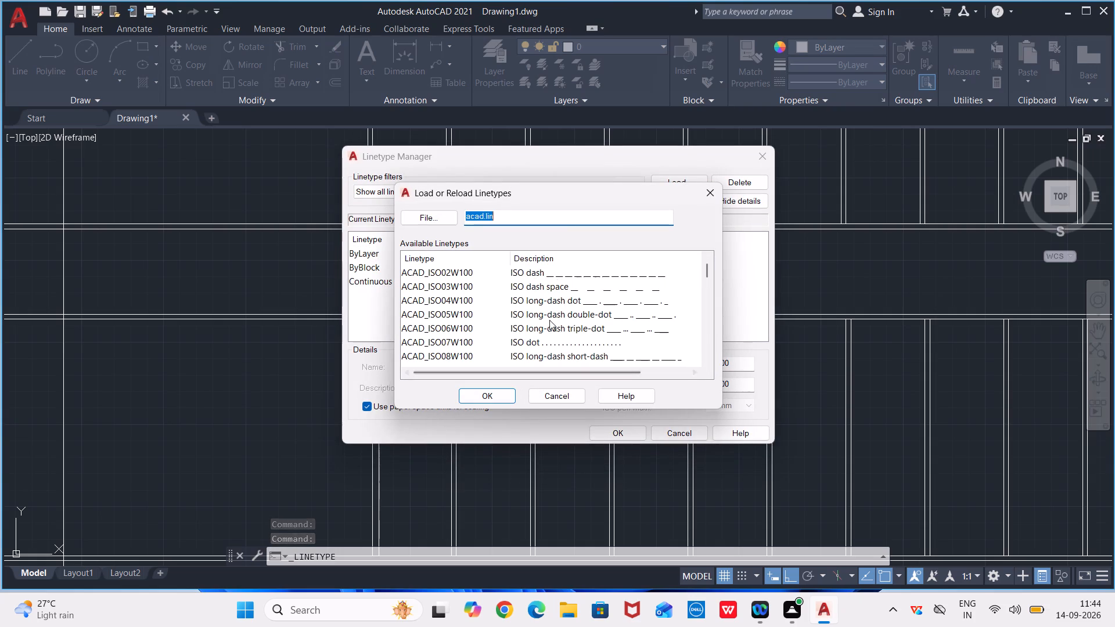
{"action": "scroll", "coordinate": [538, 318], "scroll_direction": "down", "scroll_amount": 5}
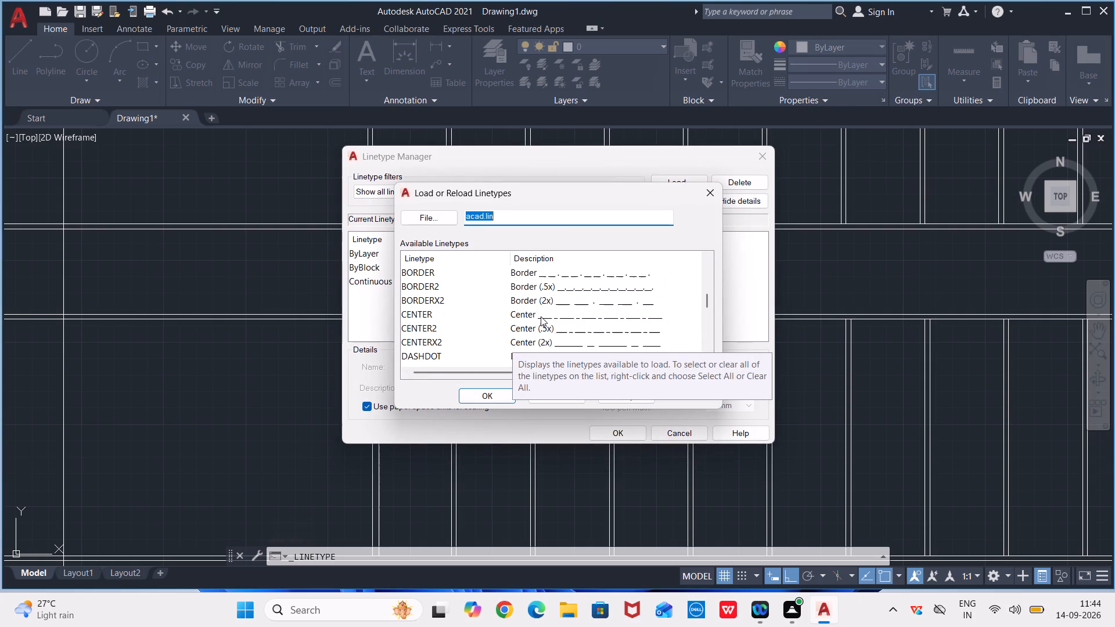
{"action": "scroll", "coordinate": [573, 308], "scroll_direction": "down", "scroll_amount": 6}
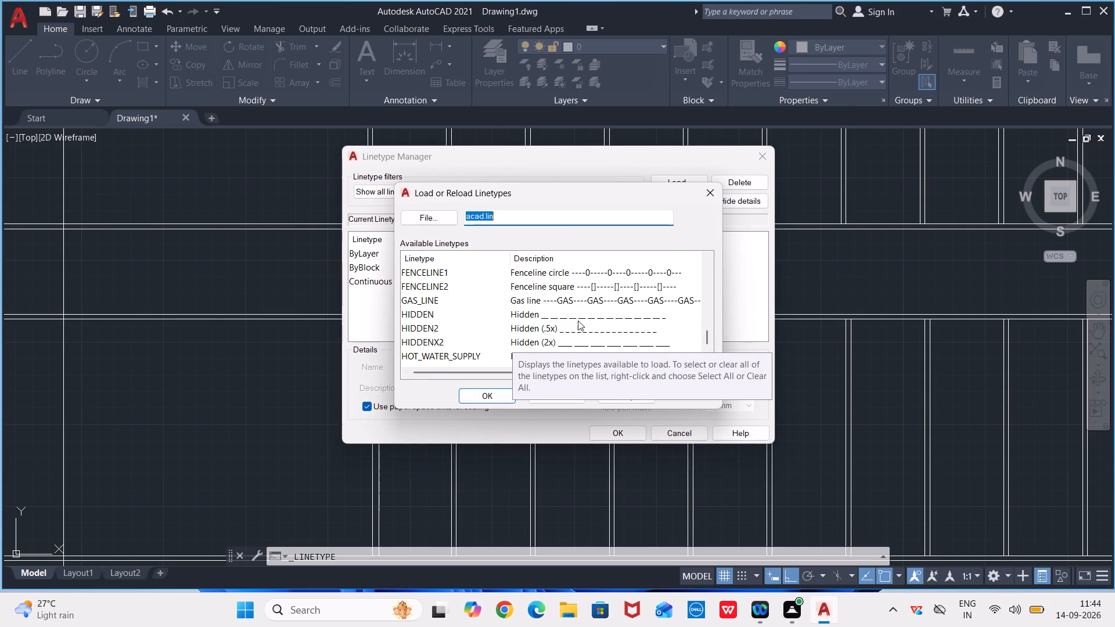
{"action": "middle_click_drag", "start_coordinate": [585, 319], "coordinate": [586, 274]}
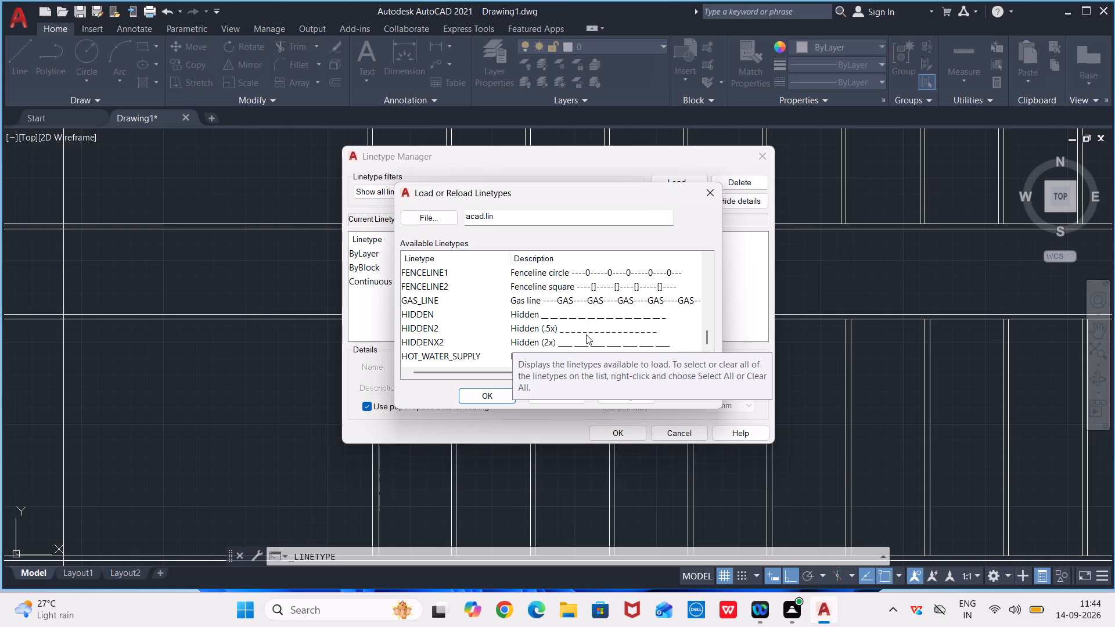
{"action": "left_click", "coordinate": [586, 331]}
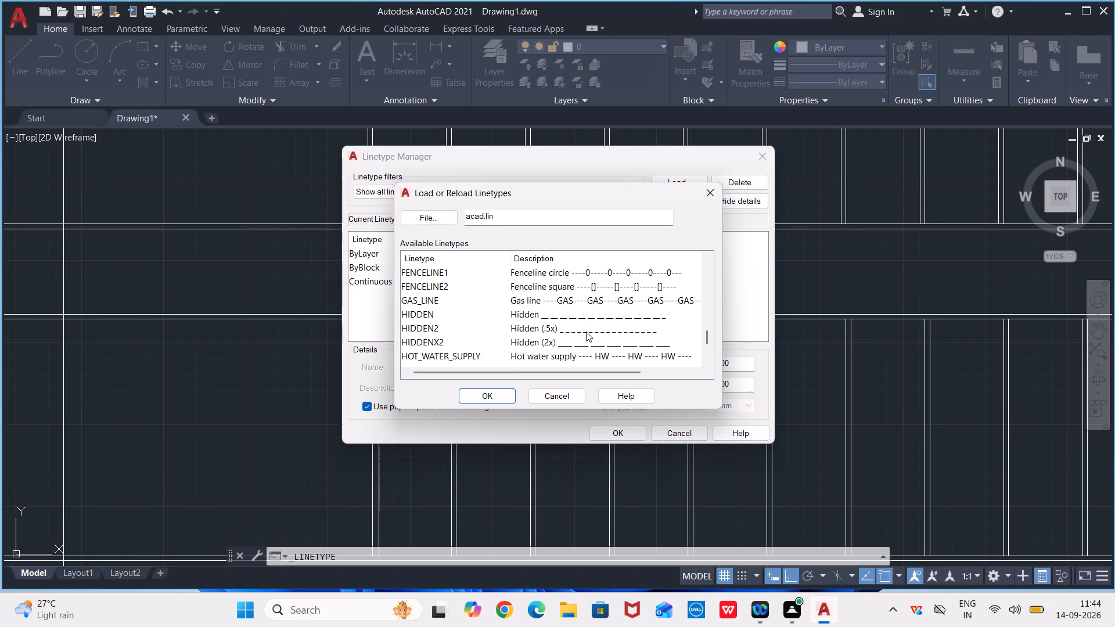
{"action": "left_click", "coordinate": [484, 395]}
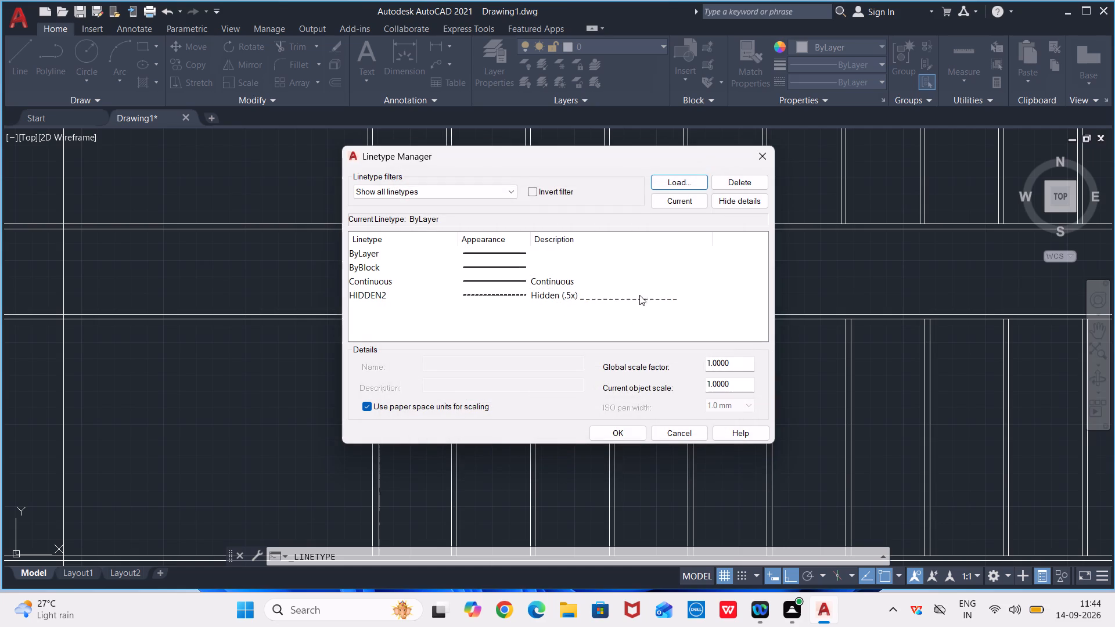
{"action": "left_click", "coordinate": [679, 201]}
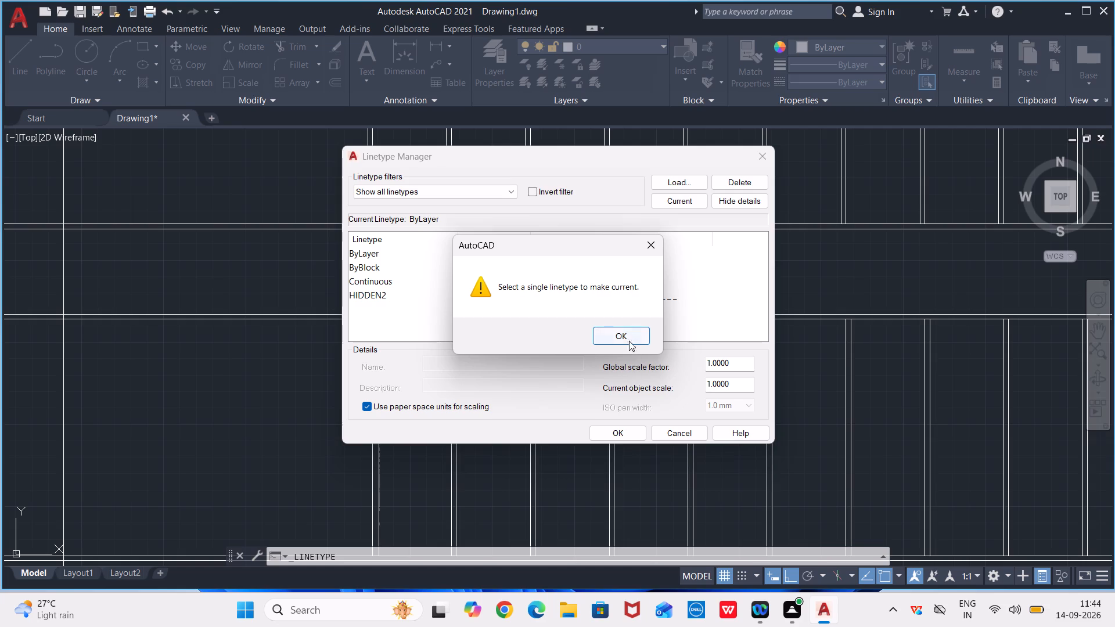
{"action": "left_click", "coordinate": [627, 333]}
{"action": "left_click", "coordinate": [537, 294]}
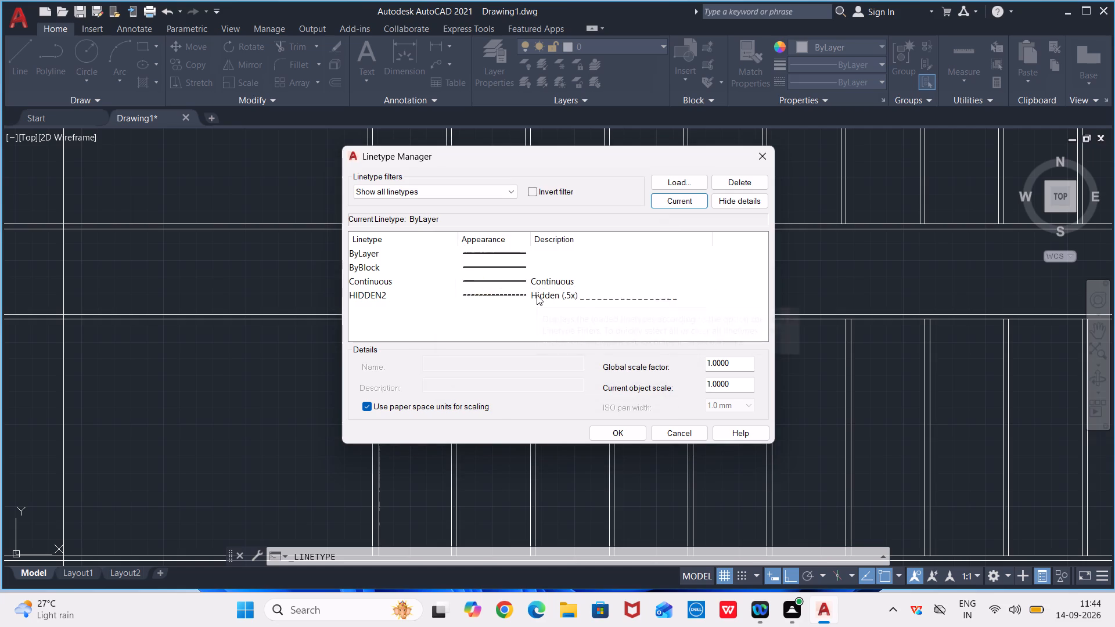
{"action": "left_click", "coordinate": [617, 433]}
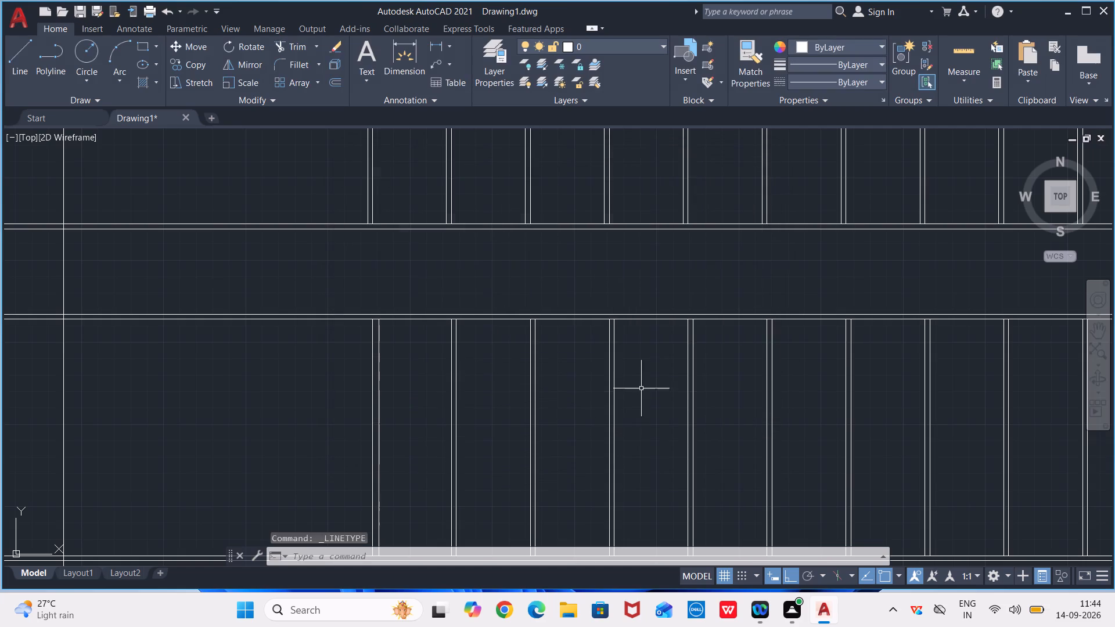
Make HIDDEN2 the current linetype.
{"action": "left_click", "coordinate": [873, 77]}
{"action": "left_click", "coordinate": [821, 152]}
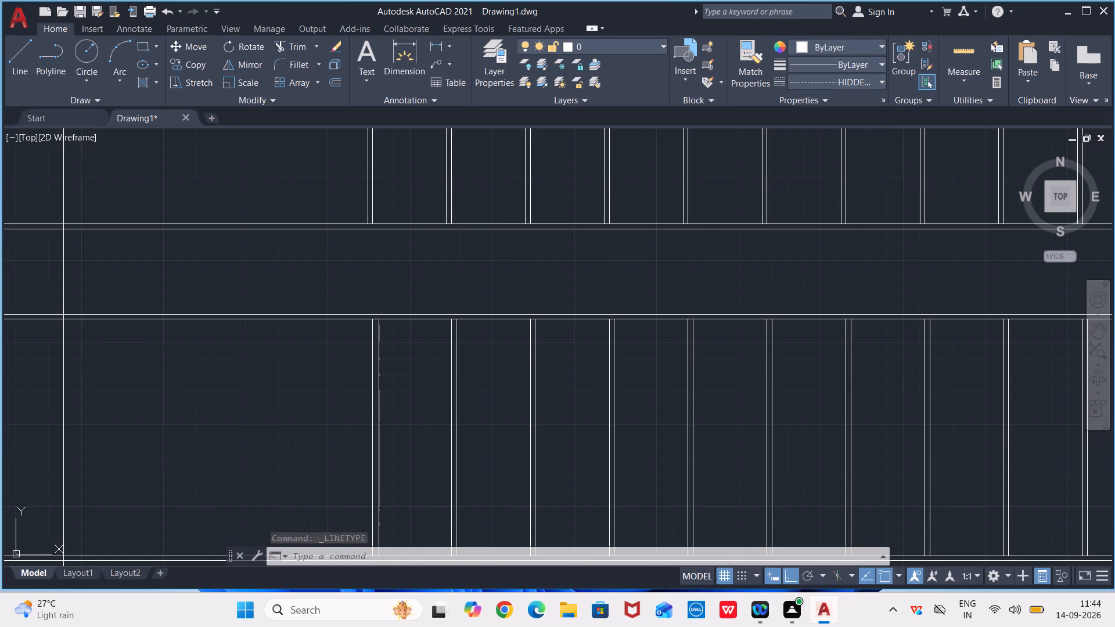
Change the linetype of the right-hand line in the lower flight's leftmost step pair to HIDDEN2.
{"action": "double_click", "coordinate": [379, 450]}
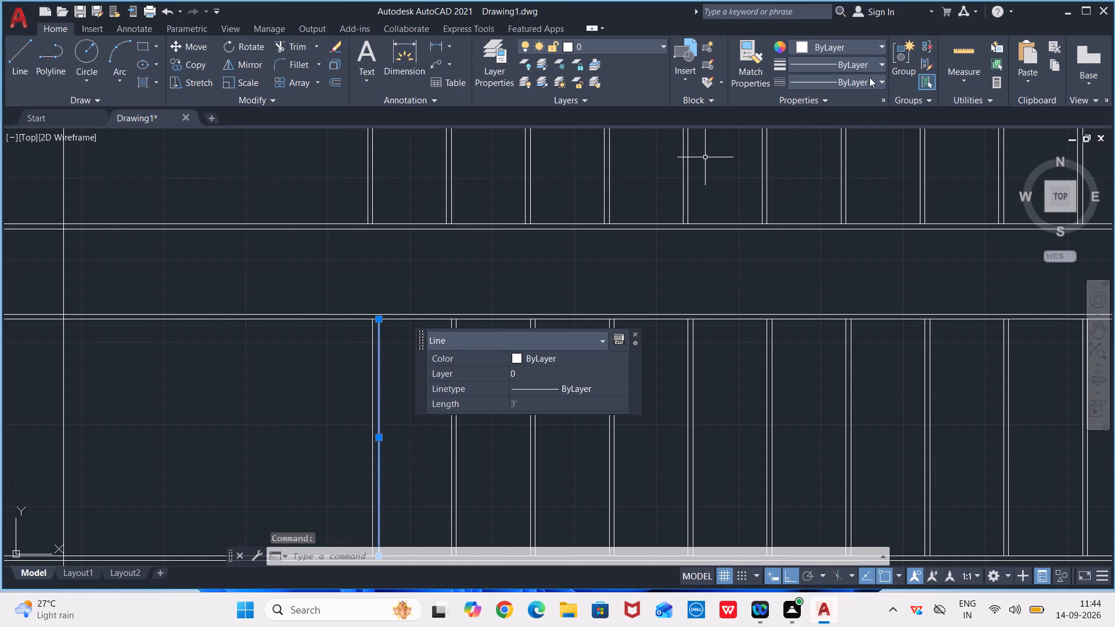
{"action": "left_click", "coordinate": [881, 80]}
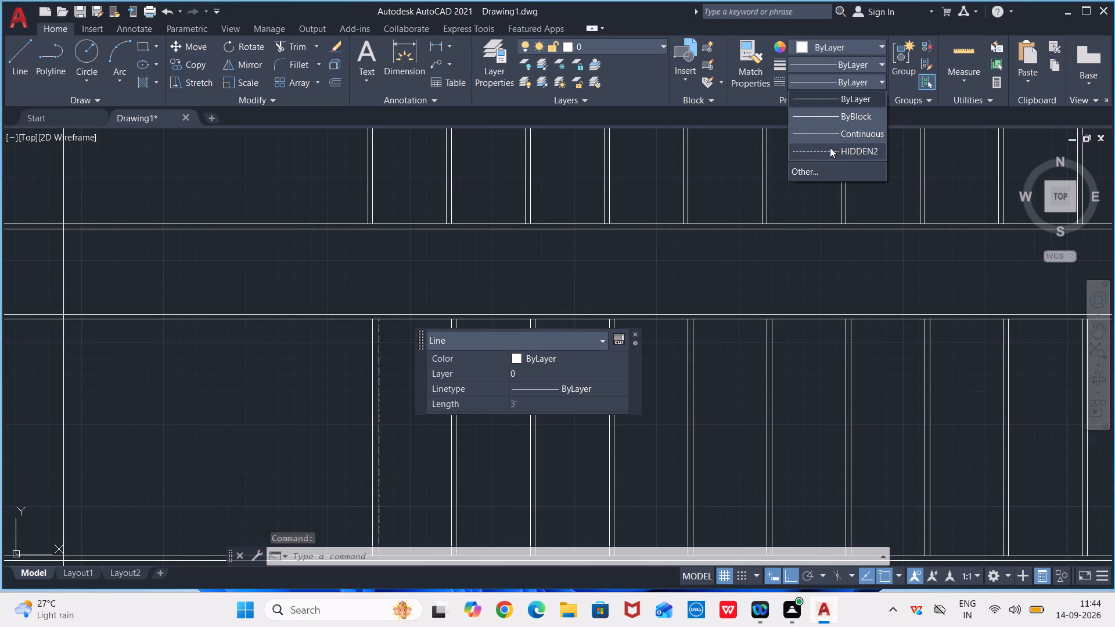
{"action": "left_click", "coordinate": [832, 147]}
{"action": "key", "text": "Escape"}
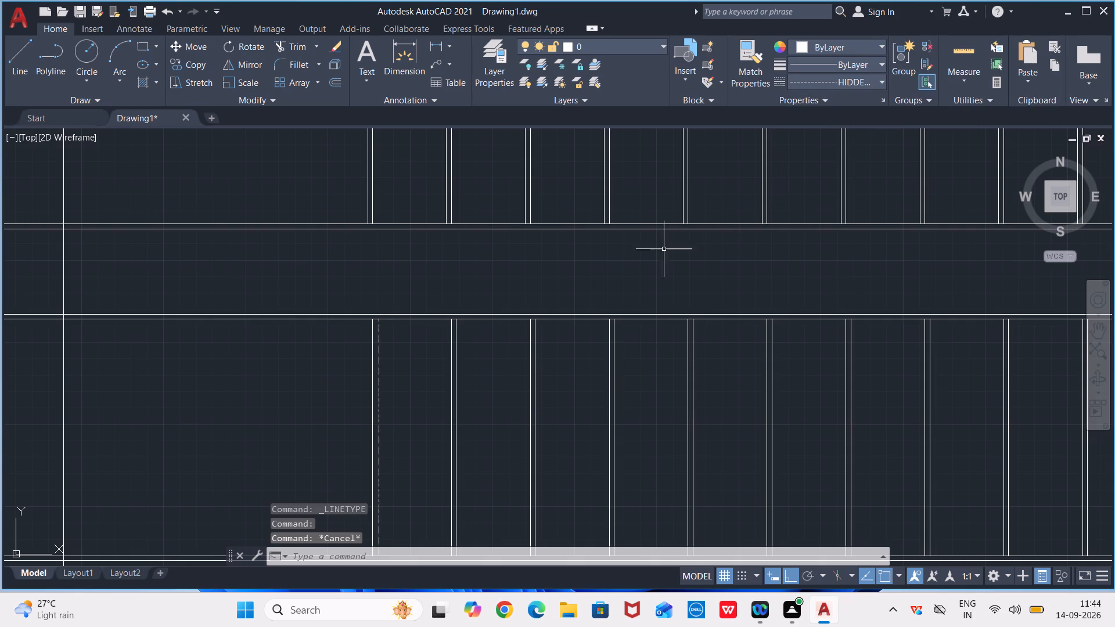
Set the linetype scale of the lower flight's leftmost HIDDEN2 step line to 3 in its properties.
{"action": "scroll", "coordinate": [408, 479], "scroll_direction": "up", "scroll_amount": 3}
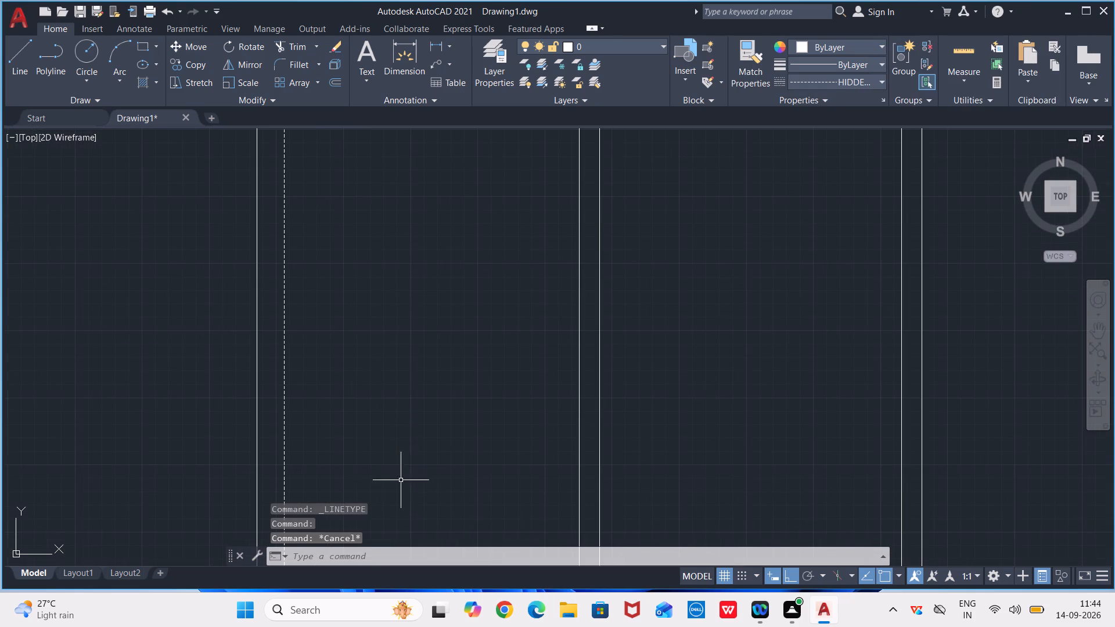
{"action": "left_click", "coordinate": [282, 409]}
{"action": "type", "text": "PRO"}
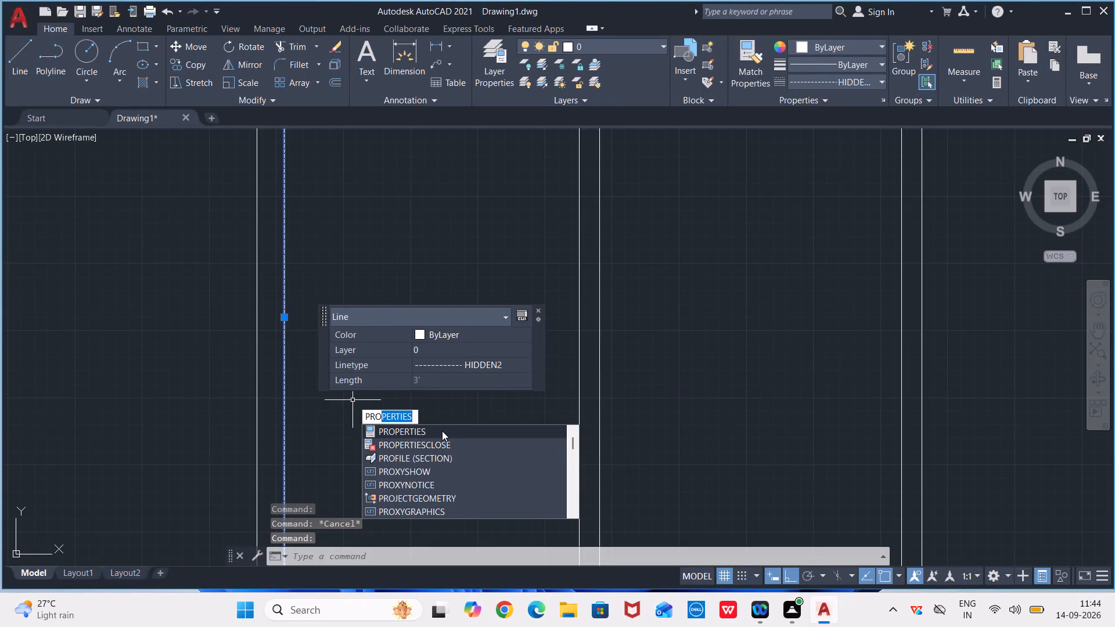
{"action": "double_click", "coordinate": [442, 431]}
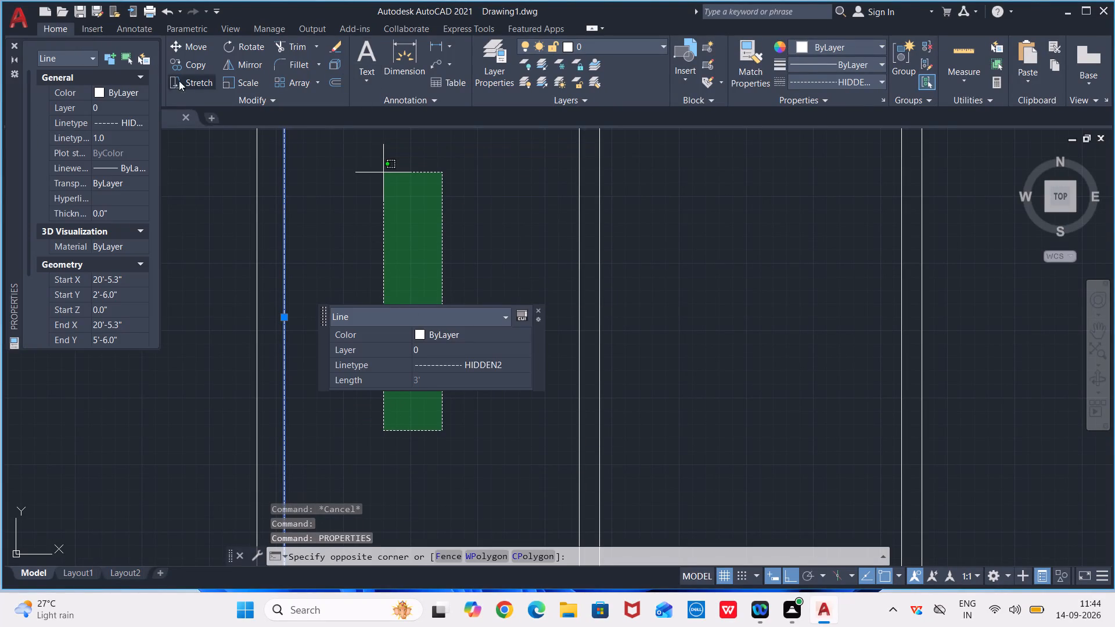
{"action": "left_click", "coordinate": [118, 134]}
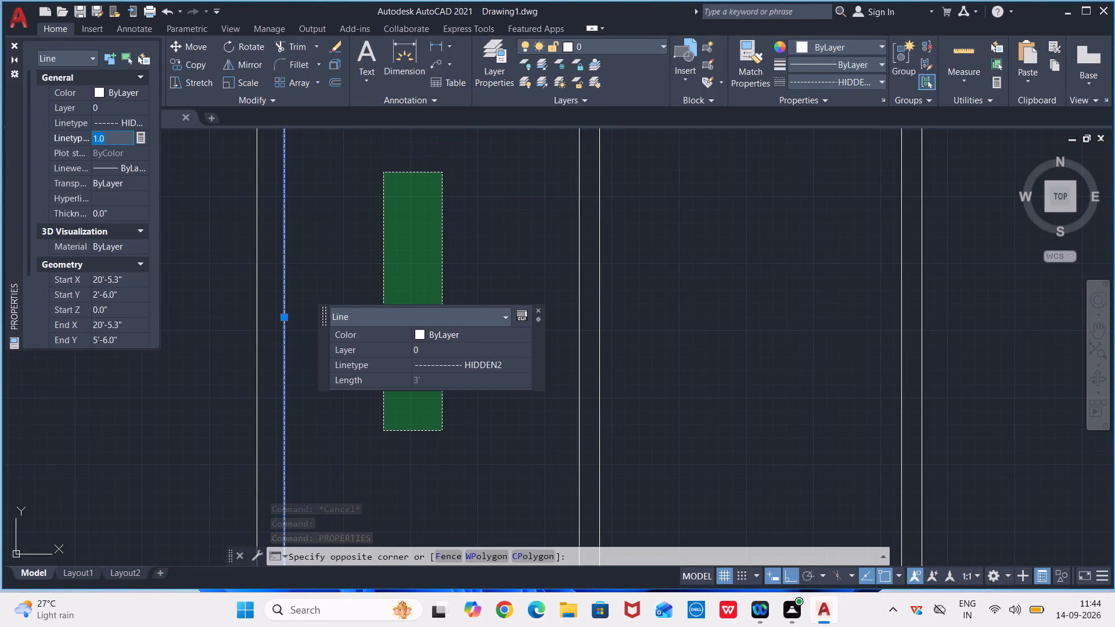
{"action": "key", "text": "3"}
{"action": "key", "text": "Return"}
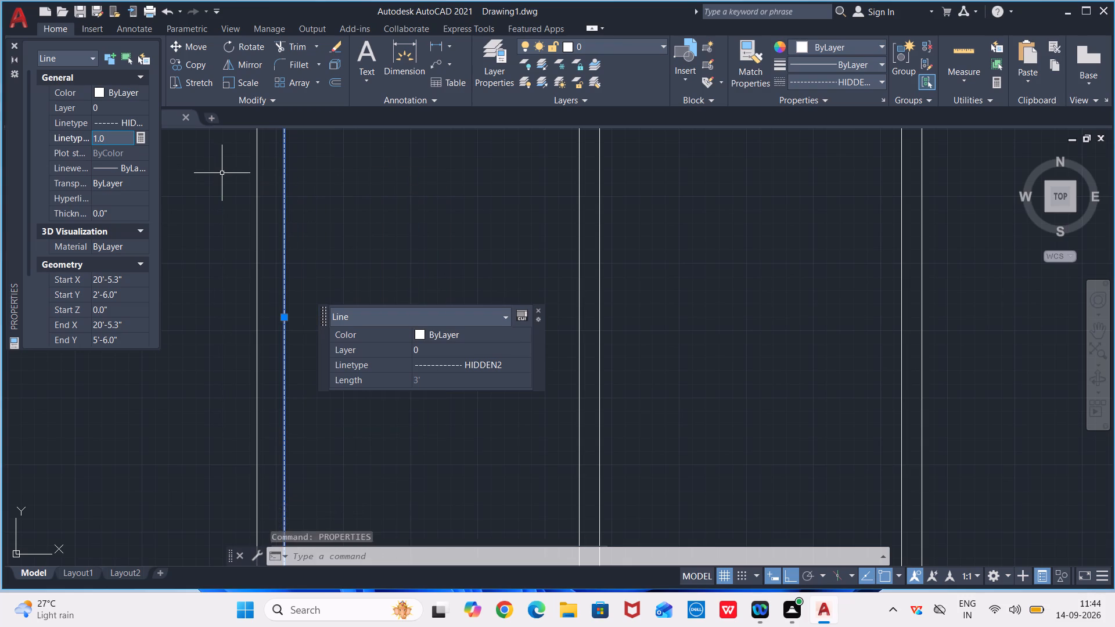
{"action": "left_click", "coordinate": [126, 135]}
{"action": "key", "text": "BackSpace"}
{"action": "key", "text": "BackSpace"}
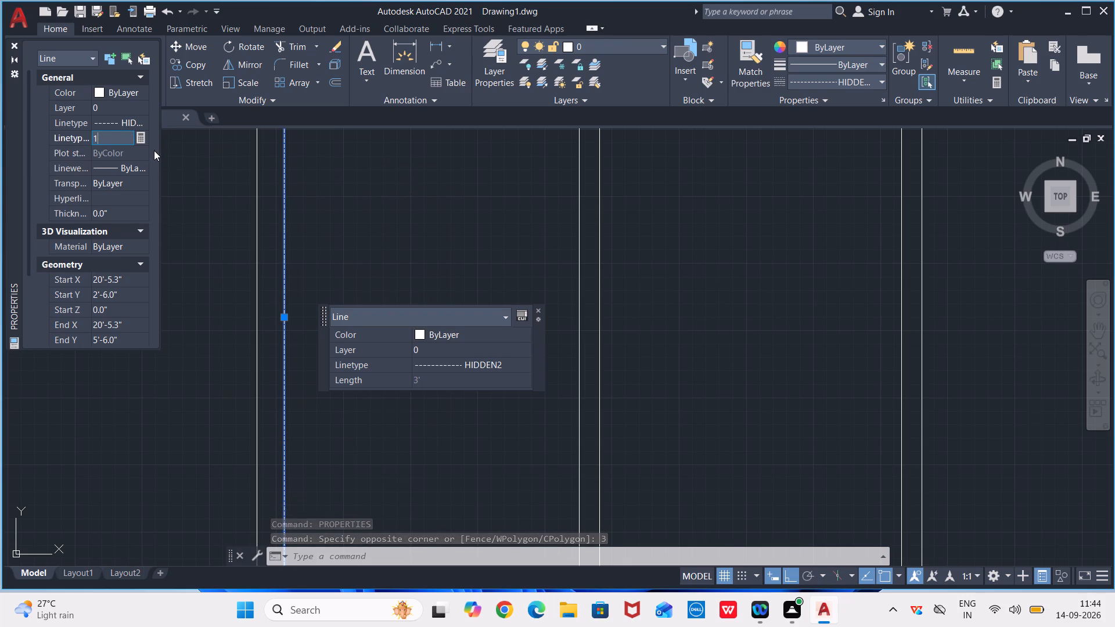
{"action": "key", "text": "BackSpace"}
{"action": "key", "text": "3"}
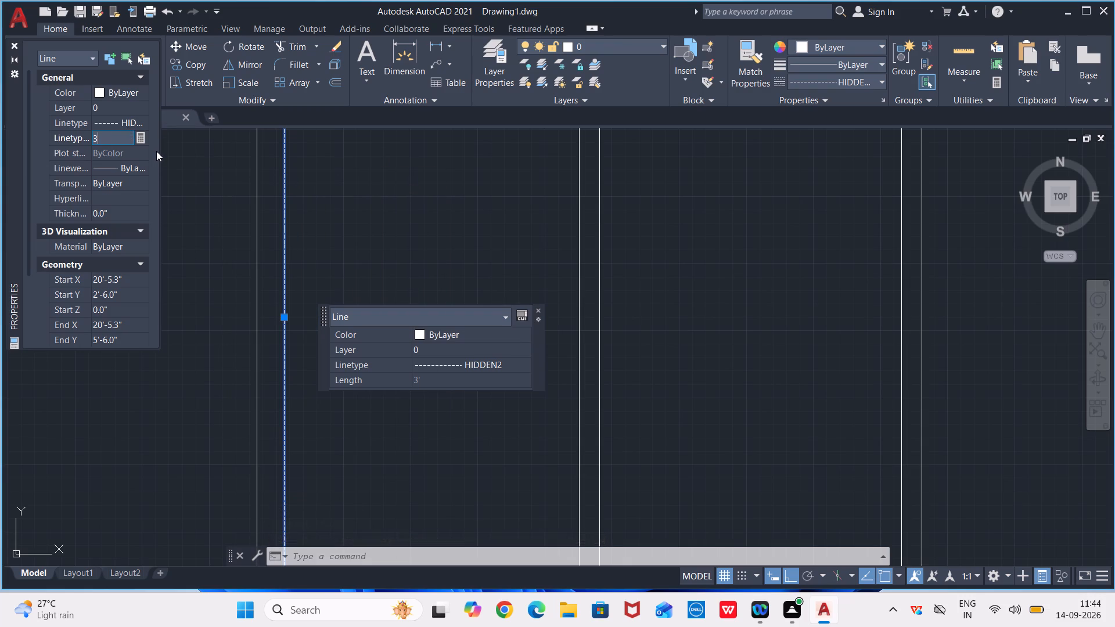
{"action": "key", "text": "Return"}
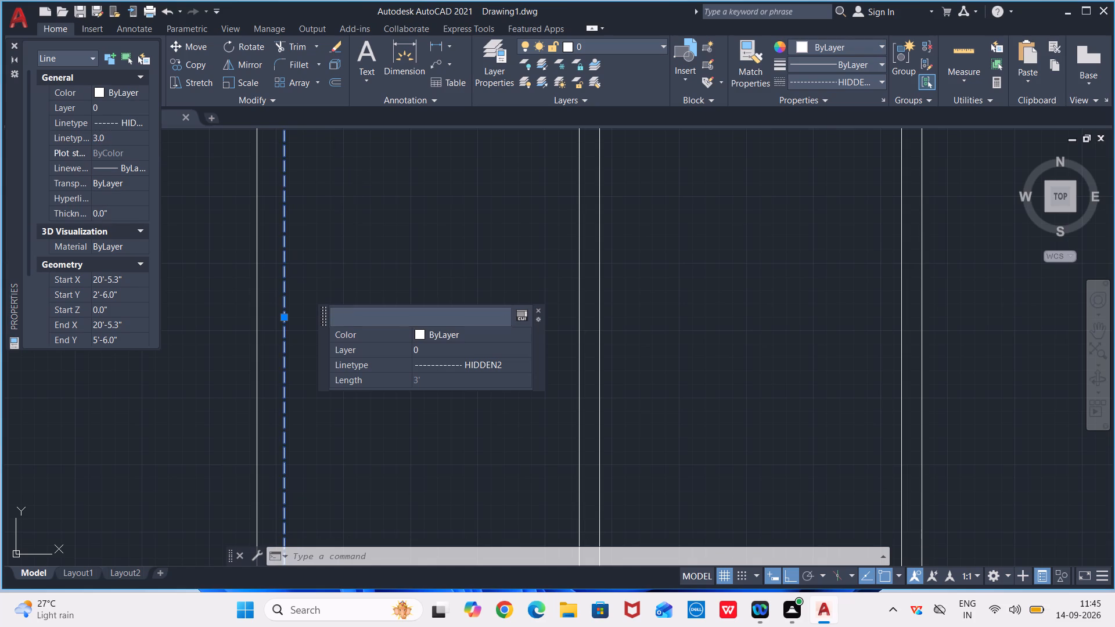
{"action": "key", "text": "Escape"}
Match the lower flight's leftmost HIDDEN2 line properties onto the right-hand lines of its second through sixth step pairs.
{"action": "scroll", "coordinate": [390, 329], "scroll_direction": "down", "scroll_amount": 1}
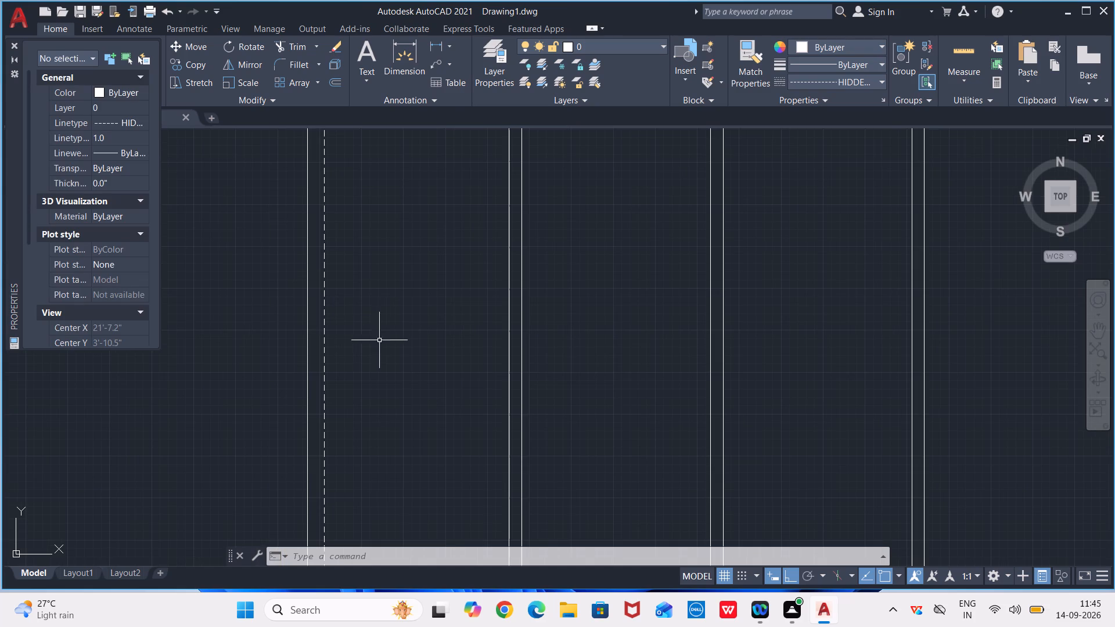
{"action": "key", "text": "m"}
{"action": "key", "text": "a"}
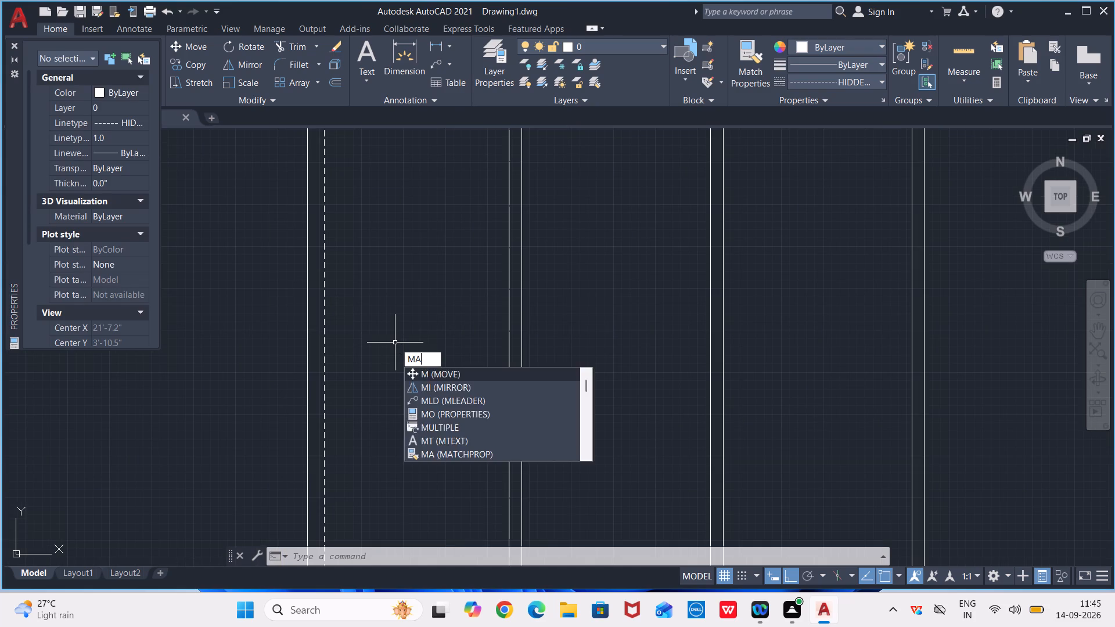
{"action": "left_click", "coordinate": [508, 373]}
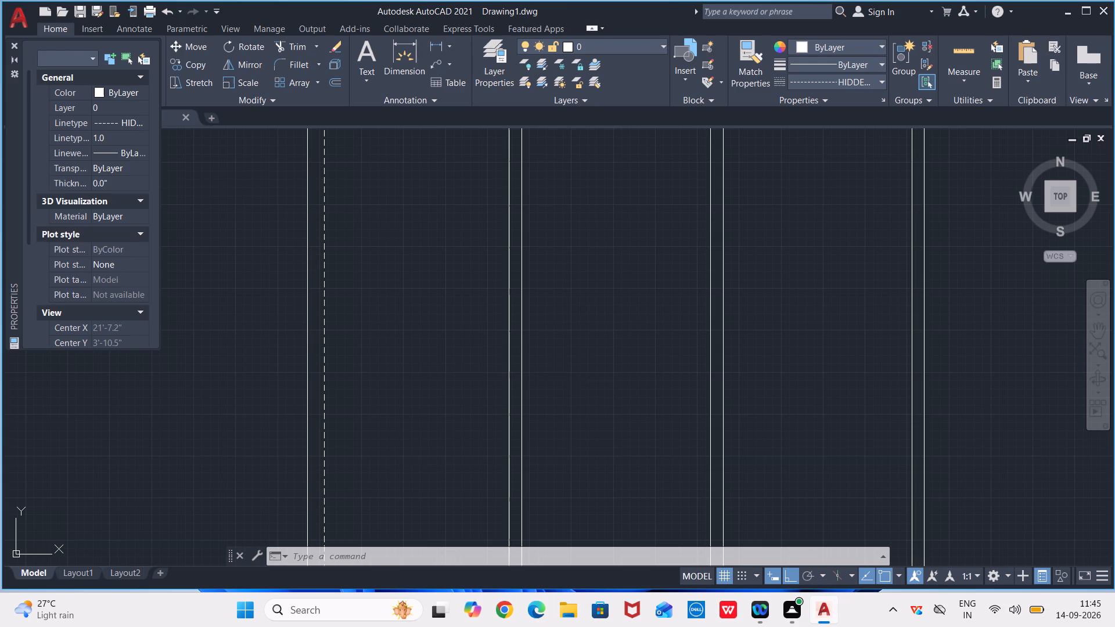
{"action": "left_click", "coordinate": [323, 382]}
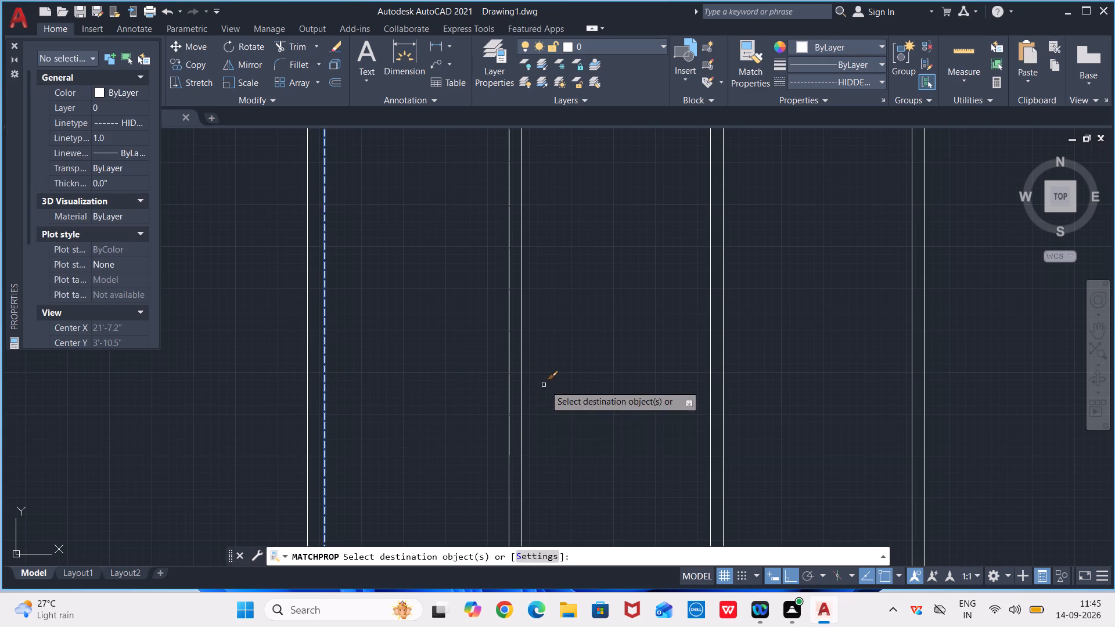
{"action": "left_click", "coordinate": [521, 381]}
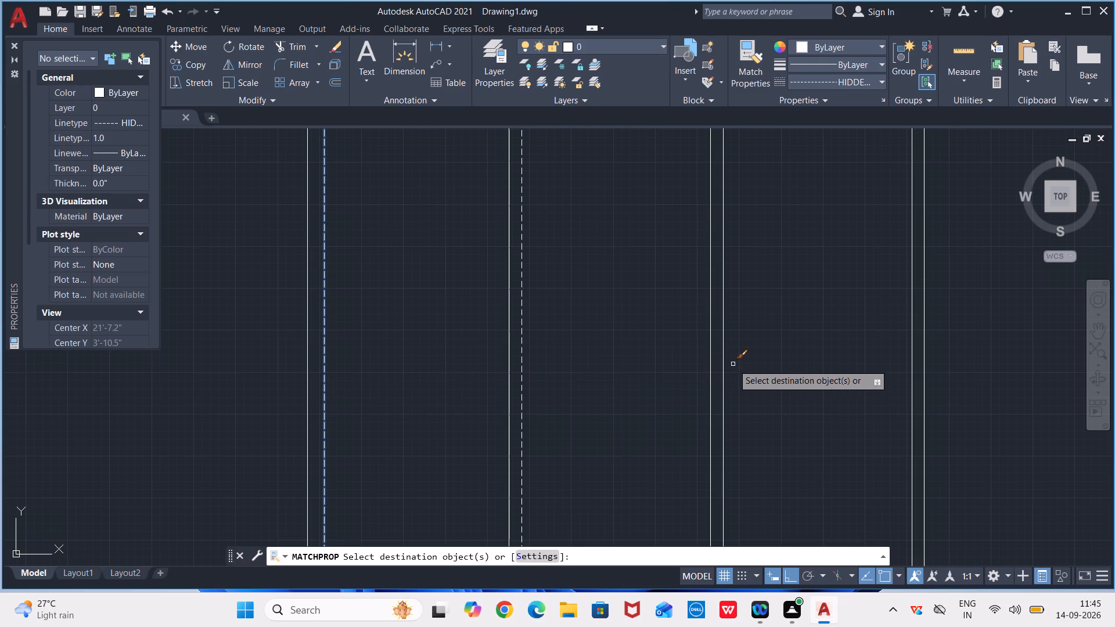
{"action": "left_click", "coordinate": [721, 376]}
{"action": "scroll", "coordinate": [764, 387], "scroll_direction": "down", "scroll_amount": 2}
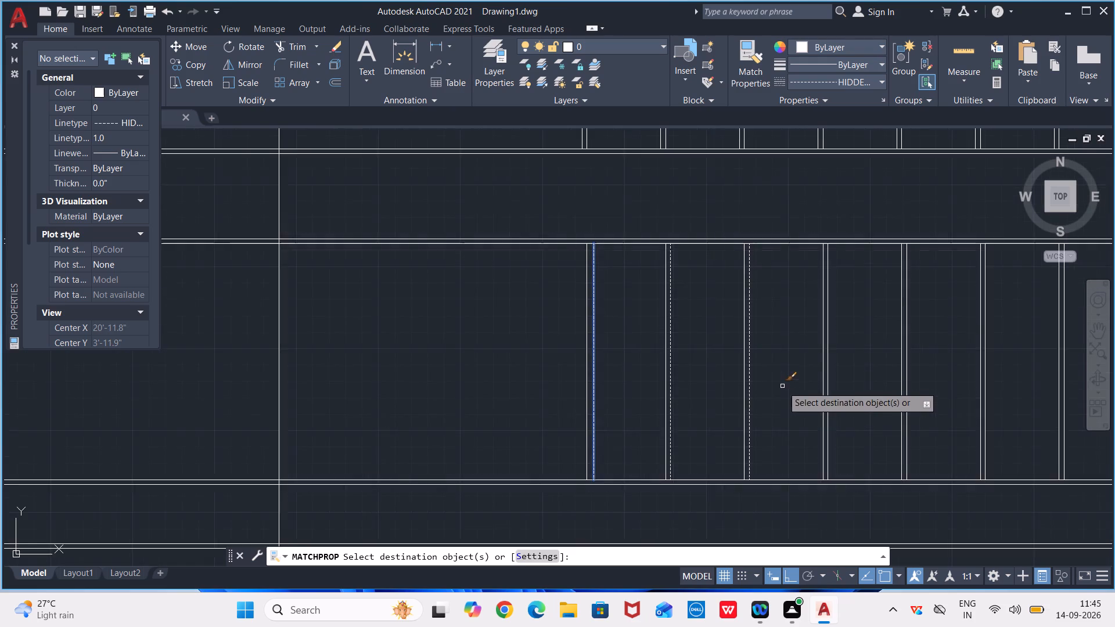
{"action": "middle_click_drag", "start_coordinate": [783, 385], "coordinate": [525, 354]}
{"action": "scroll", "coordinate": [620, 343], "scroll_direction": "up", "scroll_amount": 2}
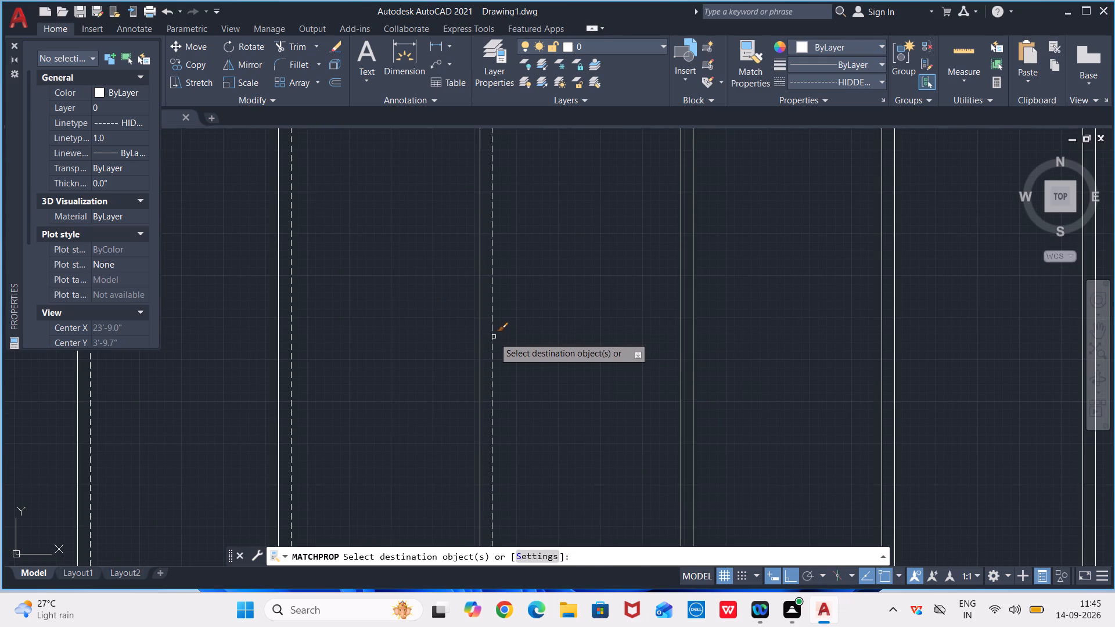
{"action": "left_click", "coordinate": [494, 338]}
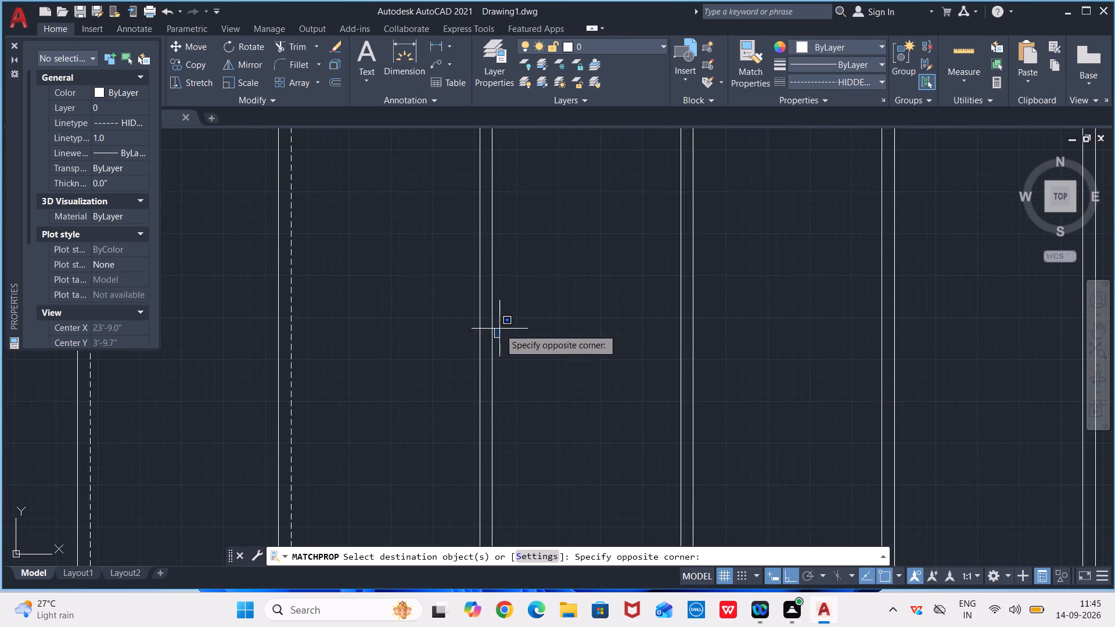
{"action": "left_click", "coordinate": [491, 336]}
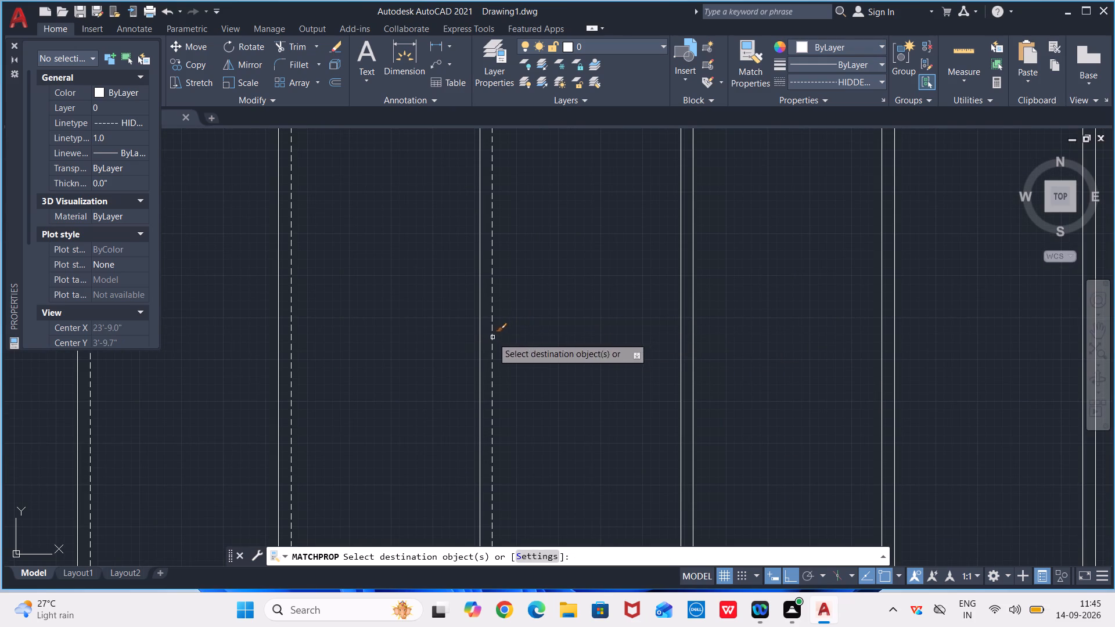
{"action": "left_click", "coordinate": [693, 331]}
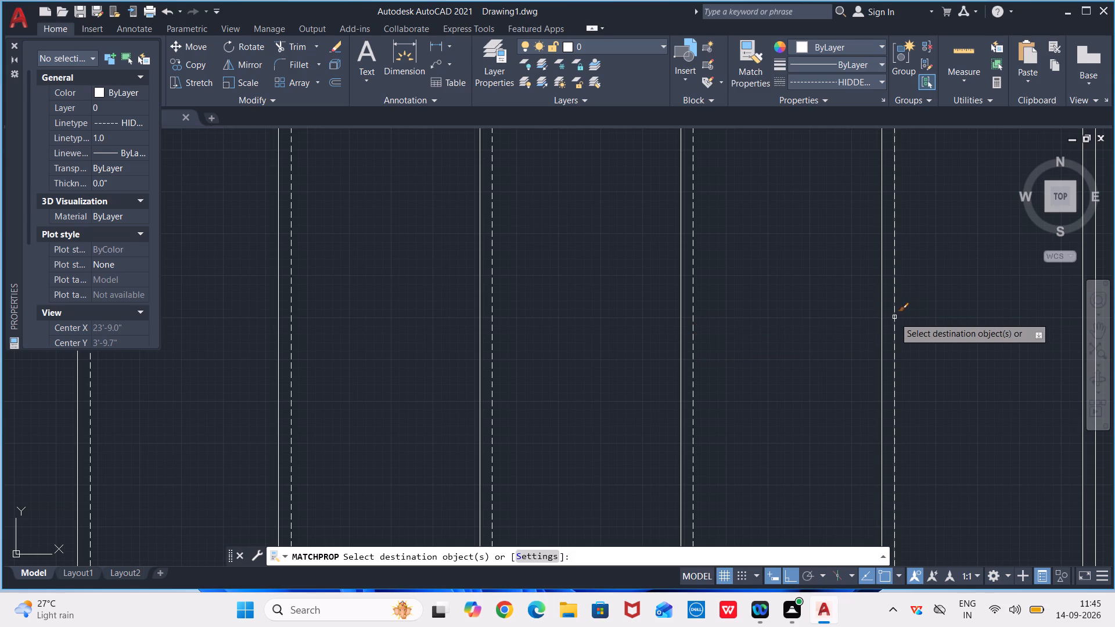
{"action": "left_click", "coordinate": [894, 319]}
Continue matching the HIDDEN2 properties onto the right-hand lines of the lower flight's remaining five step pairs, through the rightmost.
{"action": "scroll", "coordinate": [925, 323], "scroll_direction": "down", "scroll_amount": 1}
{"action": "middle_click_drag", "start_coordinate": [931, 320], "coordinate": [729, 320]}
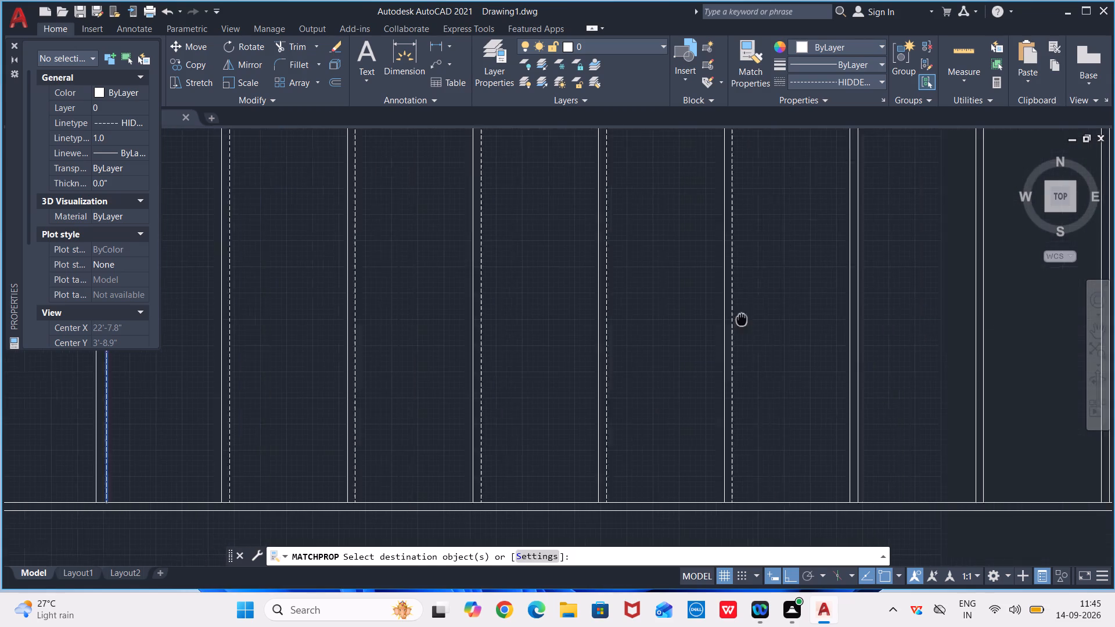
{"action": "middle_click_drag", "start_coordinate": [729, 320], "coordinate": [692, 321]}
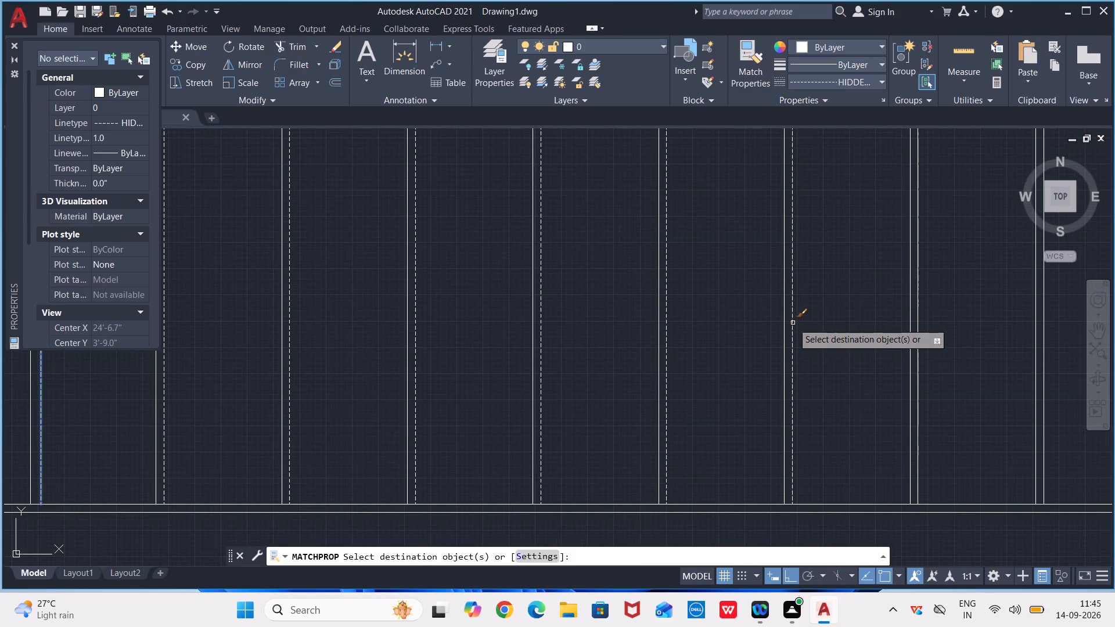
{"action": "left_click", "coordinate": [795, 322]}
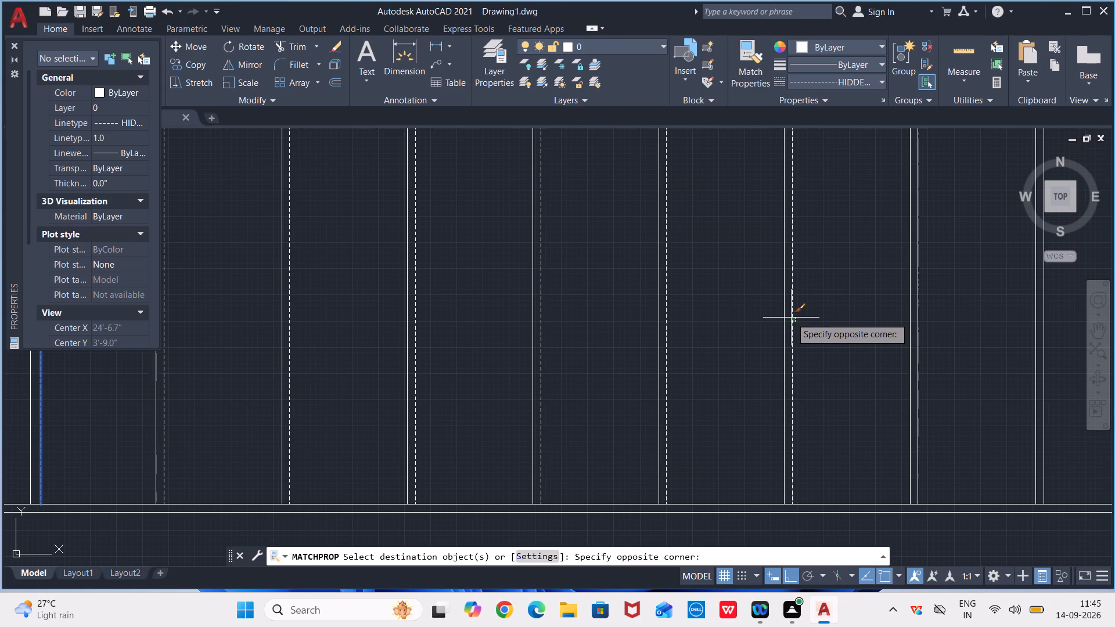
{"action": "double_click", "coordinate": [793, 318]}
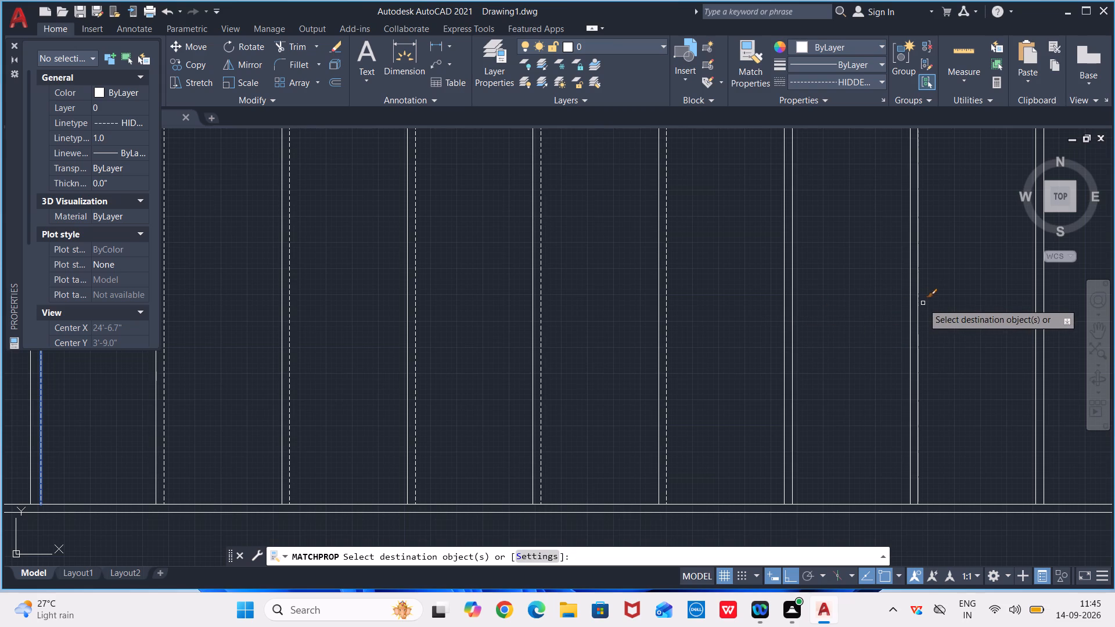
{"action": "left_click", "coordinate": [920, 308]}
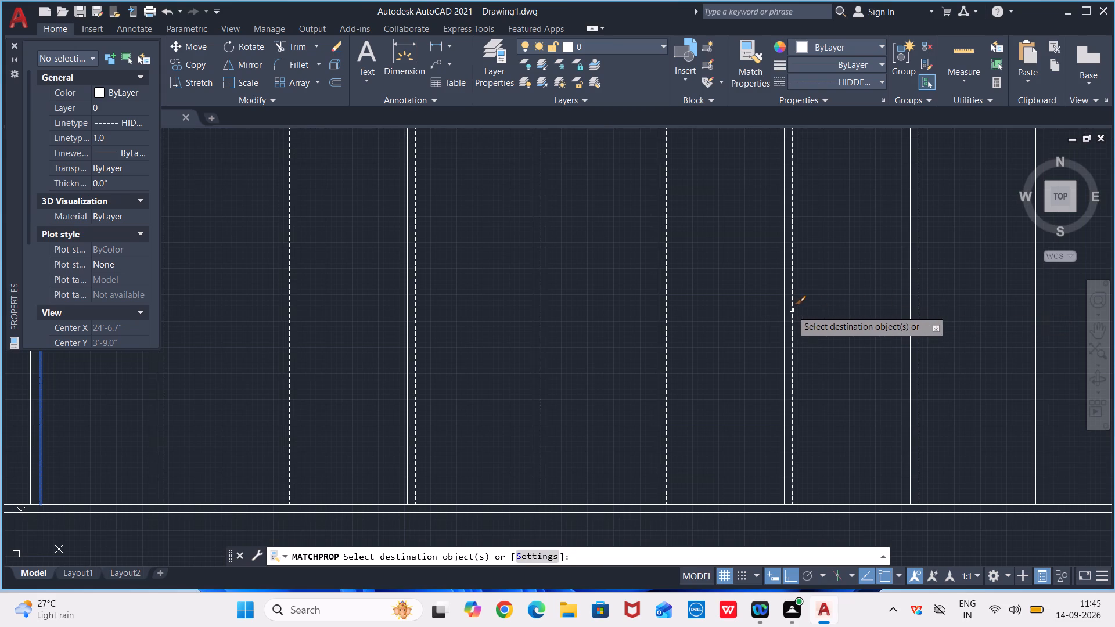
{"action": "left_click", "coordinate": [792, 311]}
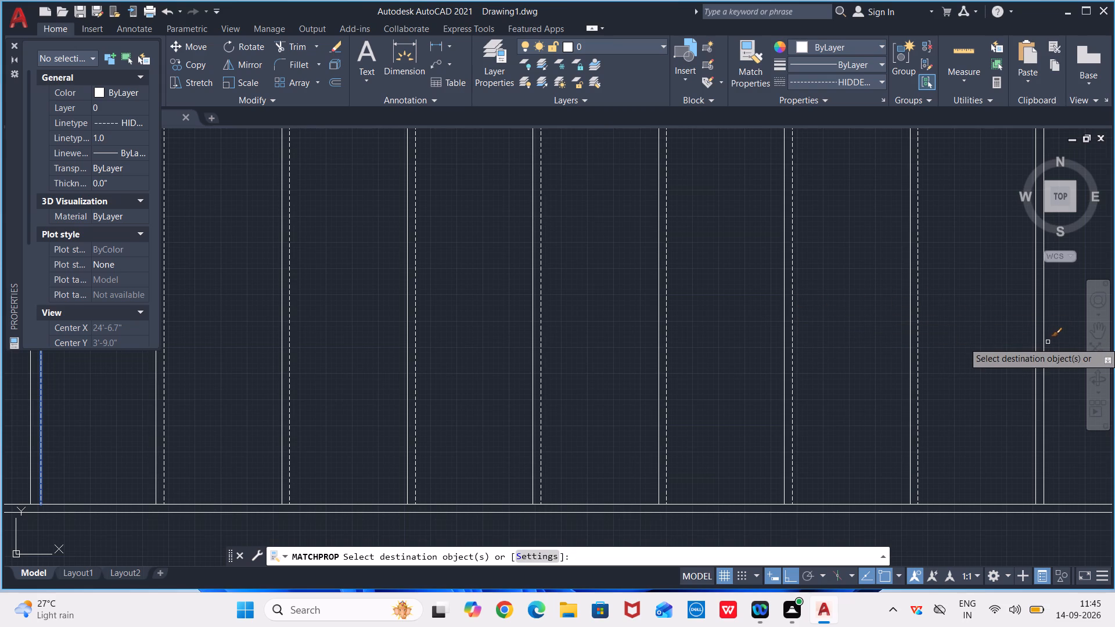
{"action": "left_click", "coordinate": [1045, 345]}
{"action": "scroll", "coordinate": [1045, 346], "scroll_direction": "down", "scroll_amount": 2}
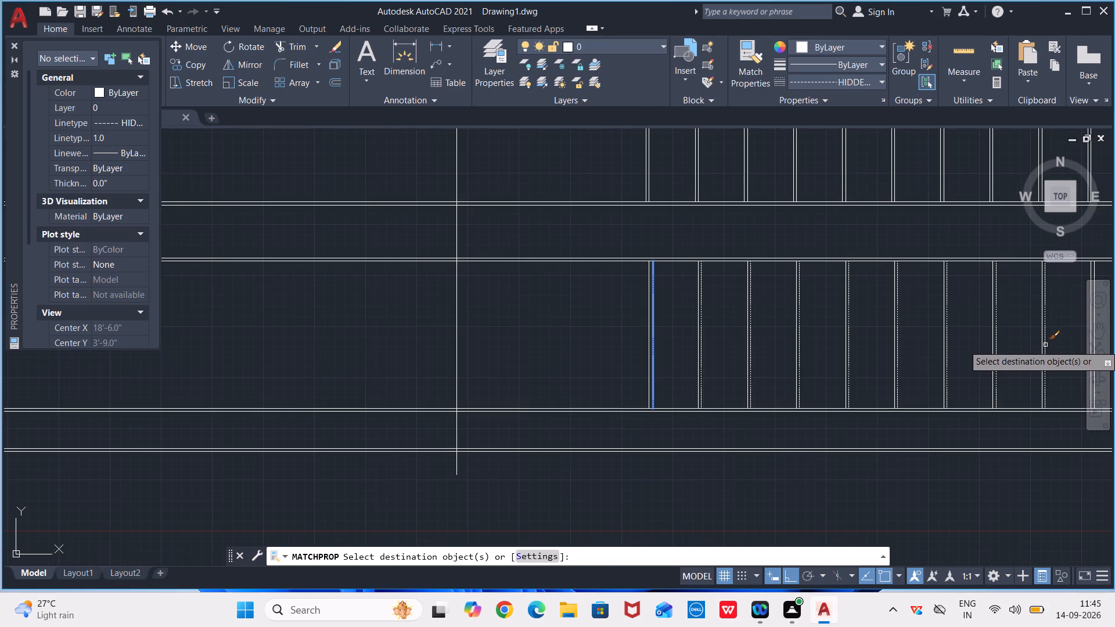
{"action": "middle_click_drag", "start_coordinate": [960, 344], "coordinate": [955, 341]}
{"action": "middle_click_drag", "start_coordinate": [956, 337], "coordinate": [591, 345]}
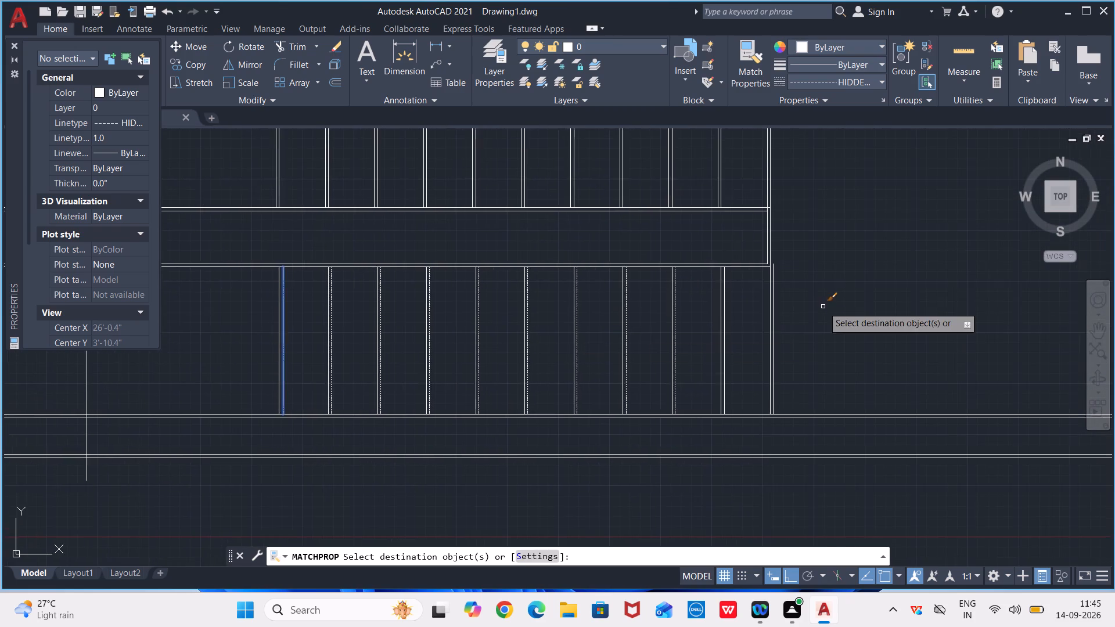
{"action": "scroll", "coordinate": [826, 304], "scroll_direction": "up", "scroll_amount": 2}
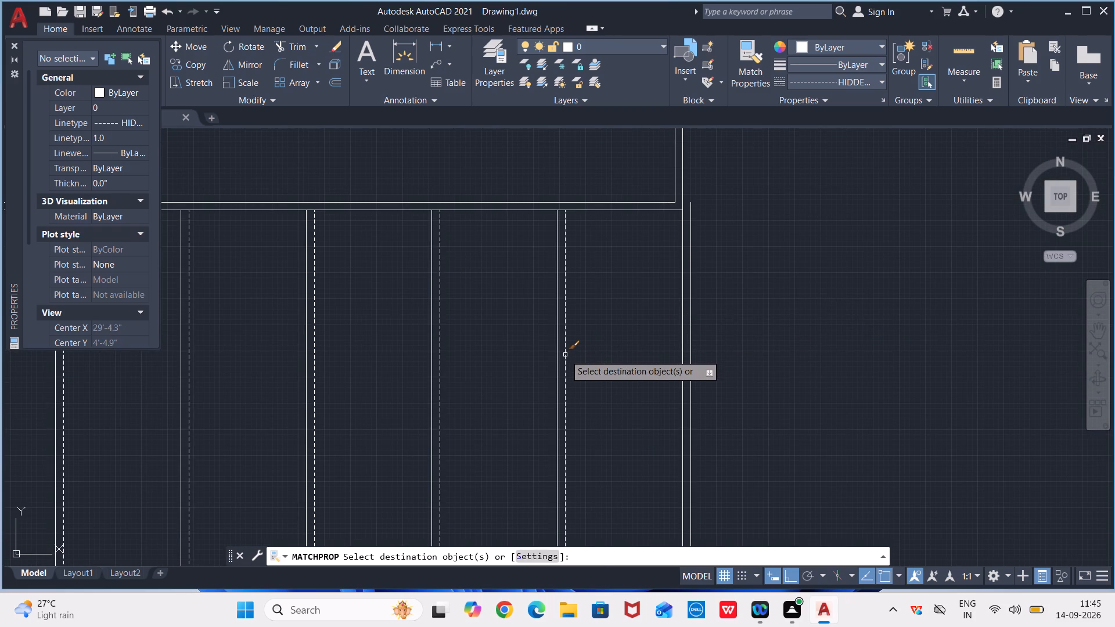
{"action": "double_click", "coordinate": [567, 356]}
{"action": "left_click", "coordinate": [564, 356]}
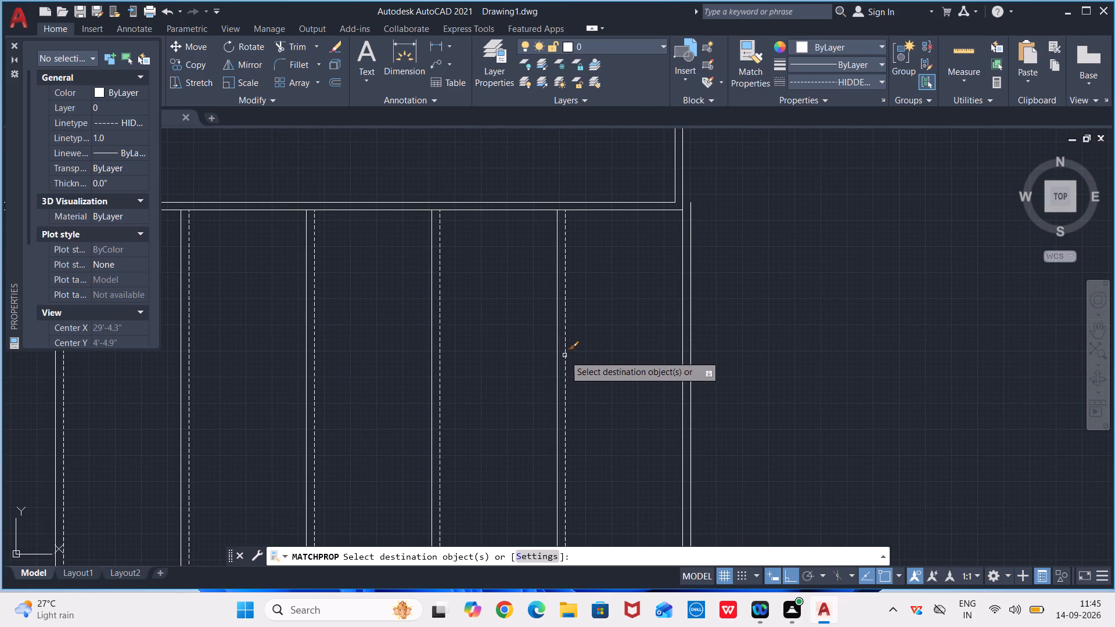
{"action": "left_click", "coordinate": [692, 354]}
Match the same HIDDEN2 properties onto the left-hand lines of the upper flight's five rightmost step pairs.
{"action": "middle_click_drag", "start_coordinate": [708, 266], "coordinate": [772, 520]}
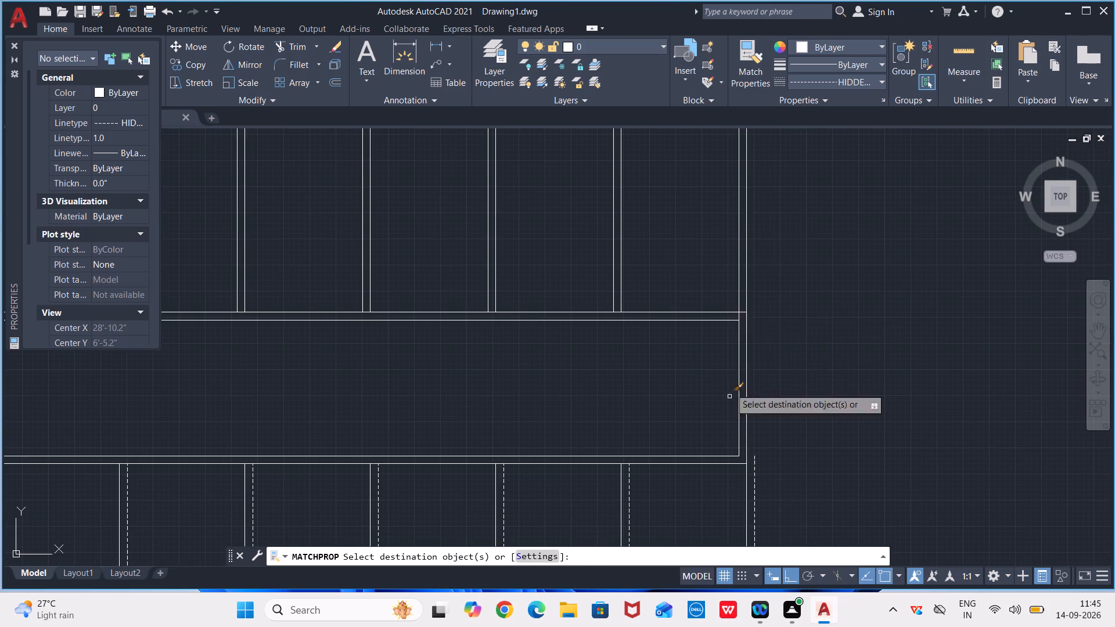
{"action": "middle_click_drag", "start_coordinate": [751, 199], "coordinate": [728, 406]}
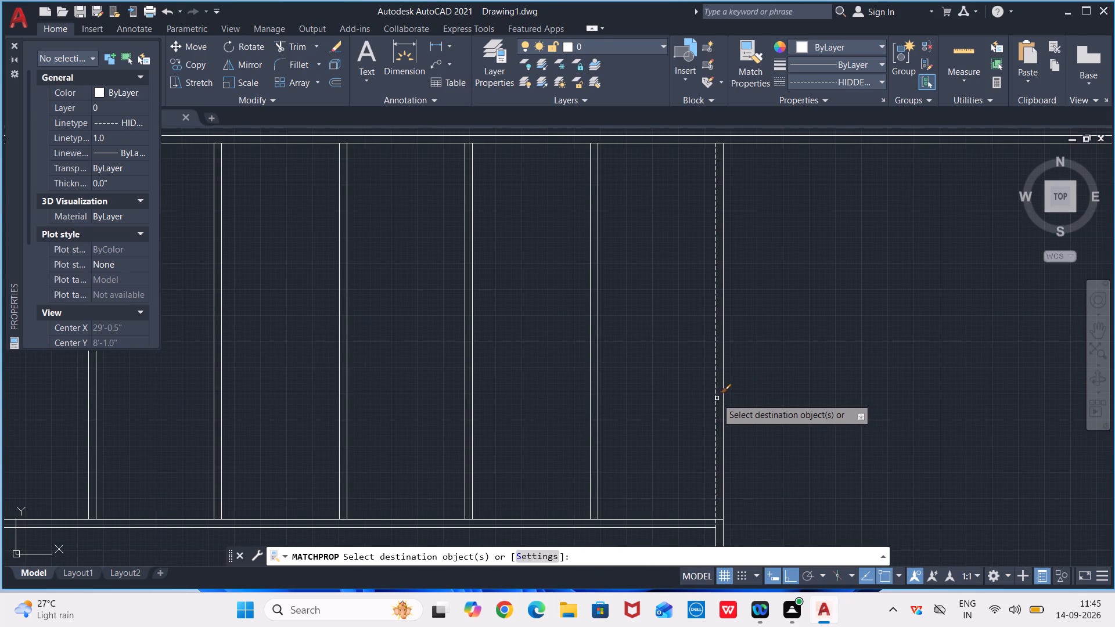
{"action": "left_click", "coordinate": [717, 399]}
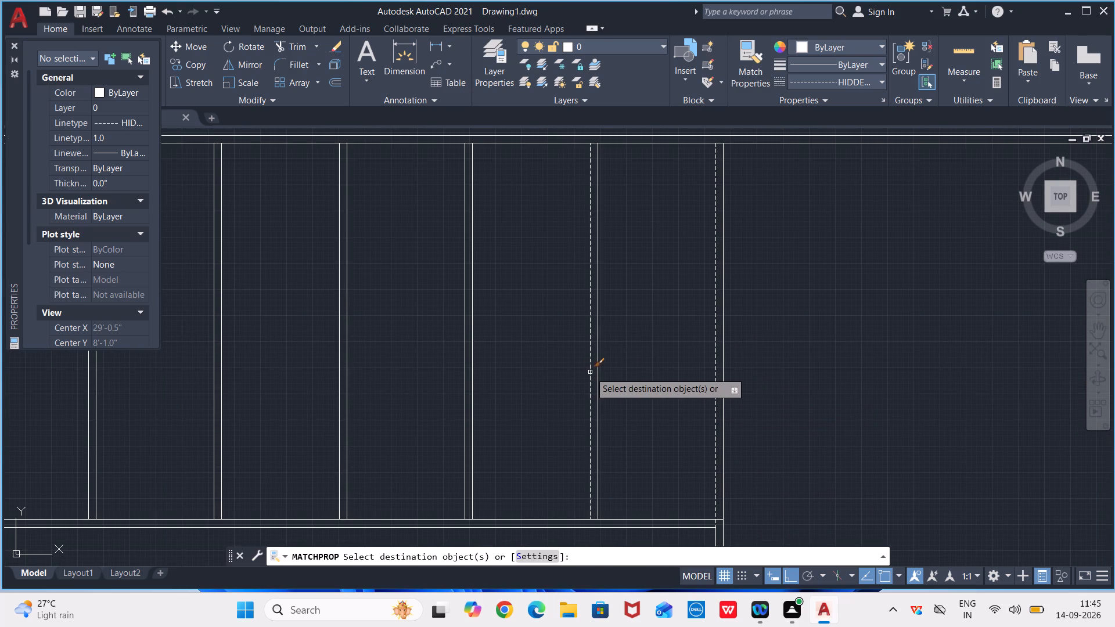
{"action": "left_click", "coordinate": [589, 372]}
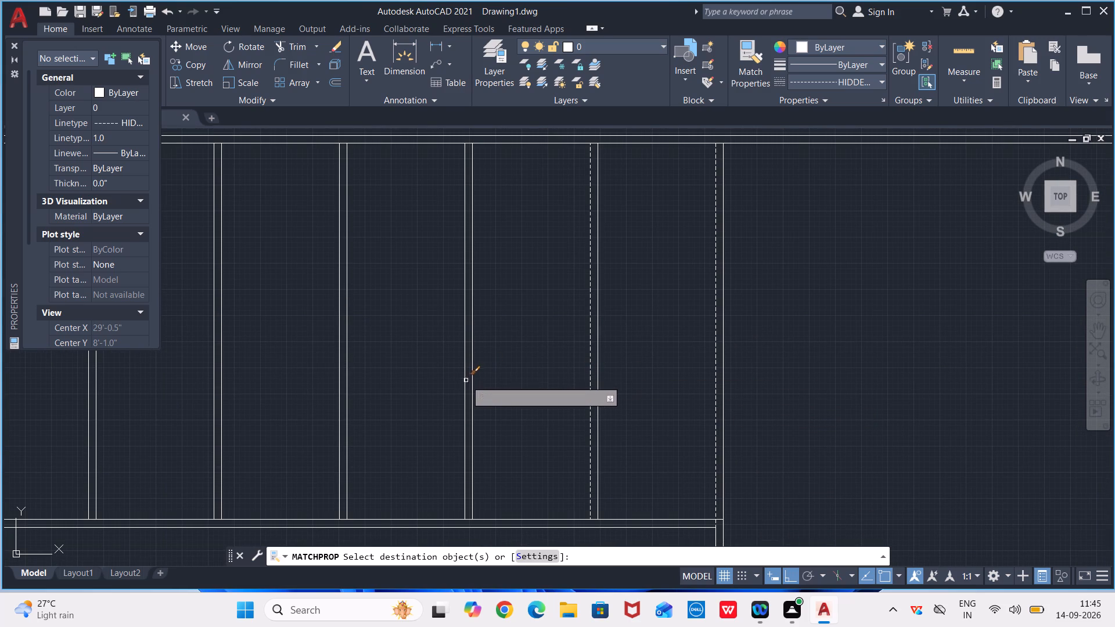
{"action": "double_click", "coordinate": [466, 383]}
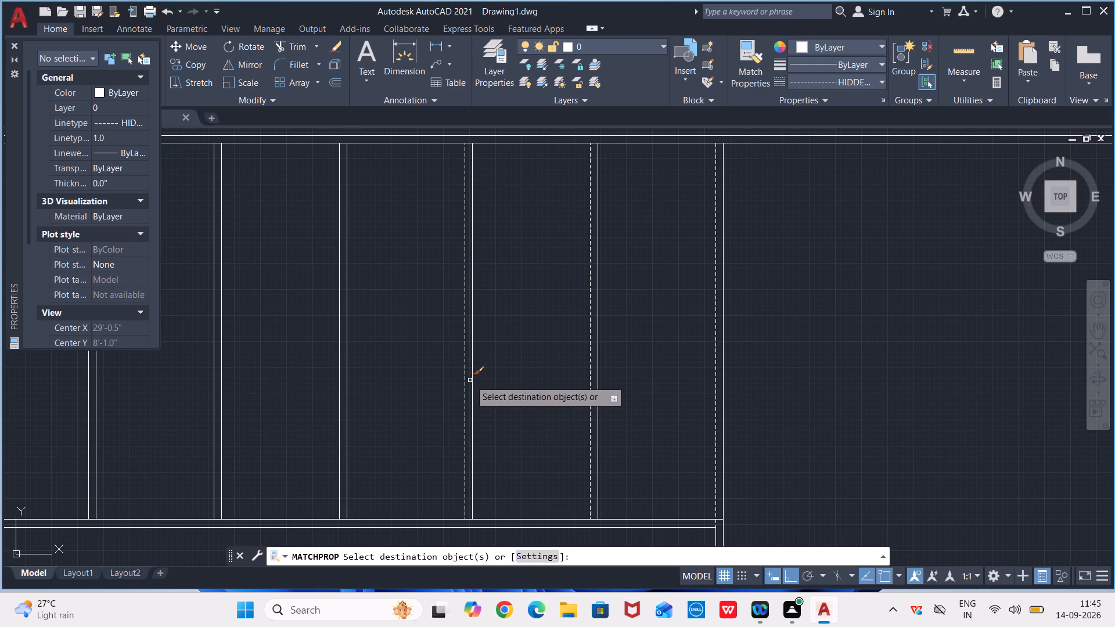
{"action": "scroll", "coordinate": [472, 381], "scroll_direction": "down", "scroll_amount": 1}
{"action": "middle_click_drag", "start_coordinate": [472, 381], "coordinate": [771, 413]}
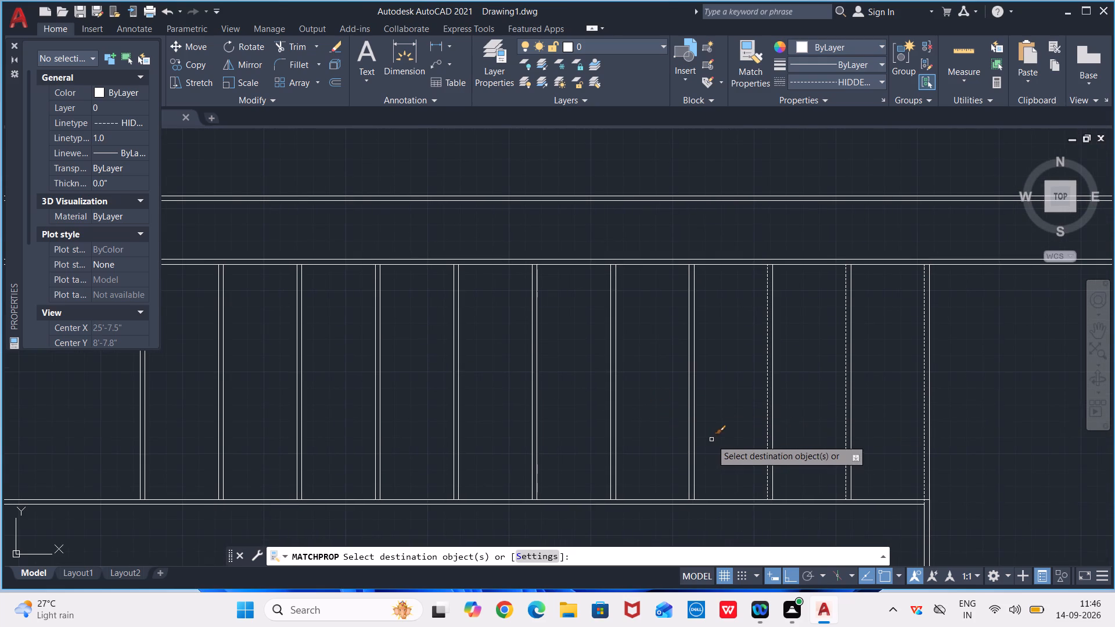
{"action": "scroll", "coordinate": [711, 439], "scroll_direction": "up", "scroll_amount": 1}
{"action": "left_click", "coordinate": [674, 428]}
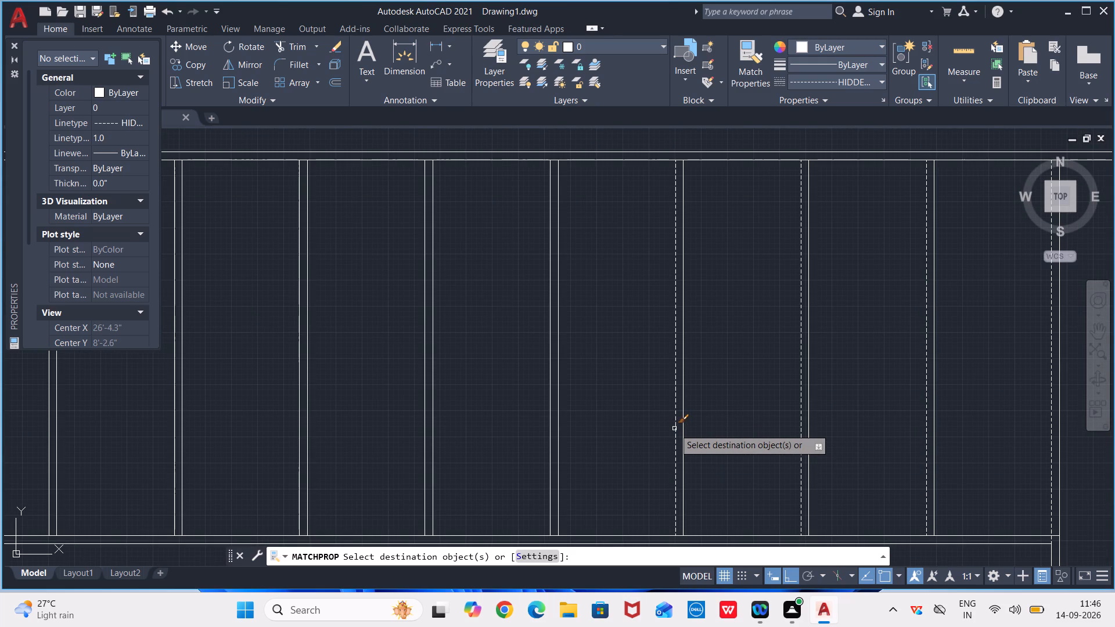
{"action": "left_click", "coordinate": [551, 399]}
Match the HIDDEN2 properties onto the left-hand lines of the upper flight's remaining six step pairs, through the leftmost.
{"action": "middle_click_drag", "start_coordinate": [558, 396], "coordinate": [559, 397]}
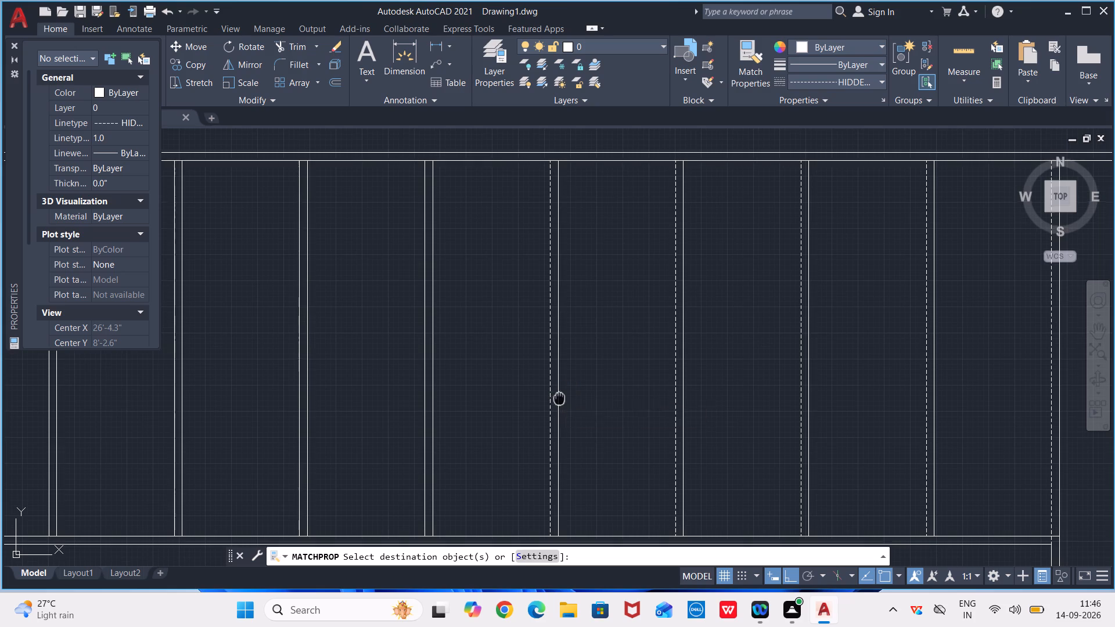
{"action": "middle_click_drag", "start_coordinate": [559, 397], "coordinate": [751, 424]}
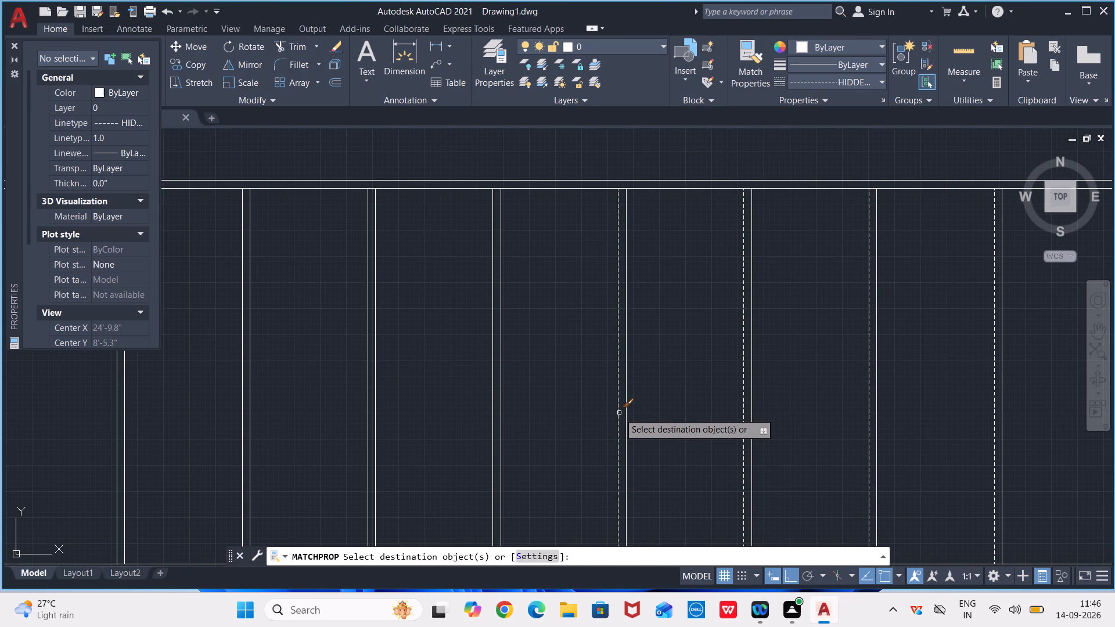
{"action": "left_click", "coordinate": [619, 413]}
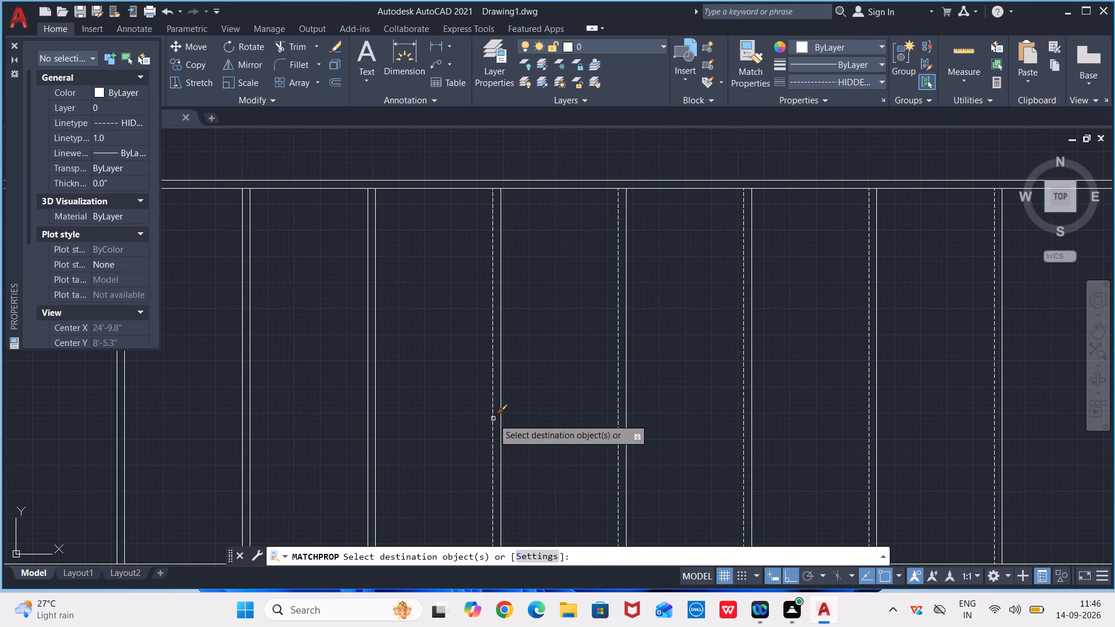
{"action": "double_click", "coordinate": [495, 419]}
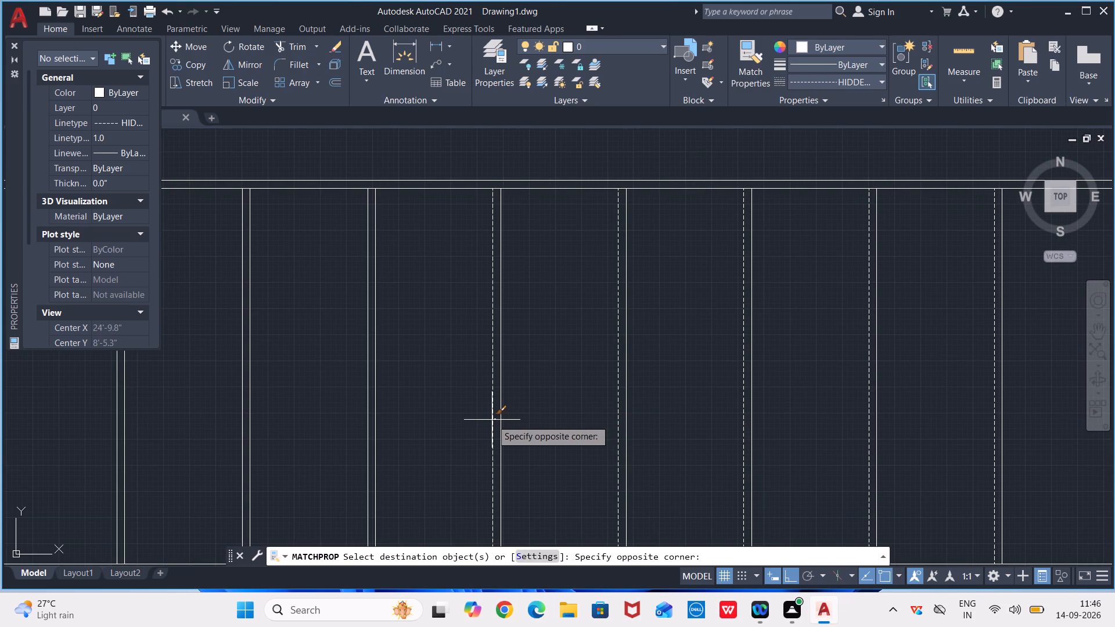
{"action": "left_click", "coordinate": [492, 420]}
{"action": "scroll", "coordinate": [507, 413], "scroll_direction": "down", "scroll_amount": 1}
{"action": "middle_click_drag", "start_coordinate": [578, 415], "coordinate": [740, 398]}
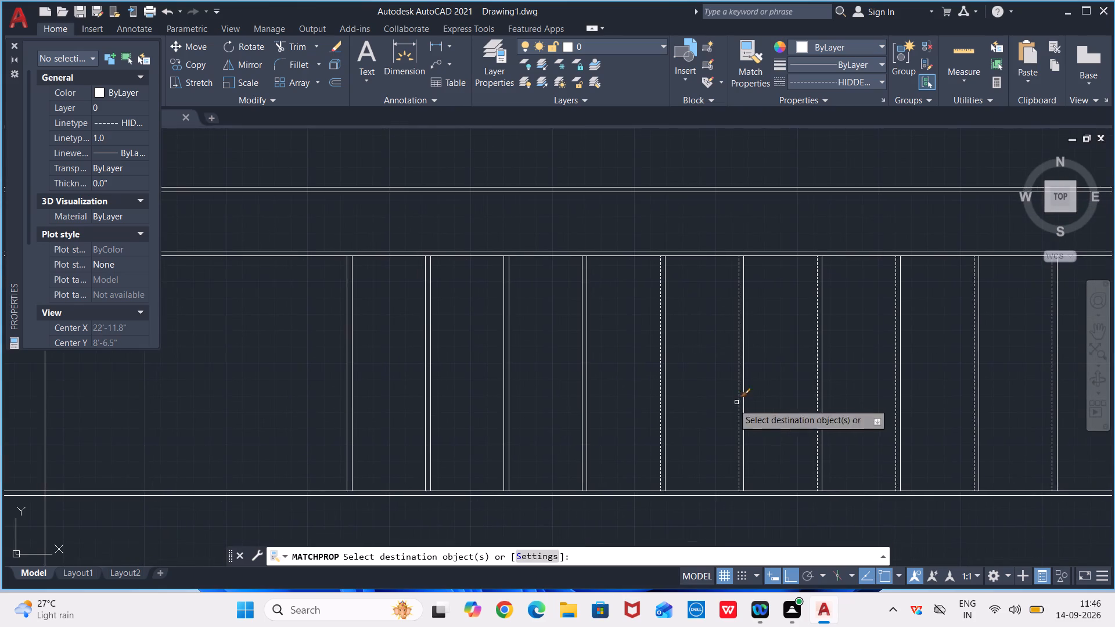
{"action": "scroll", "coordinate": [605, 392], "scroll_direction": "up", "scroll_amount": 2}
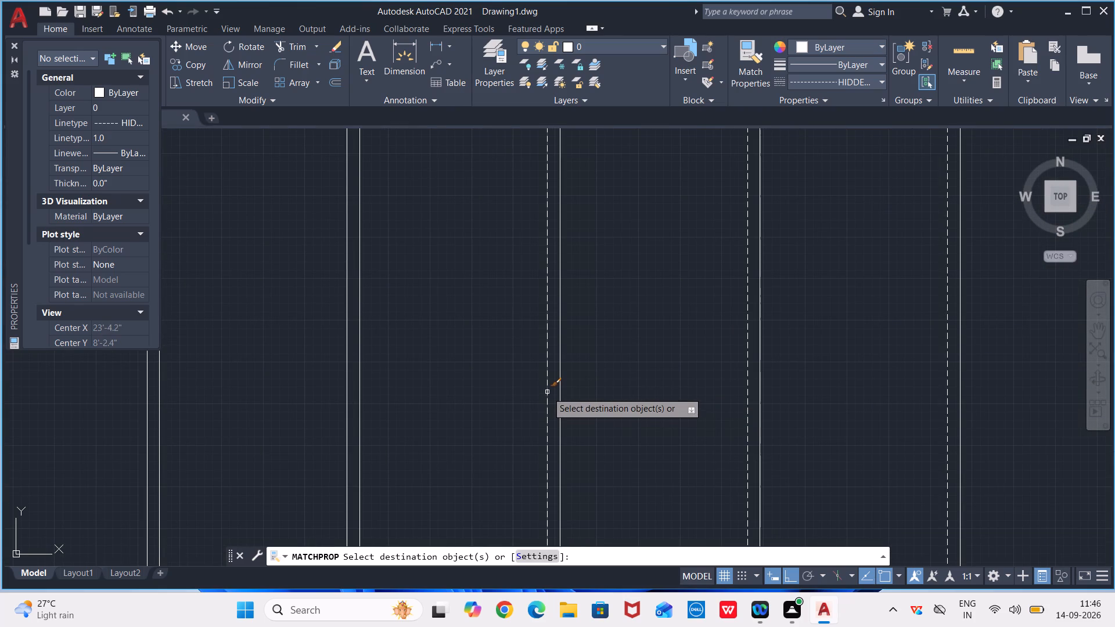
{"action": "left_click", "coordinate": [547, 391]}
{"action": "middle_click_drag", "start_coordinate": [562, 387], "coordinate": [693, 374]}
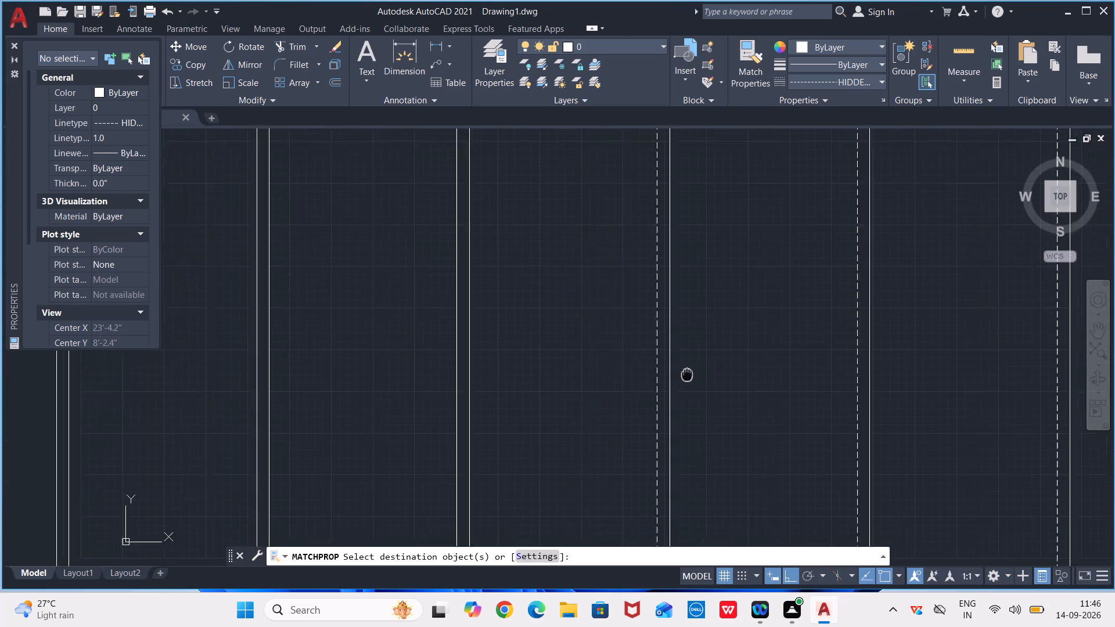
{"action": "middle_click_drag", "start_coordinate": [693, 374], "coordinate": [830, 362]}
{"action": "left_click", "coordinate": [615, 382]}
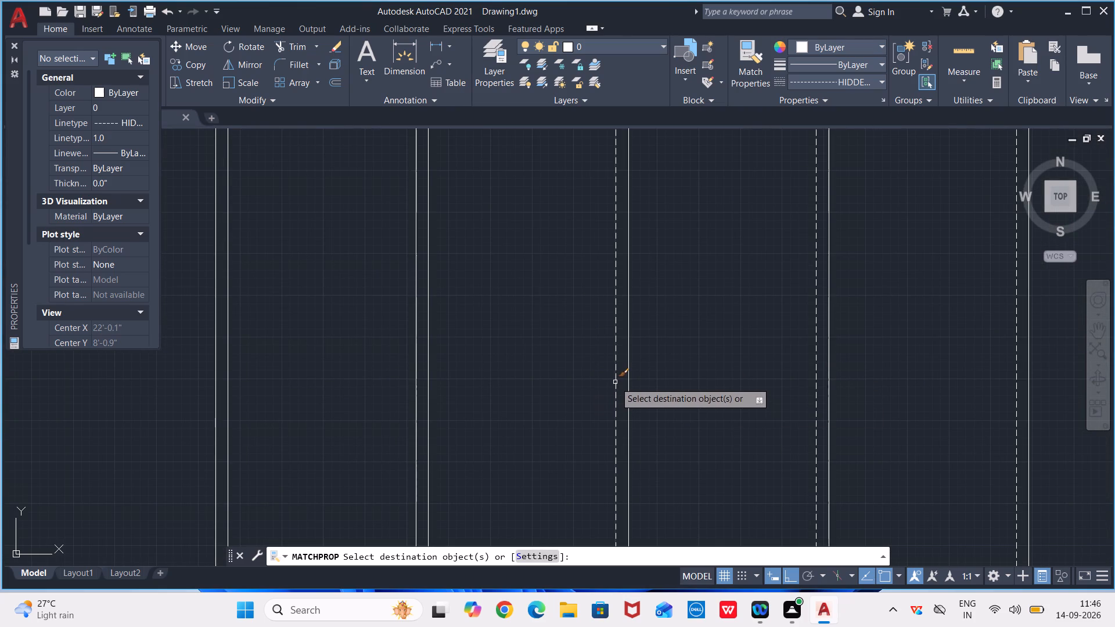
{"action": "left_click", "coordinate": [414, 397]}
{"action": "middle_click_drag", "start_coordinate": [431, 393], "coordinate": [740, 368]}
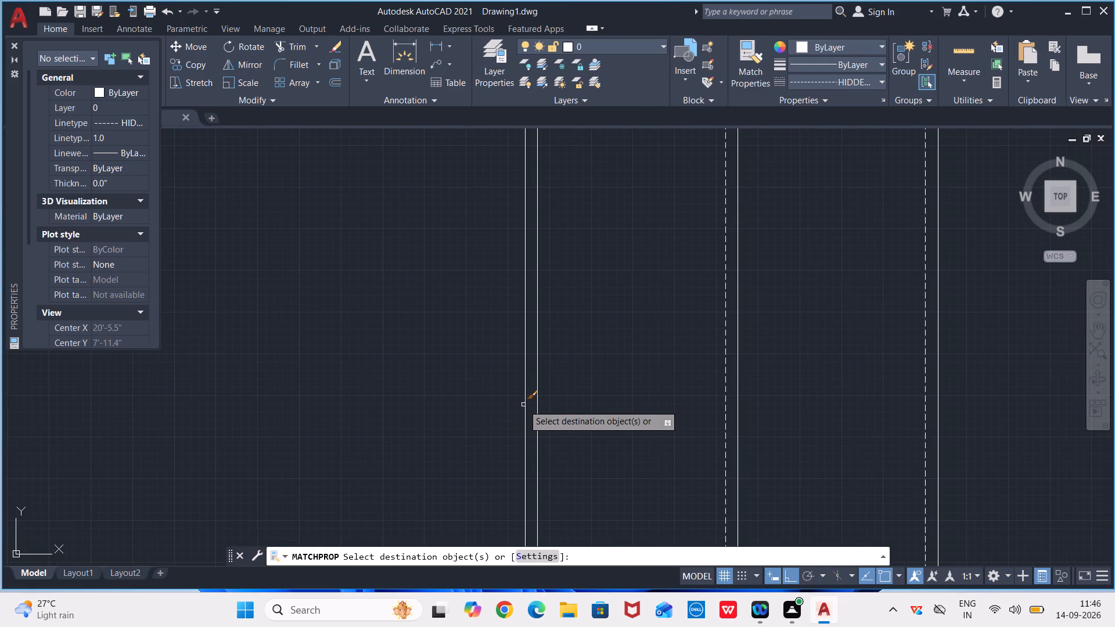
{"action": "left_click", "coordinate": [523, 404]}
{"action": "key", "text": "Escape"}
Close the properties palette and offset the upper flight's rightmost solid step line 3' to the right for the landing edge.
{"action": "scroll", "coordinate": [609, 401], "scroll_direction": "down", "scroll_amount": 2}
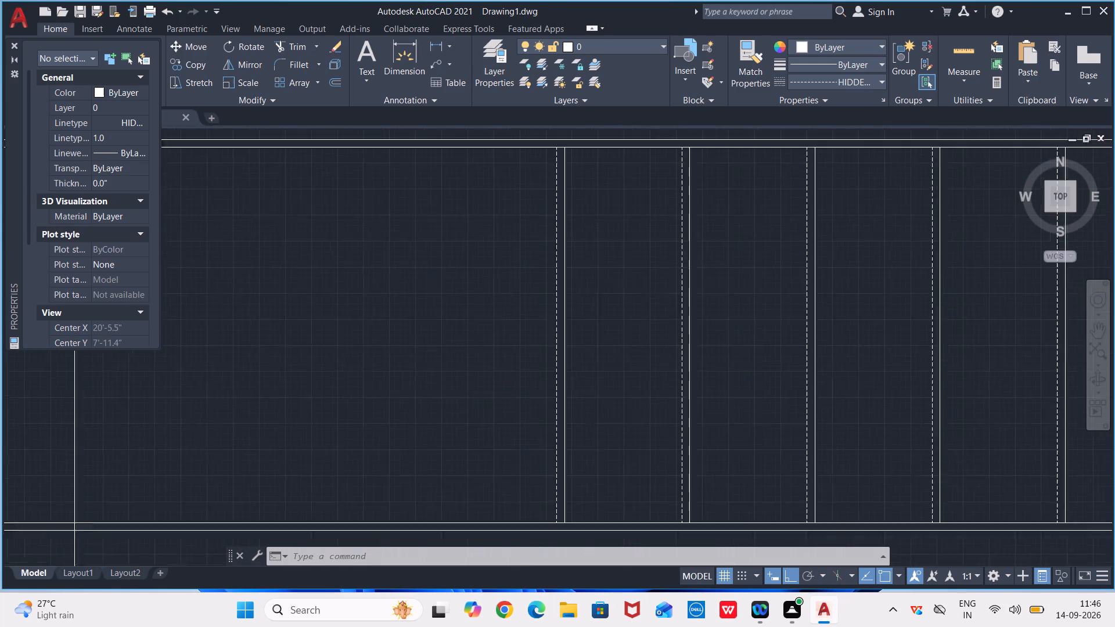
{"action": "scroll", "coordinate": [609, 401], "scroll_direction": "down", "scroll_amount": 2}
{"action": "middle_click_drag", "start_coordinate": [631, 396], "coordinate": [566, 329]}
{"action": "scroll", "coordinate": [576, 338], "scroll_direction": "up", "scroll_amount": 2}
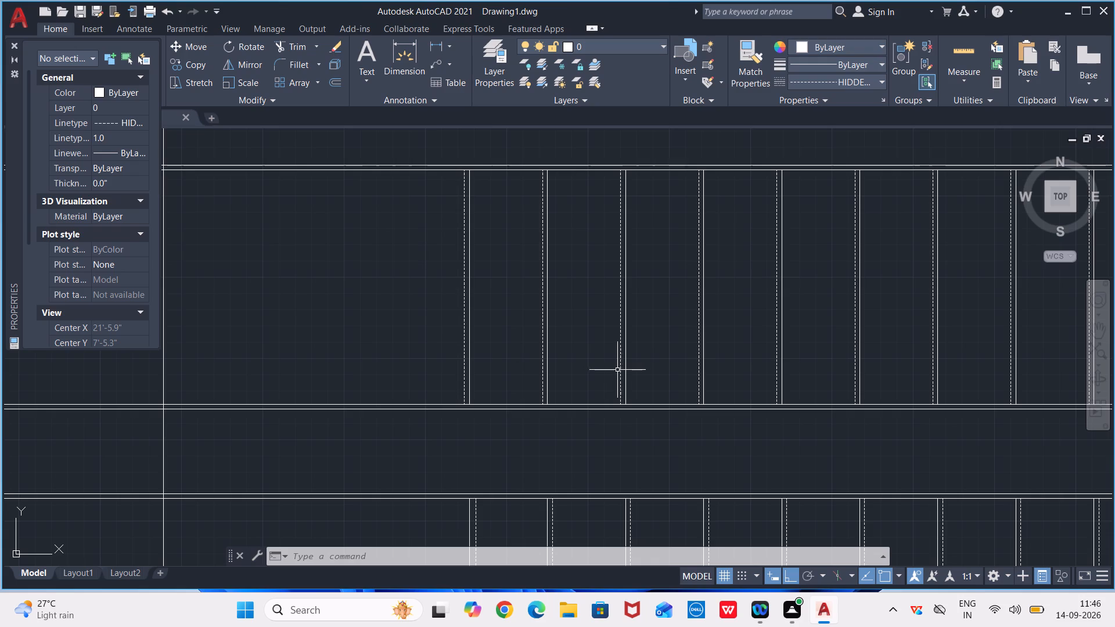
{"action": "scroll", "coordinate": [649, 367], "scroll_direction": "down", "scroll_amount": 1}
{"action": "middle_click_drag", "start_coordinate": [672, 373], "coordinate": [574, 308]}
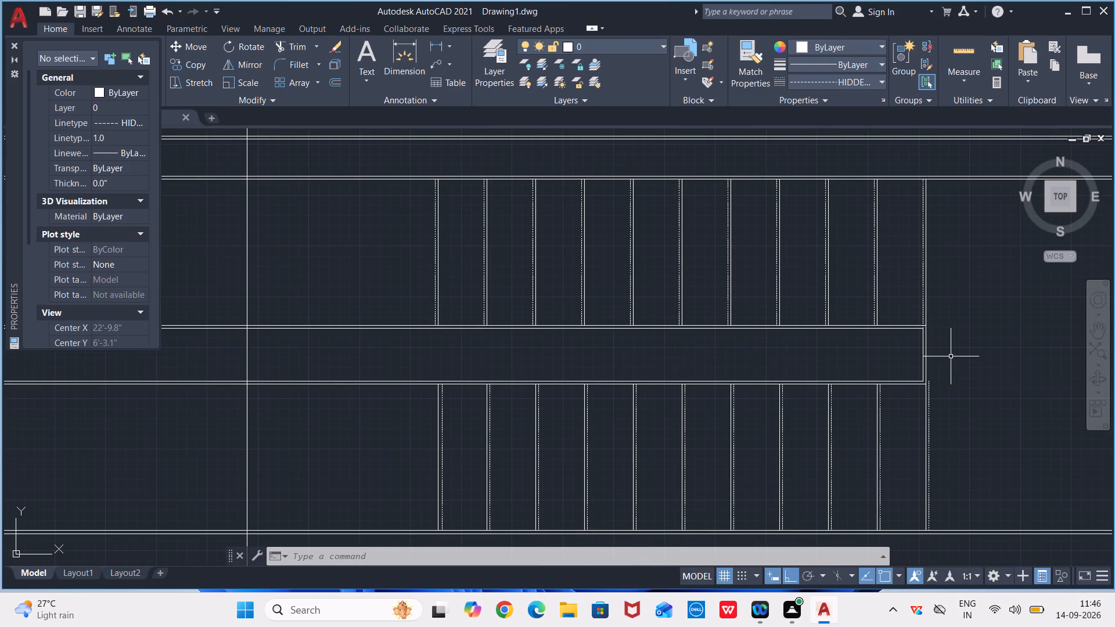
{"action": "middle_click_drag", "start_coordinate": [948, 351], "coordinate": [808, 345]}
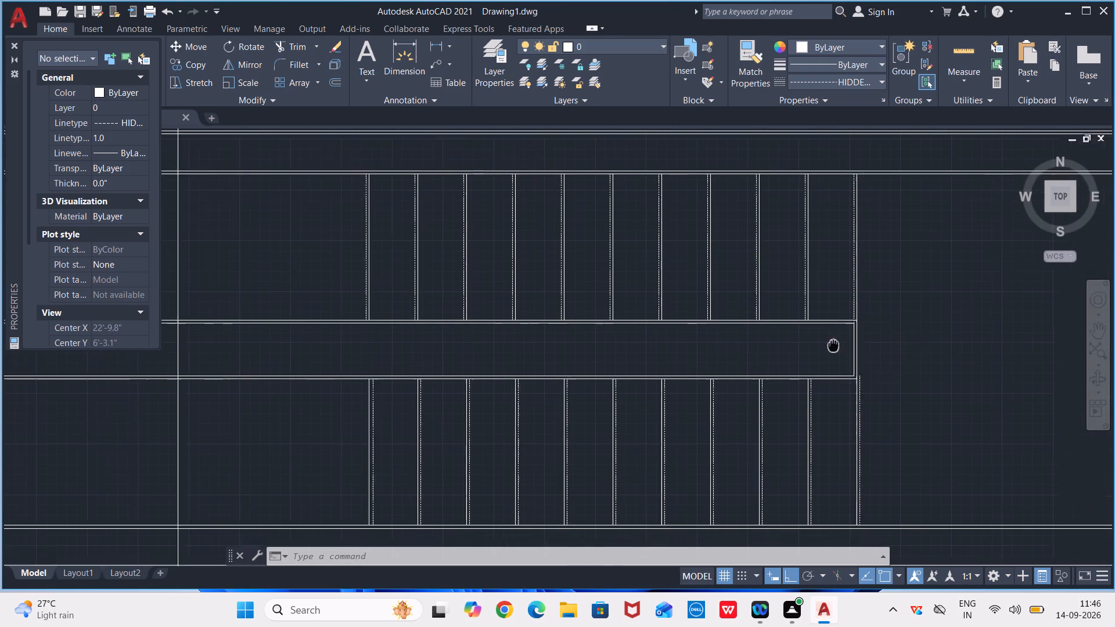
{"action": "middle_click_drag", "start_coordinate": [808, 345], "coordinate": [618, 364]}
{"action": "type", "text": "OF"}
{"action": "key", "text": "Return"}
{"action": "key", "text": "Return"}
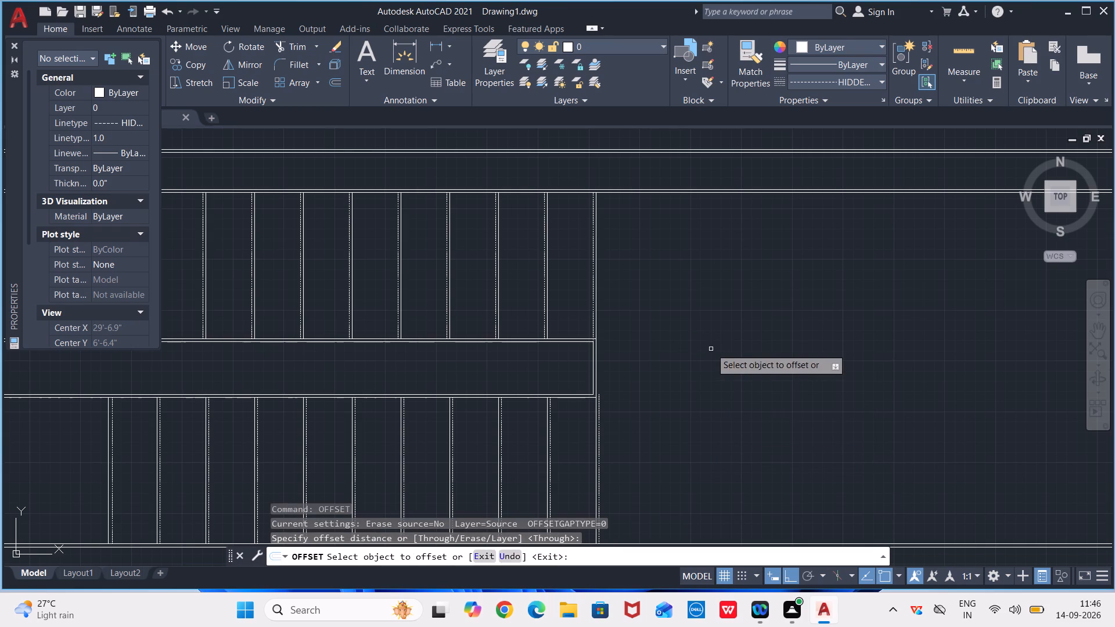
{"action": "left_click", "coordinate": [16, 44]}
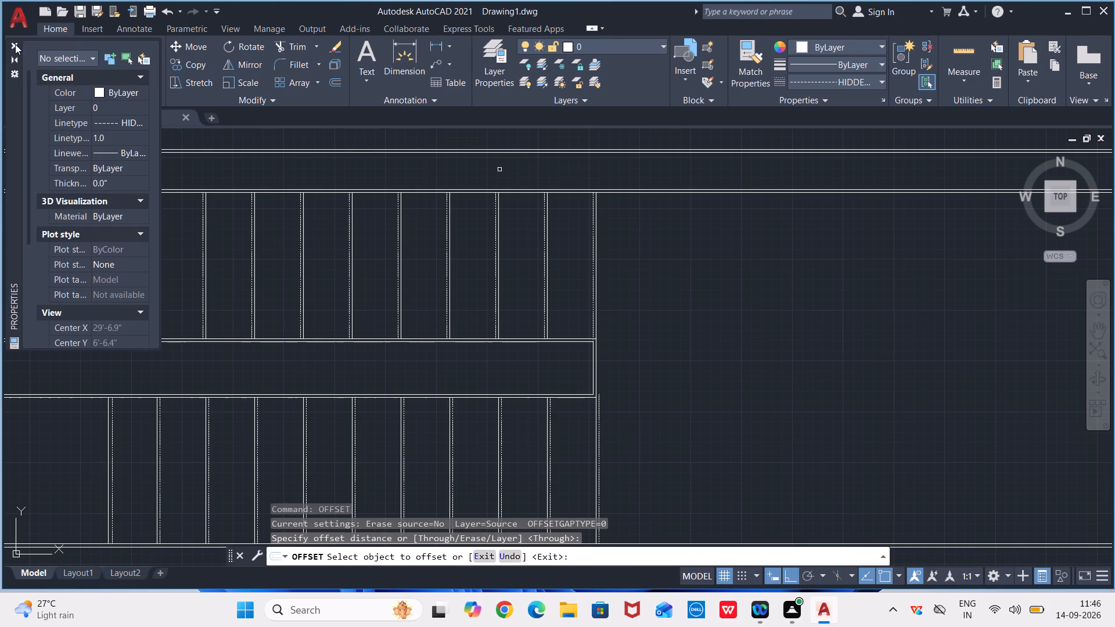
{"action": "scroll", "coordinate": [669, 236], "scroll_direction": "up", "scroll_amount": 2}
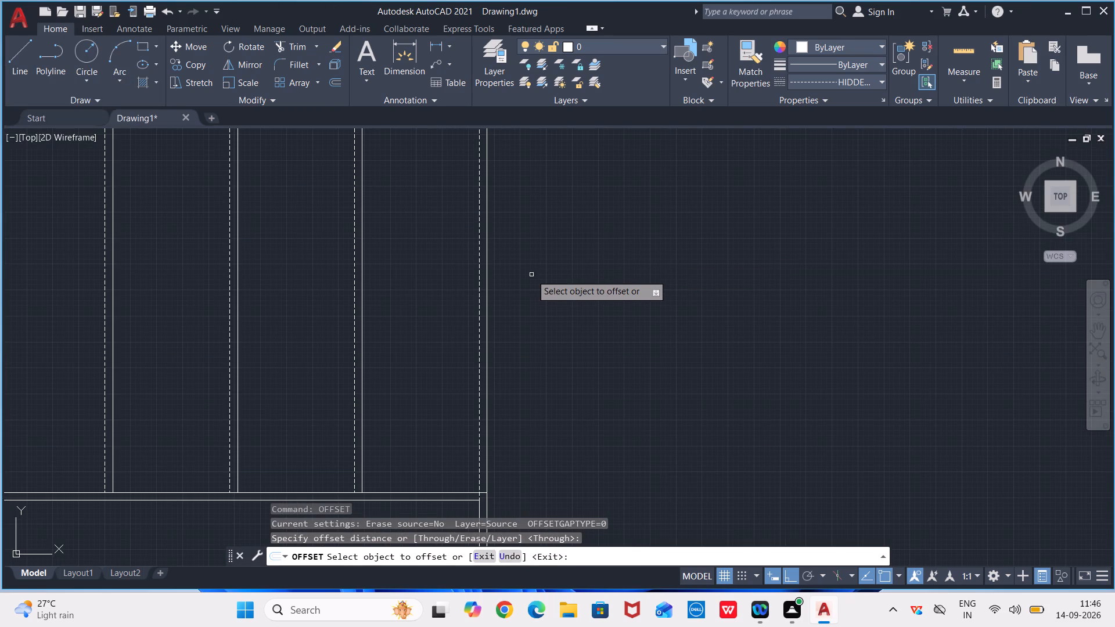
{"action": "double_click", "coordinate": [489, 297]}
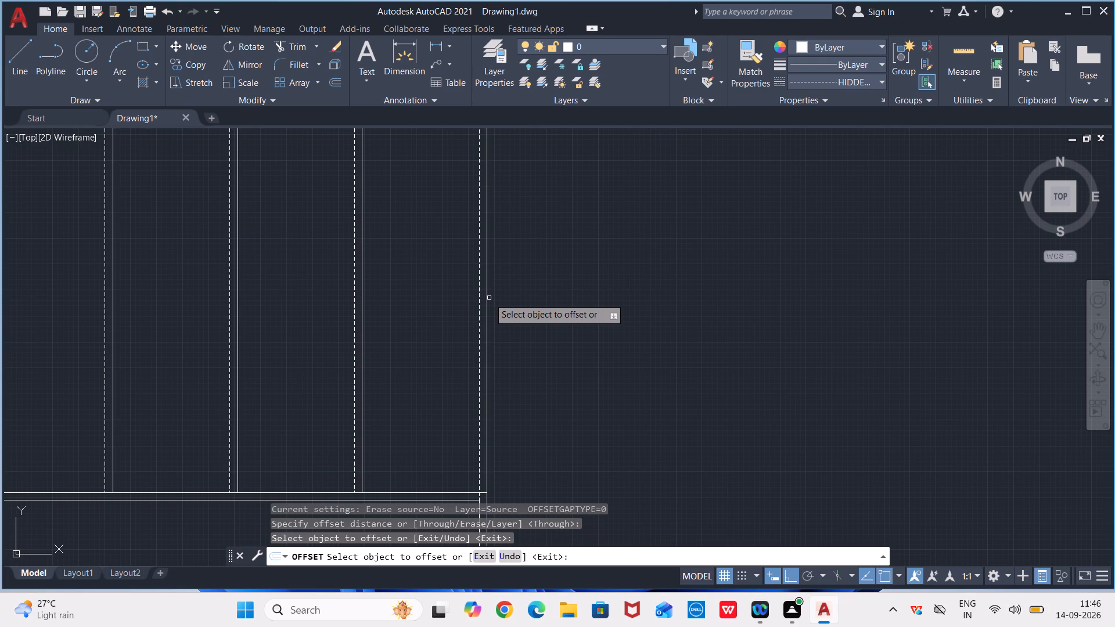
{"action": "left_click", "coordinate": [487, 300]}
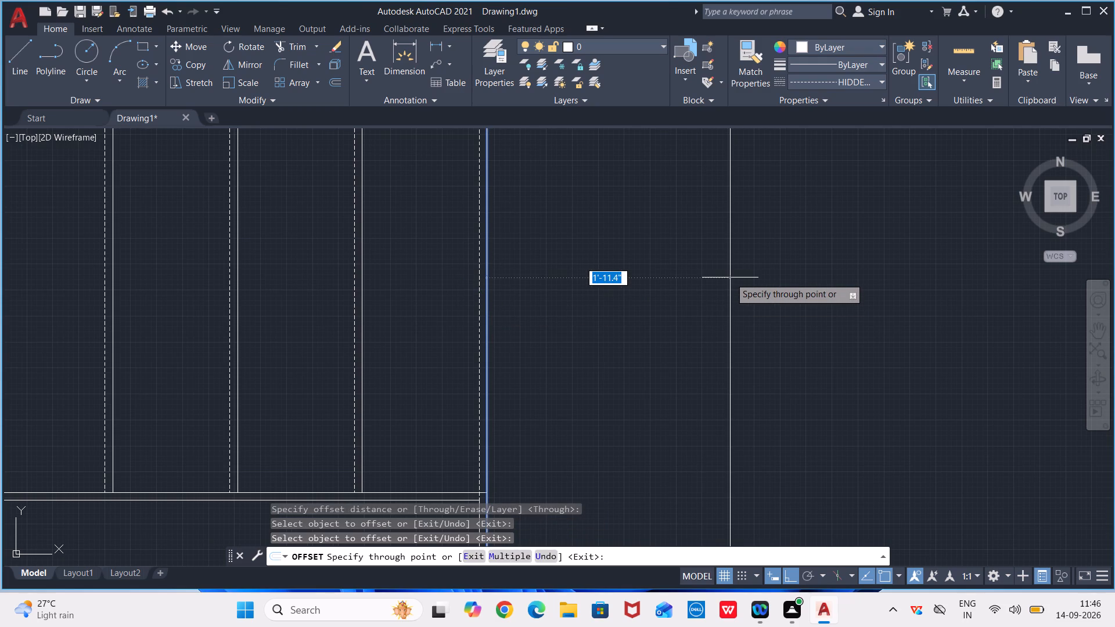
{"action": "type", "text": "3'"}
{"action": "key", "text": "Return"}
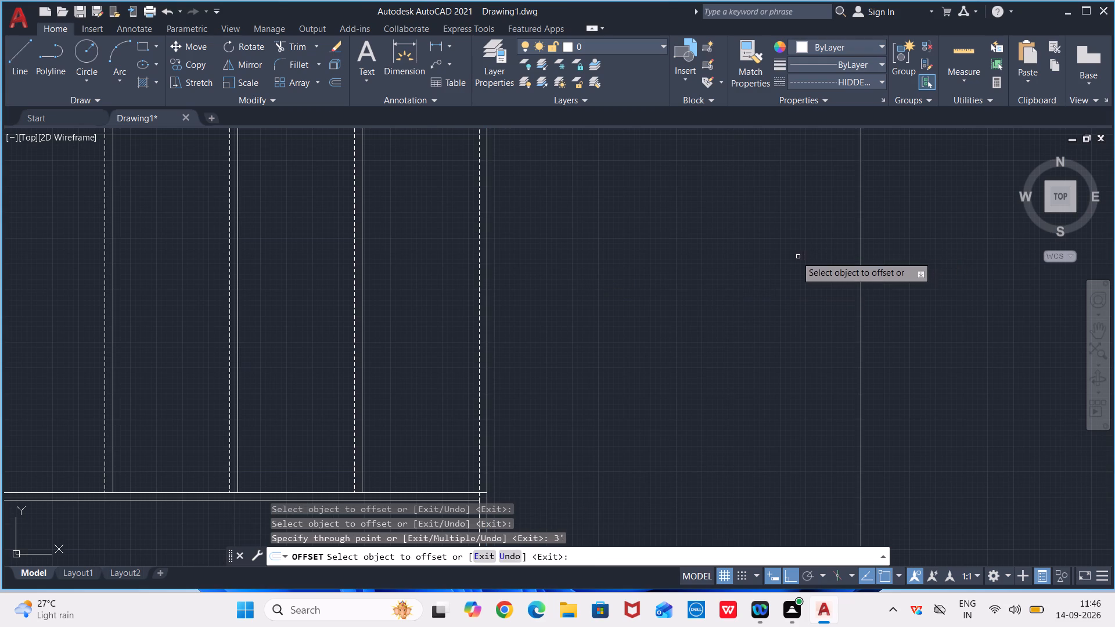
Offset the new landing edge line 0.75" to the right to form a double line.
{"action": "left_click", "coordinate": [861, 282]}
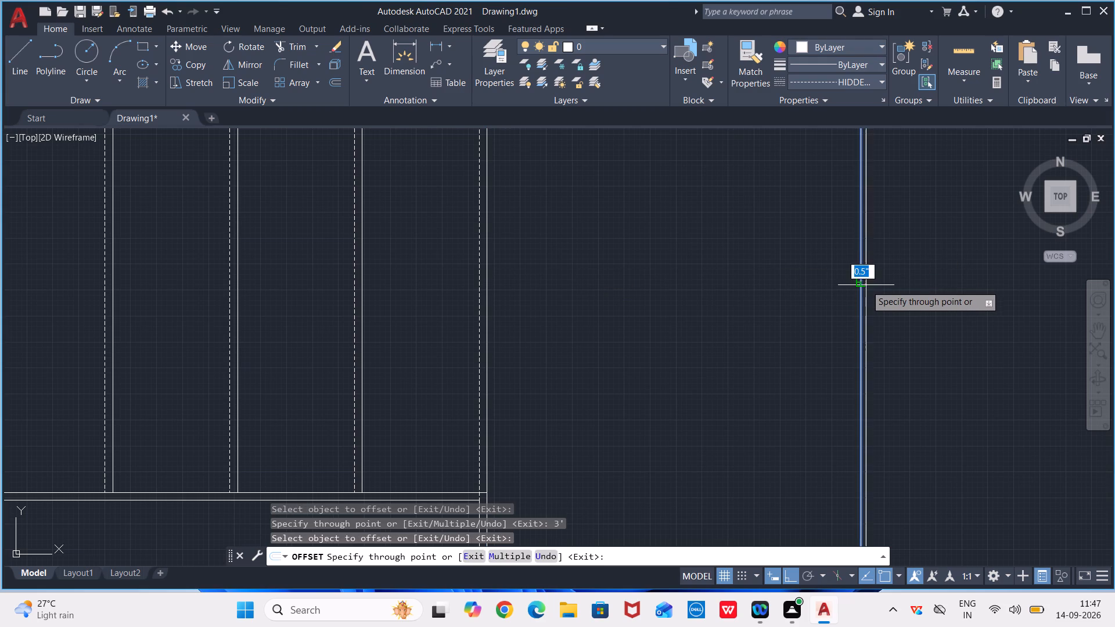
{"action": "type", "text": "0.75\""}
{"action": "key", "text": "Return"}
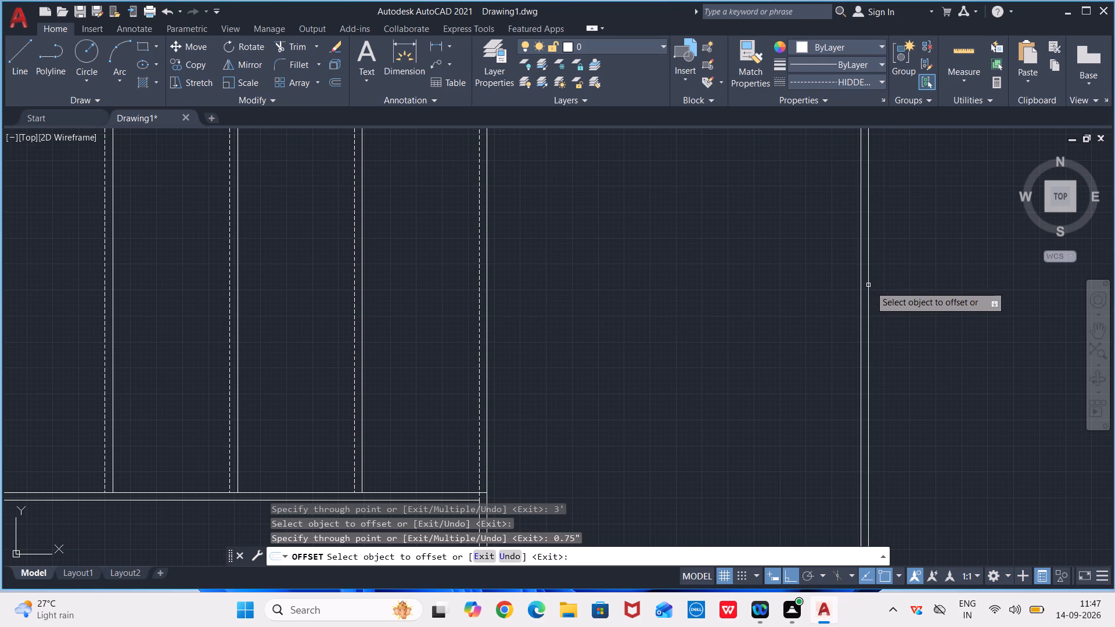
Offset the landing pair's outer line 9" to the right and offset that copy another 0.75" to form a second double line.
{"action": "left_click", "coordinate": [869, 290]}
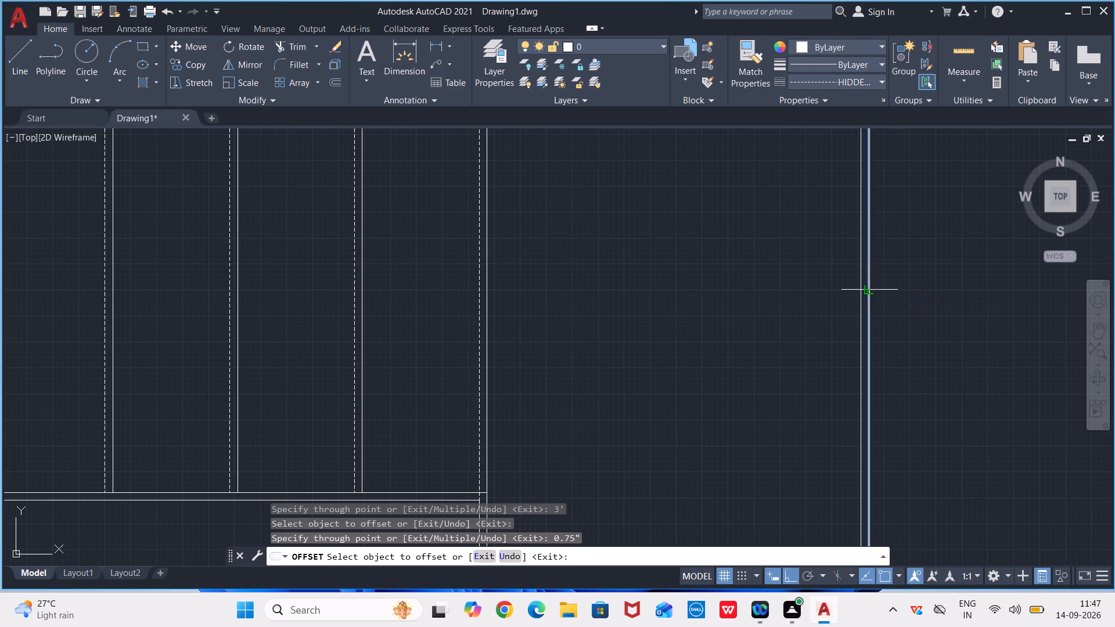
{"action": "key", "text": "9"}
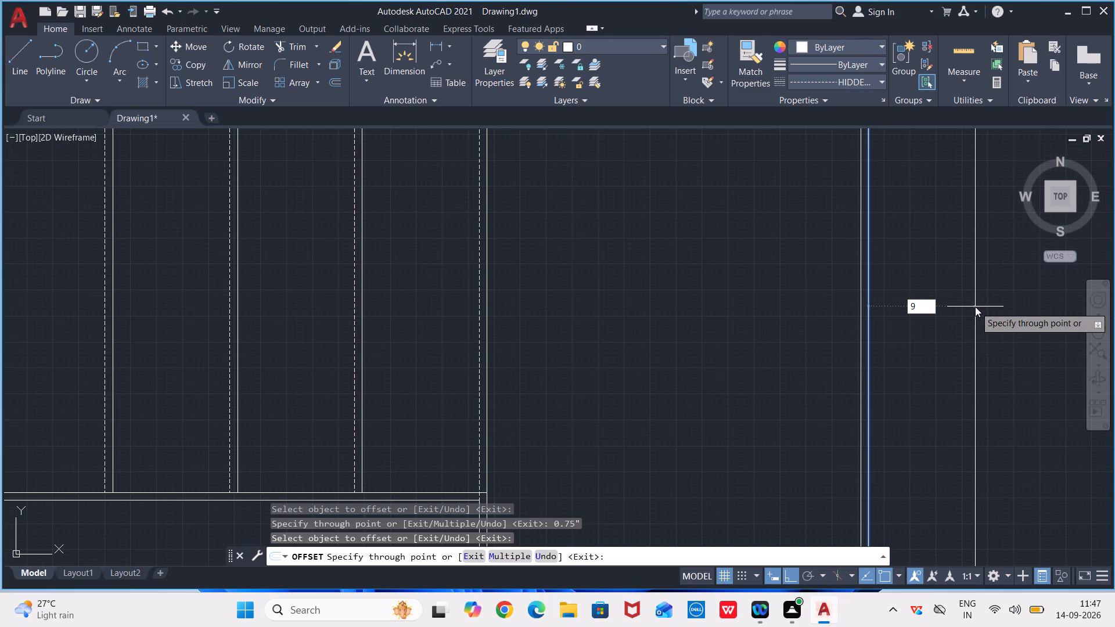
{"action": "key", "text": "shift+quotedbl"}
{"action": "key", "text": "Return"}
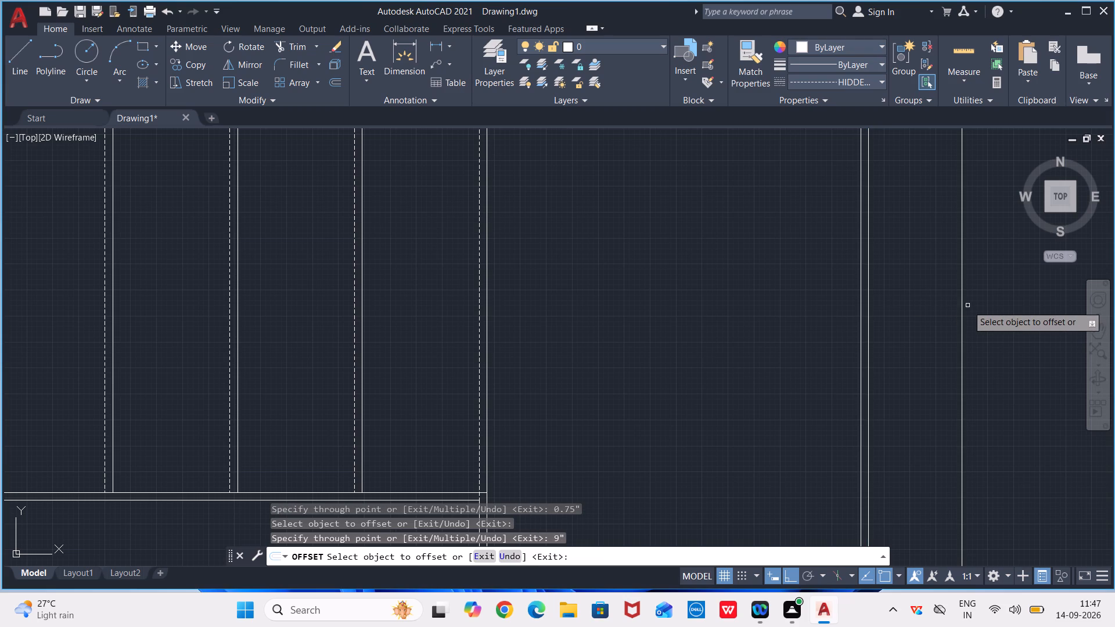
{"action": "left_click_drag", "start_coordinate": [961, 308], "coordinate": [969, 308]}
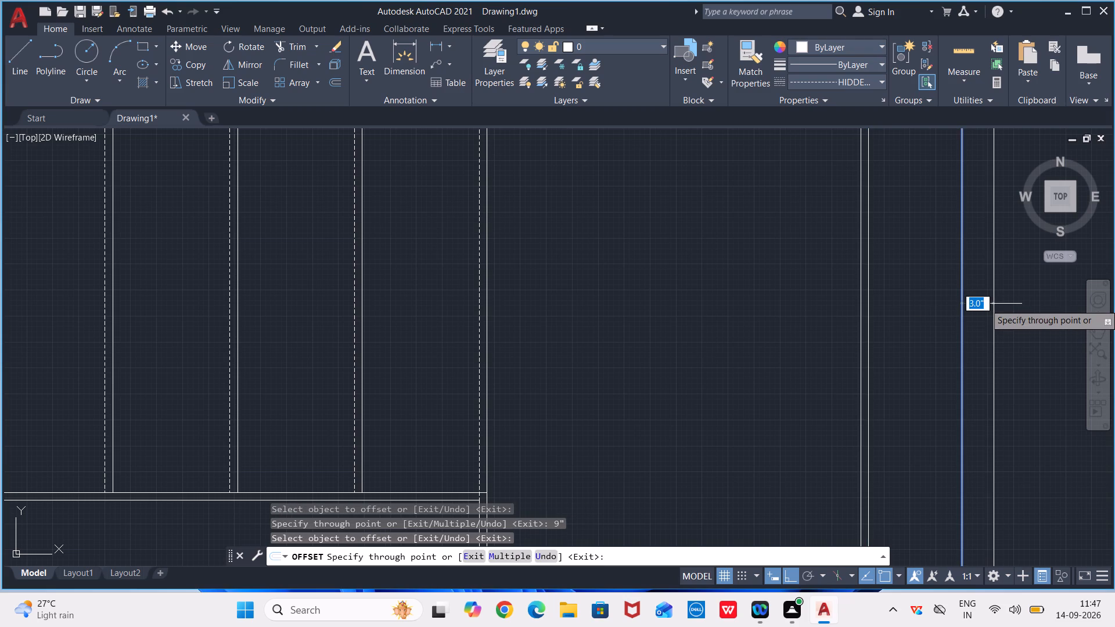
{"action": "type", "text": "0.75"}
{"action": "key", "text": "shift+quotedbl"}
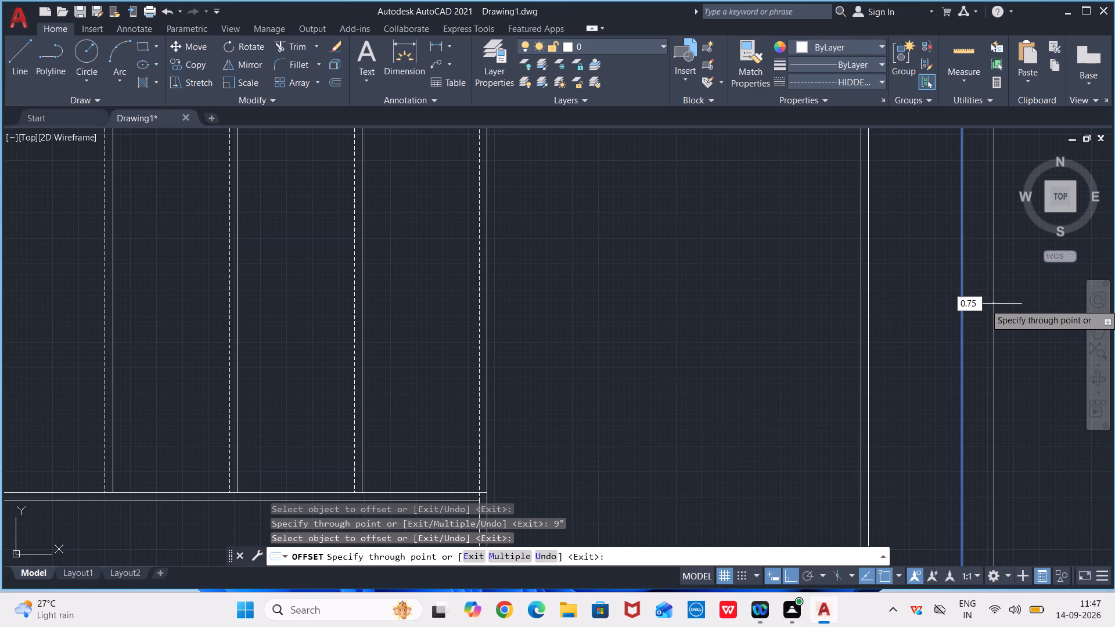
{"action": "key", "text": "Return"}
{"action": "key", "text": "Escape"}
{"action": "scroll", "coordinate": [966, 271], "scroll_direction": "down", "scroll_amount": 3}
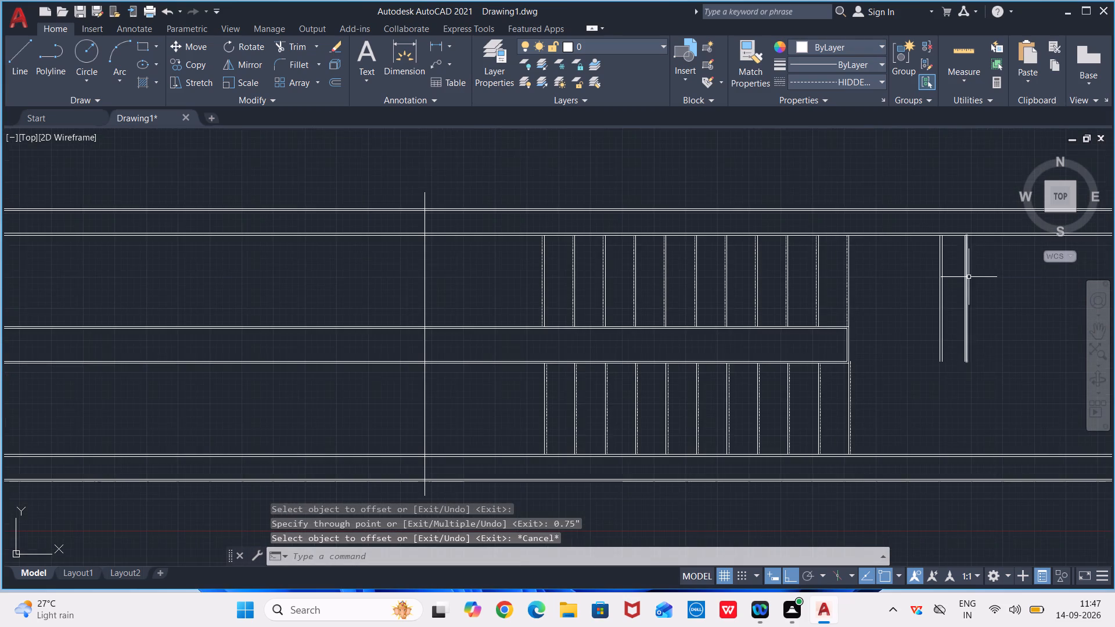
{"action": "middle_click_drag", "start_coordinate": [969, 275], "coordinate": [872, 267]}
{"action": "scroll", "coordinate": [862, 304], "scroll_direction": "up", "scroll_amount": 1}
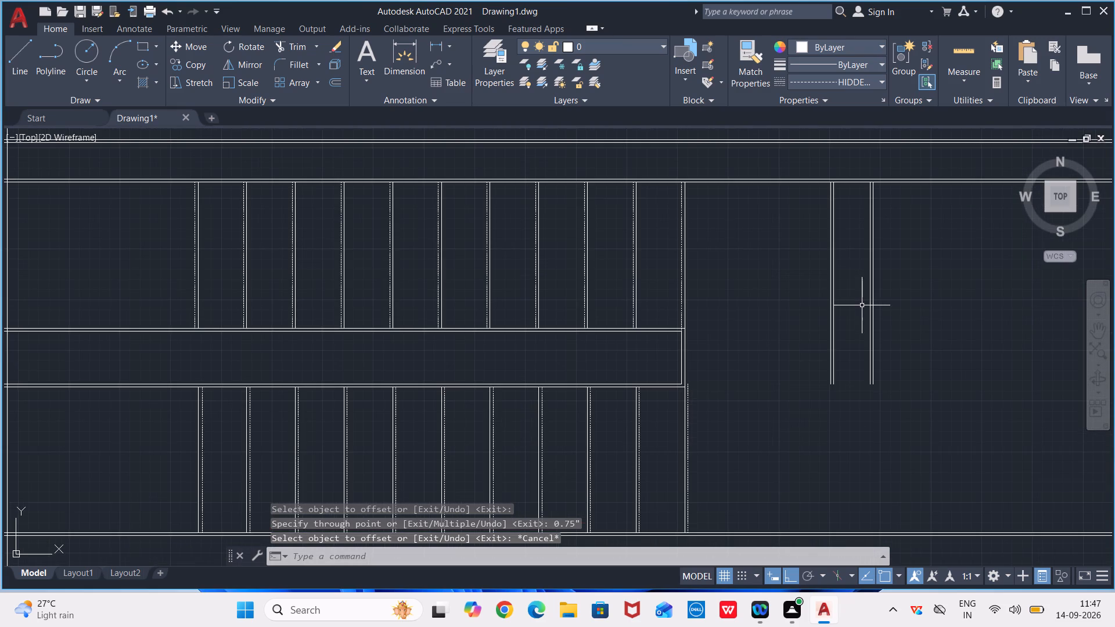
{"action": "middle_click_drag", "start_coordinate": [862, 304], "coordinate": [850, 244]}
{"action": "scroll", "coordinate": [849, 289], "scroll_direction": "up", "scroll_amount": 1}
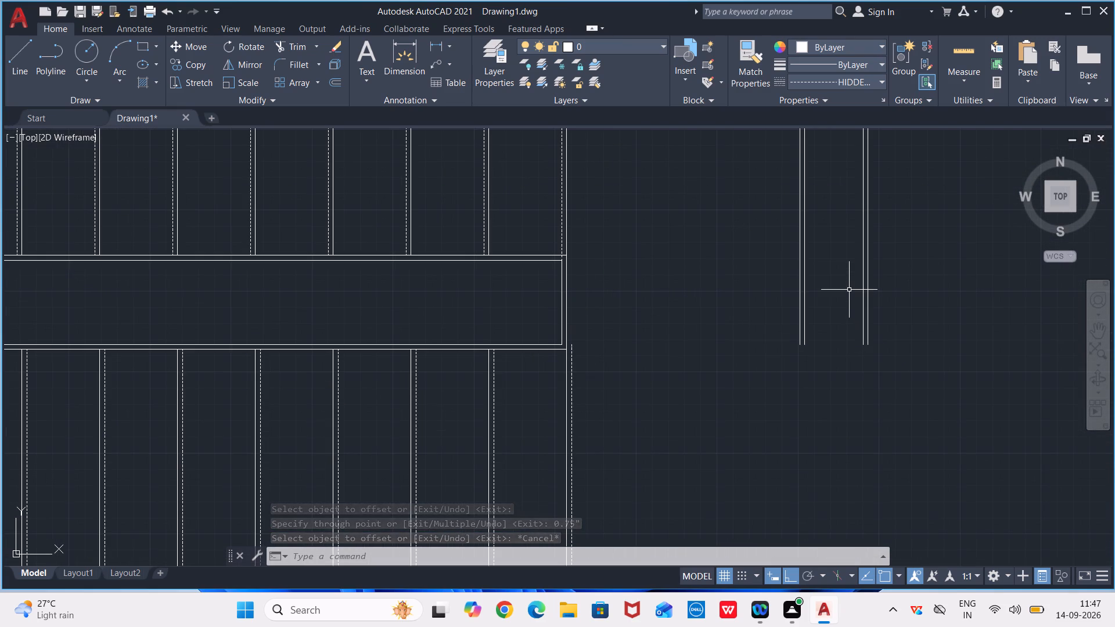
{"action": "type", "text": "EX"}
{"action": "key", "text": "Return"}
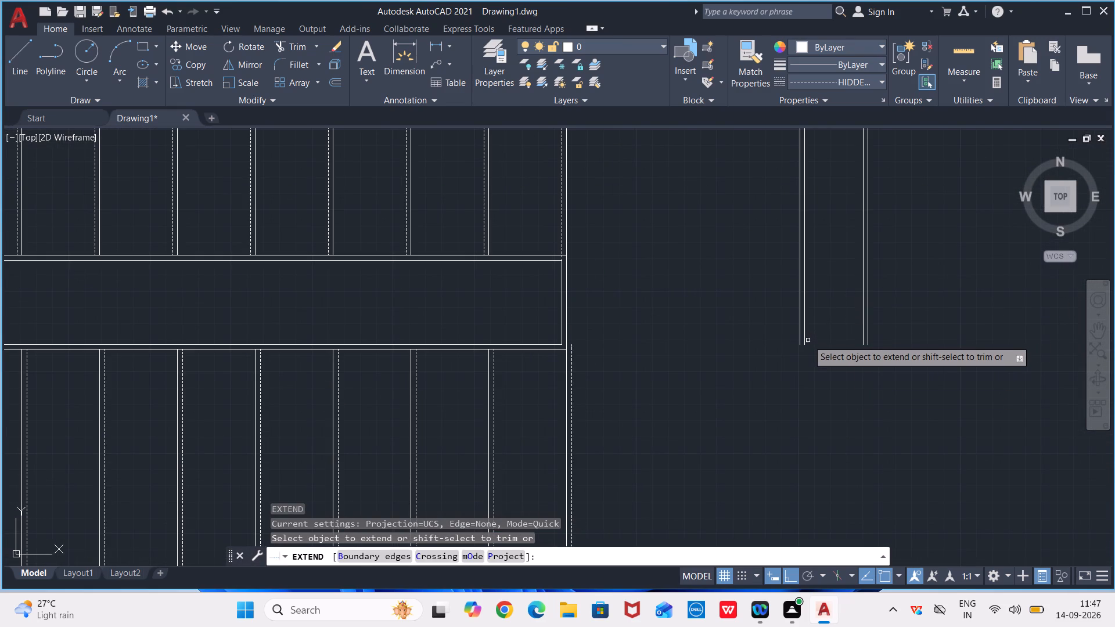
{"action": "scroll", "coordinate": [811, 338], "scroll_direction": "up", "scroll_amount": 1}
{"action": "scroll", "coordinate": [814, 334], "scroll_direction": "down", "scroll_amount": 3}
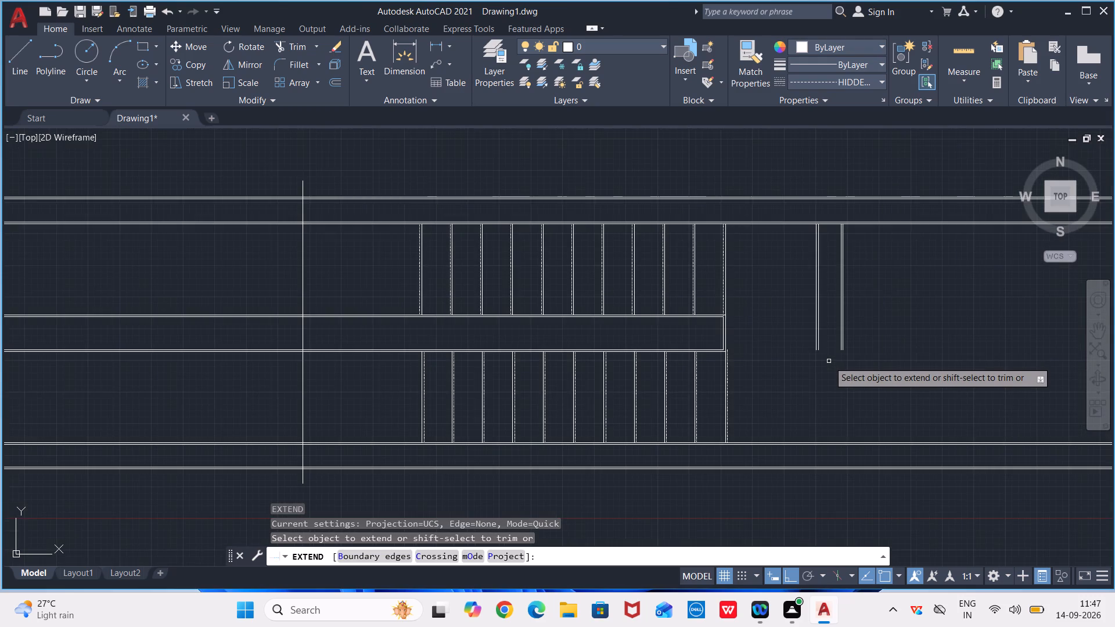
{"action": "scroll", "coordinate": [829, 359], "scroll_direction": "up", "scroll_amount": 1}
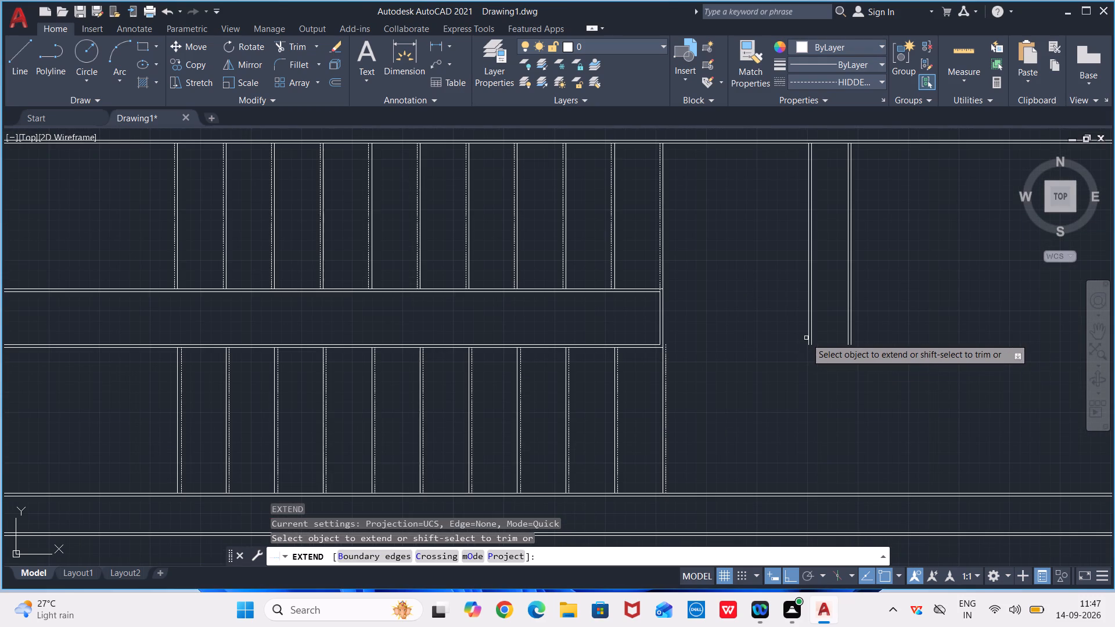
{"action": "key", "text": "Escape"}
Extend all four lines of the two landing double lines down to the lower flight's outer boundary.
{"action": "type", "text": "EX"}
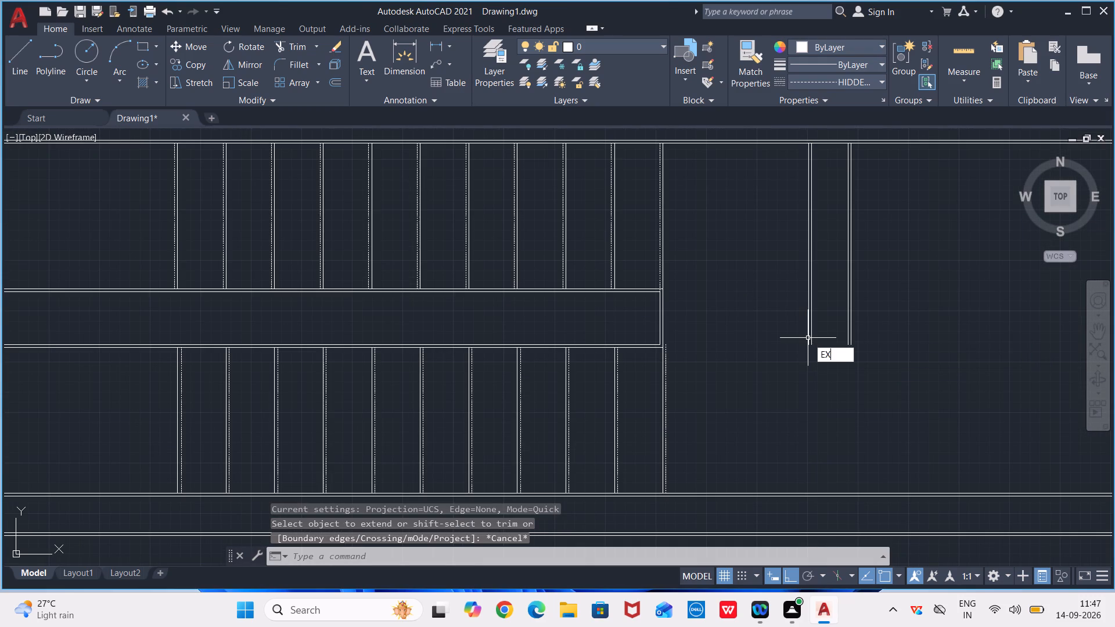
{"action": "key", "text": "Return"}
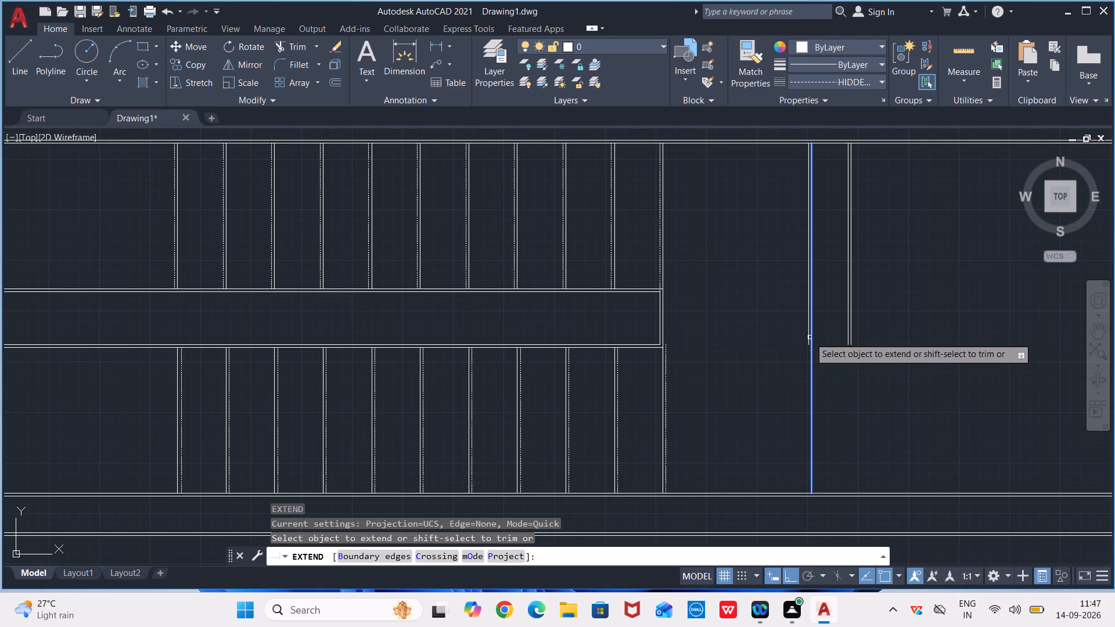
{"action": "left_click", "coordinate": [810, 337]}
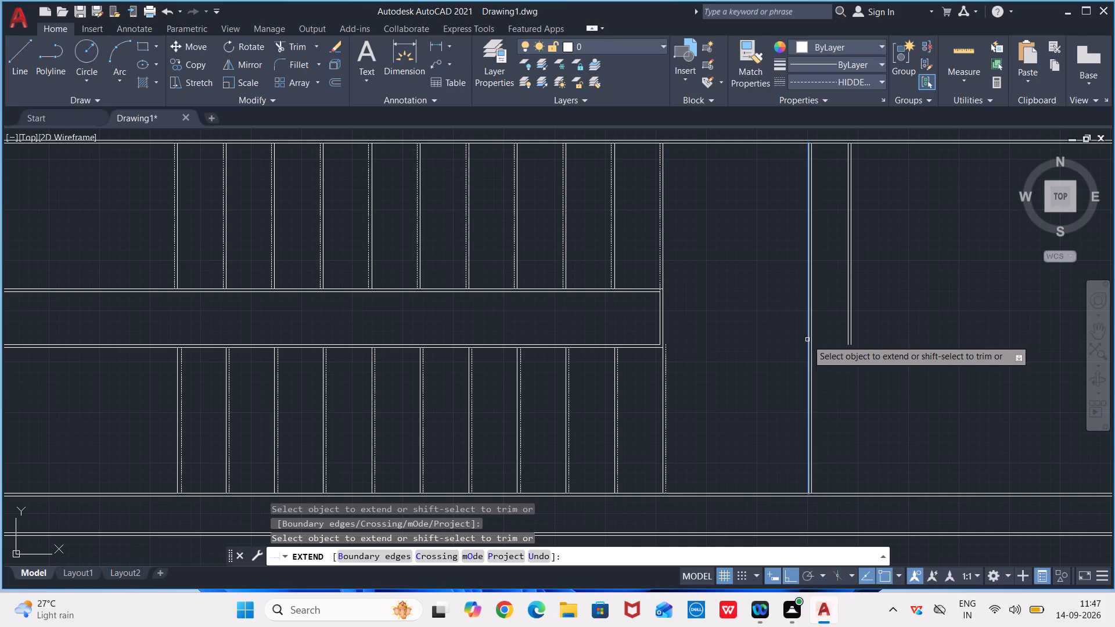
{"action": "left_click", "coordinate": [807, 338]}
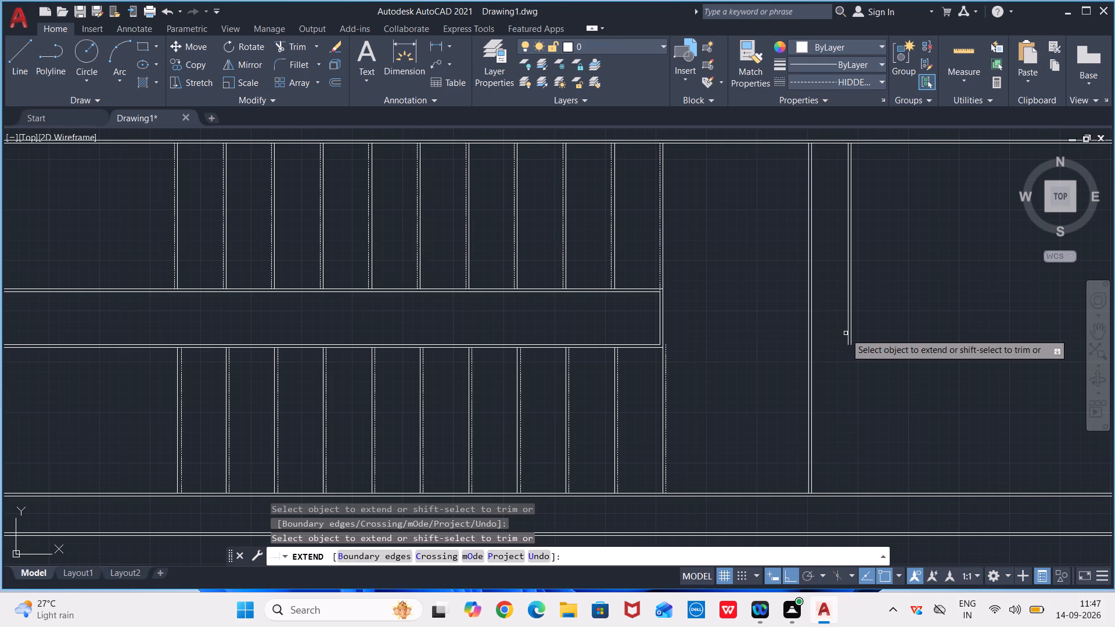
{"action": "left_click", "coordinate": [850, 333]}
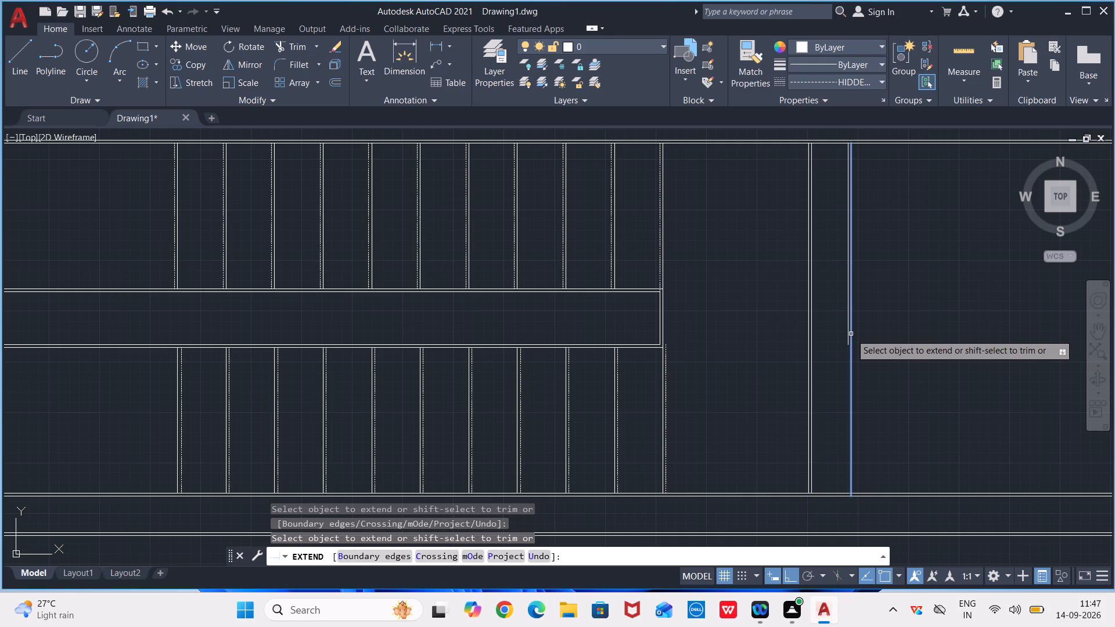
{"action": "left_click", "coordinate": [846, 337]}
{"action": "key", "text": "Escape"}
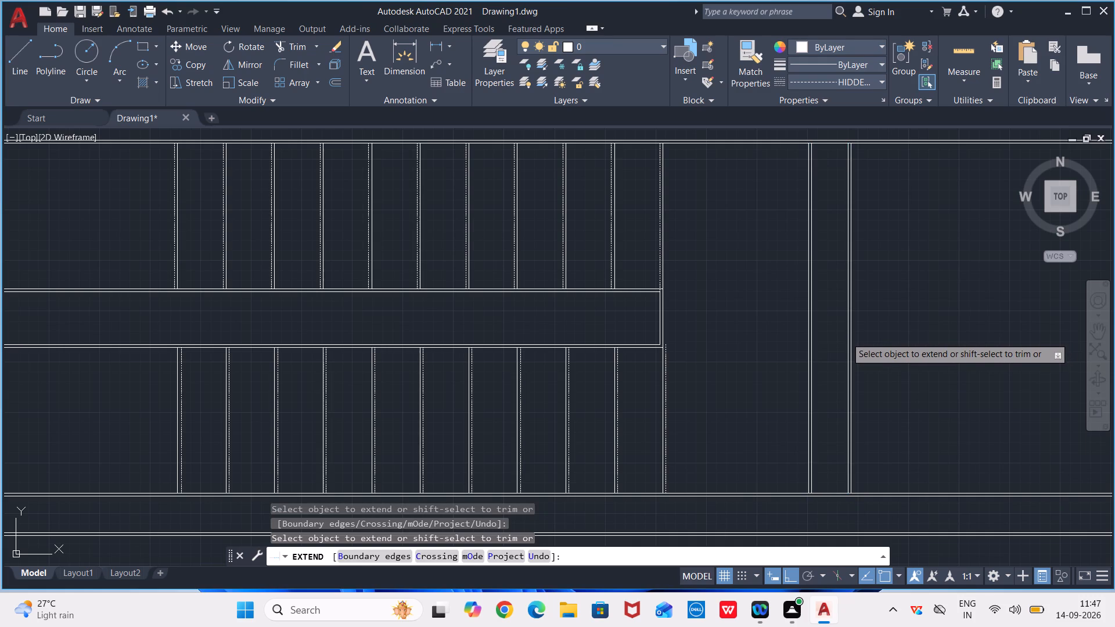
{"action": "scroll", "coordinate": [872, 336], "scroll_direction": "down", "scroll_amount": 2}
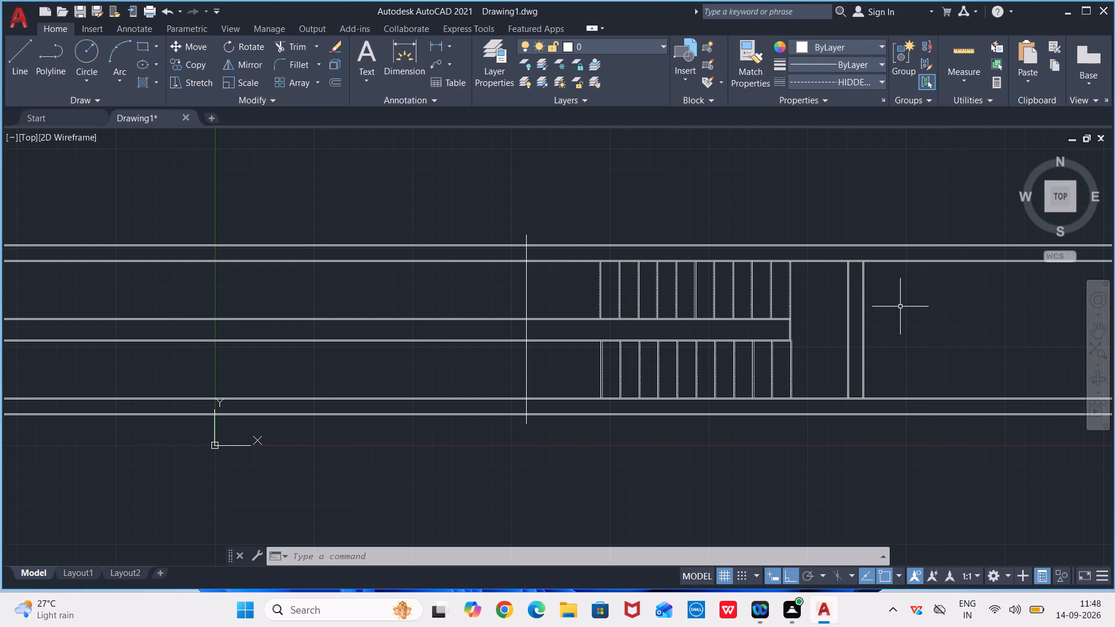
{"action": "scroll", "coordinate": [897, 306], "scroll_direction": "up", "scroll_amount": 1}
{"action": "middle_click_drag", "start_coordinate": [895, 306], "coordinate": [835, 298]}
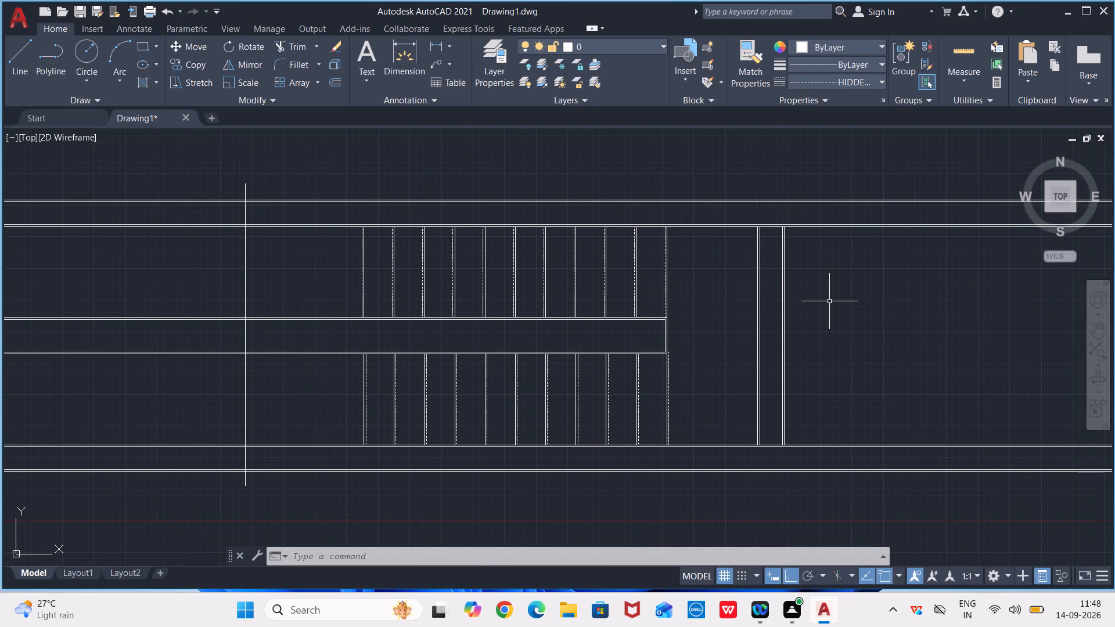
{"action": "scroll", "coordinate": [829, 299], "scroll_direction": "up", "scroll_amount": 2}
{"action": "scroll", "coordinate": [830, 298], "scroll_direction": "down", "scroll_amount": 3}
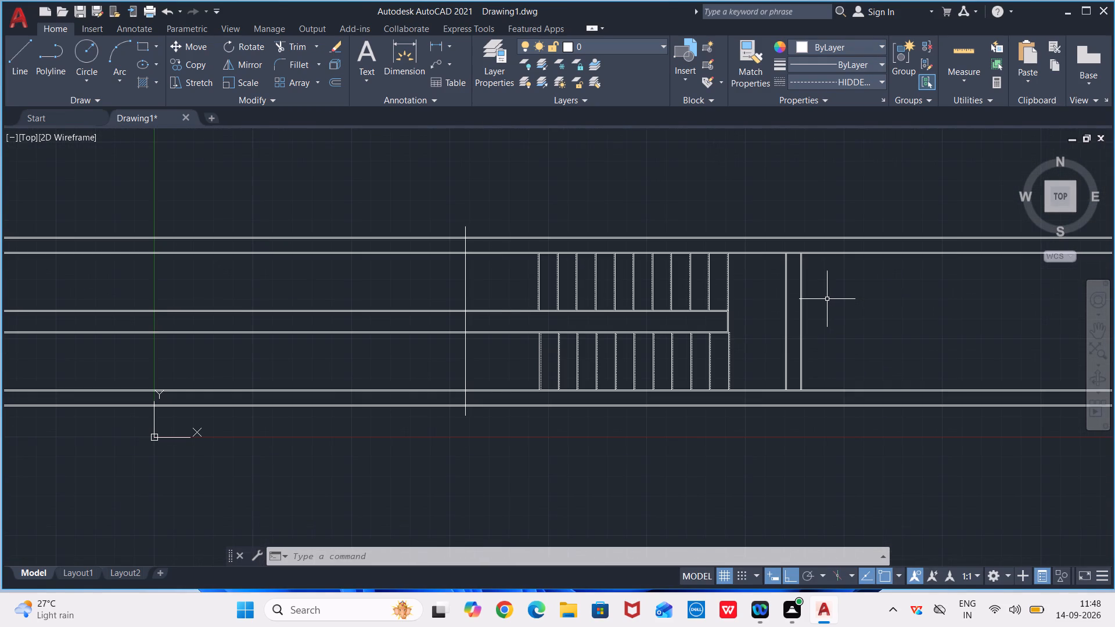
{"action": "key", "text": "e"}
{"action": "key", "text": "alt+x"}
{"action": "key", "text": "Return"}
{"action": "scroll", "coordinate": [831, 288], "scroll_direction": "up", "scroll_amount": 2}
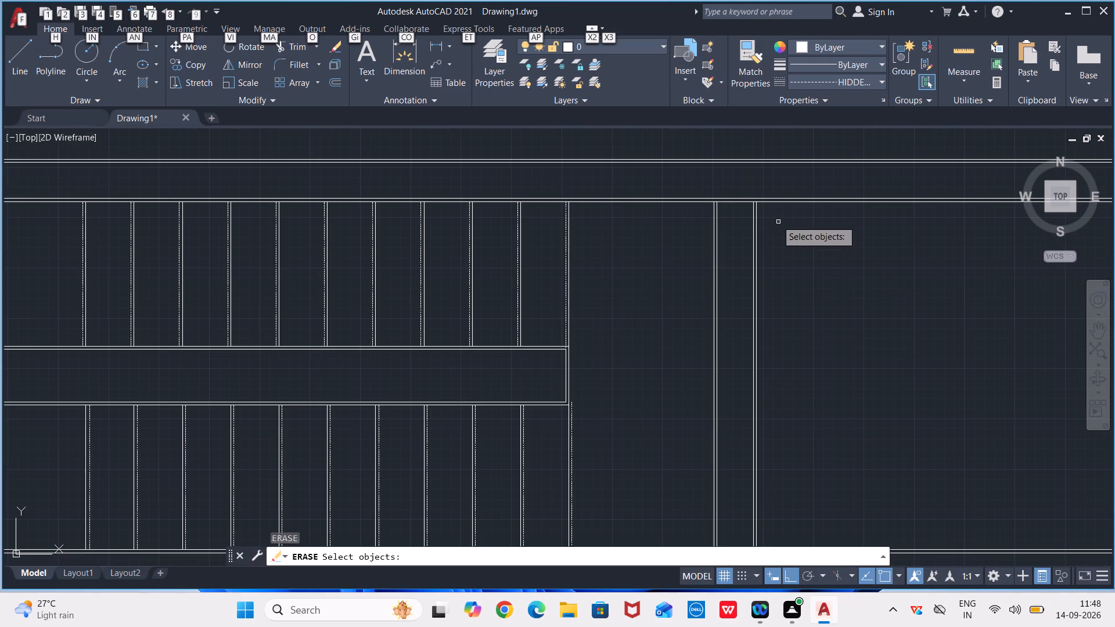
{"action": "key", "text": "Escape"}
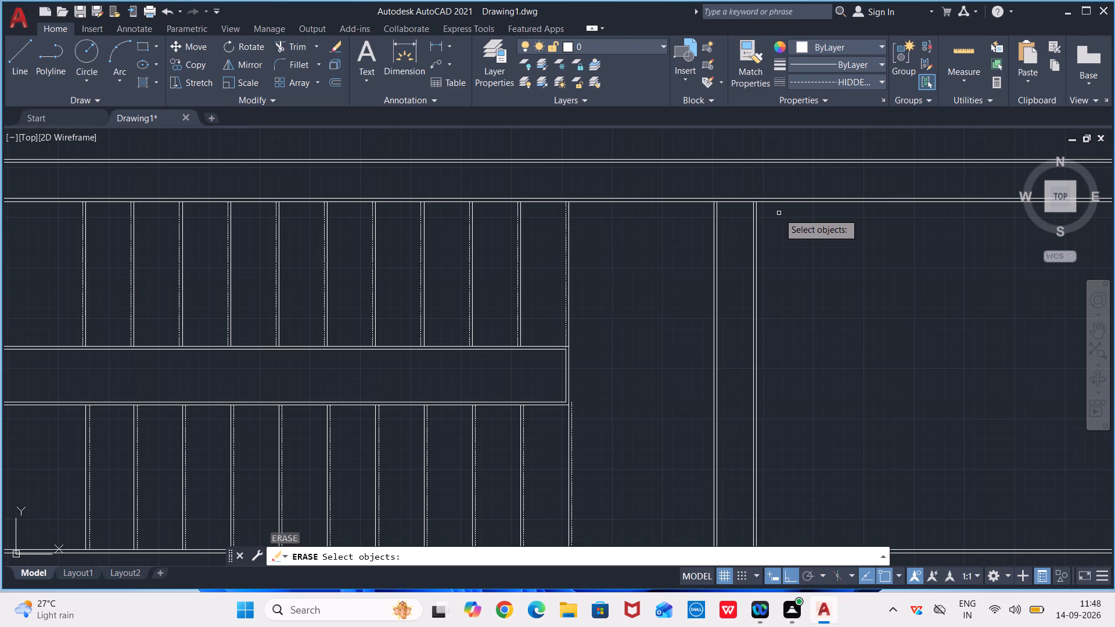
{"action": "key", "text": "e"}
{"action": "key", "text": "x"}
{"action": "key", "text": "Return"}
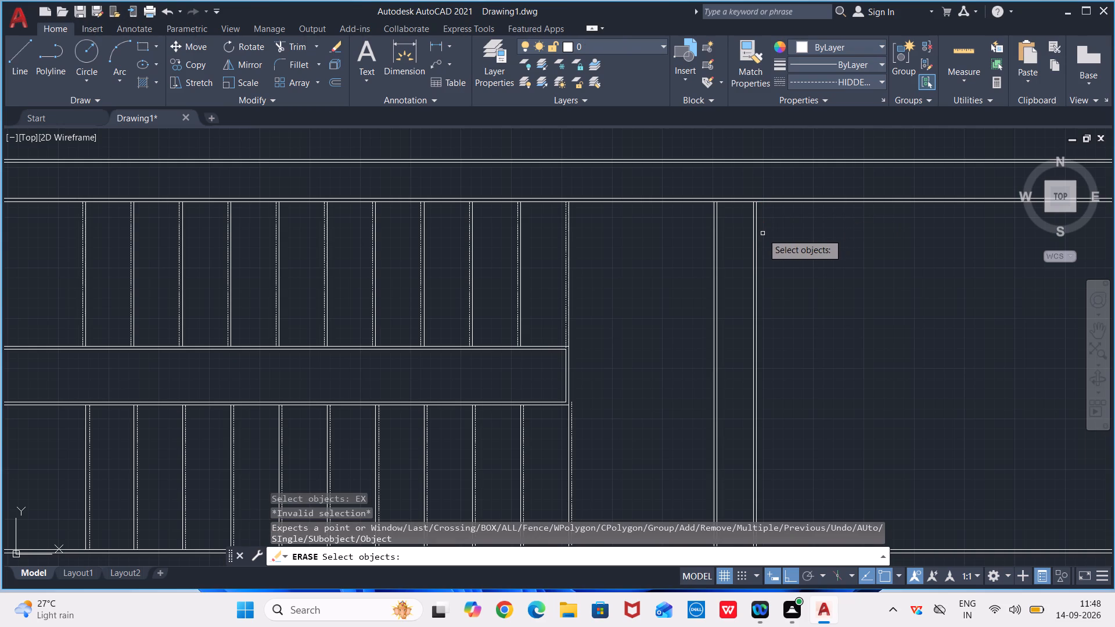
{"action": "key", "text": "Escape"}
Extend the outermost landing line upward to the upper line of the double boundary above the upper flight.
{"action": "type", "text": "EX"}
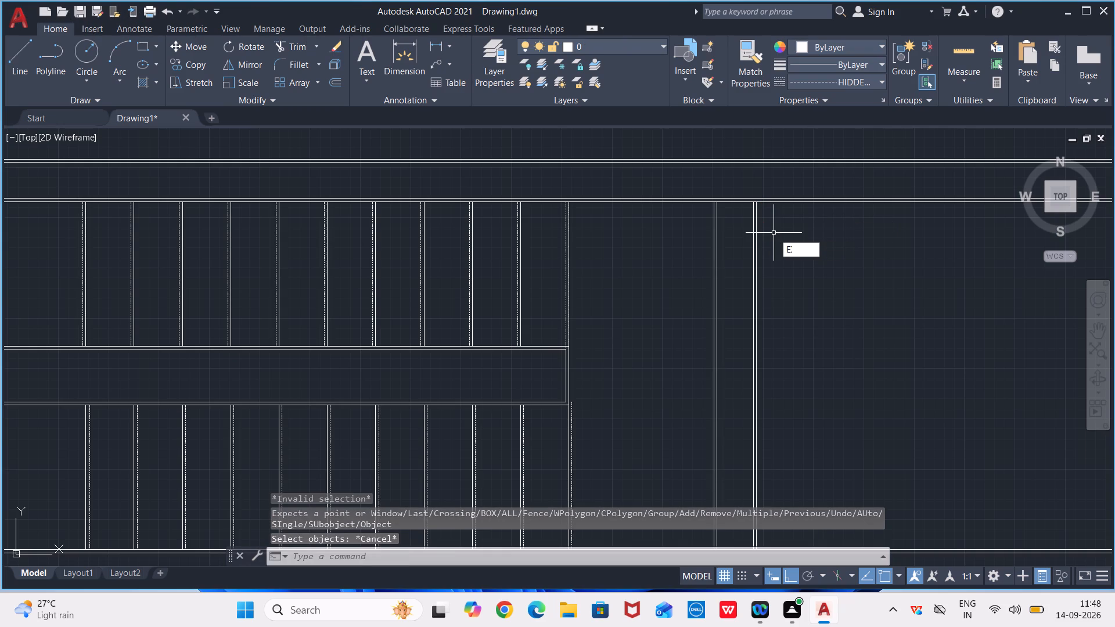
{"action": "key", "text": "Return"}
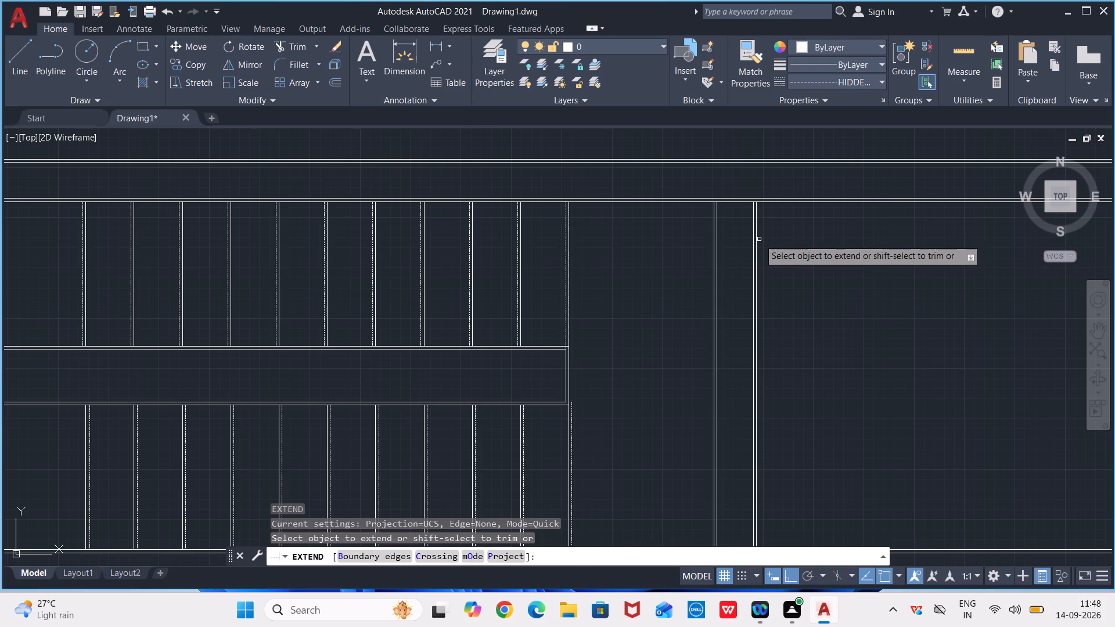
{"action": "scroll", "coordinate": [759, 239], "scroll_direction": "up", "scroll_amount": 2}
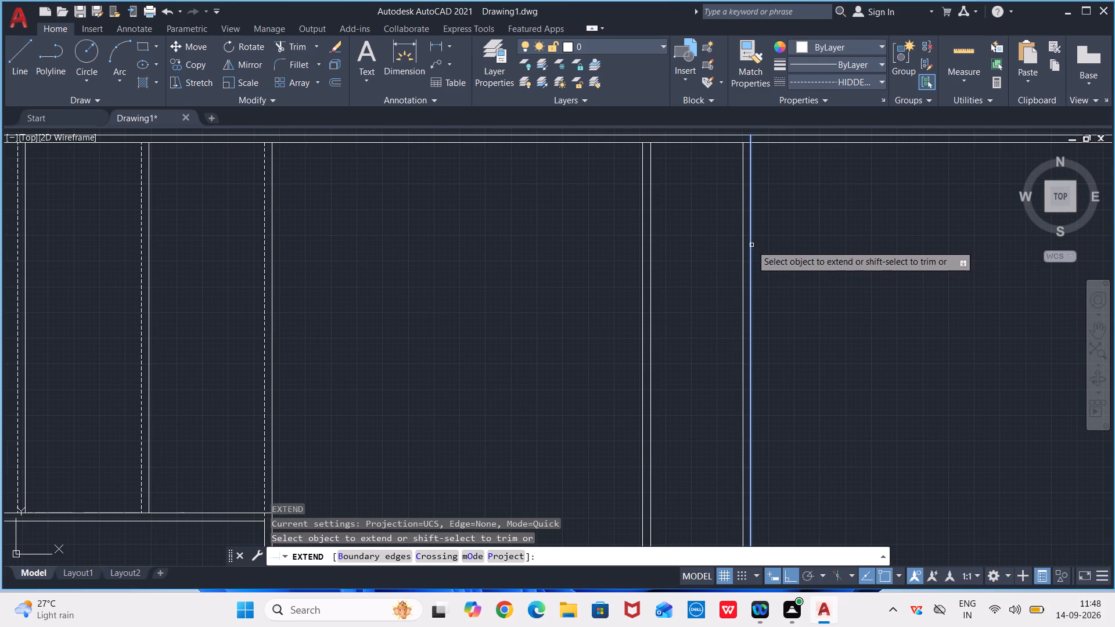
{"action": "left_click", "coordinate": [751, 244]}
{"action": "left_click", "coordinate": [751, 245]}
{"action": "left_click", "coordinate": [750, 247]}
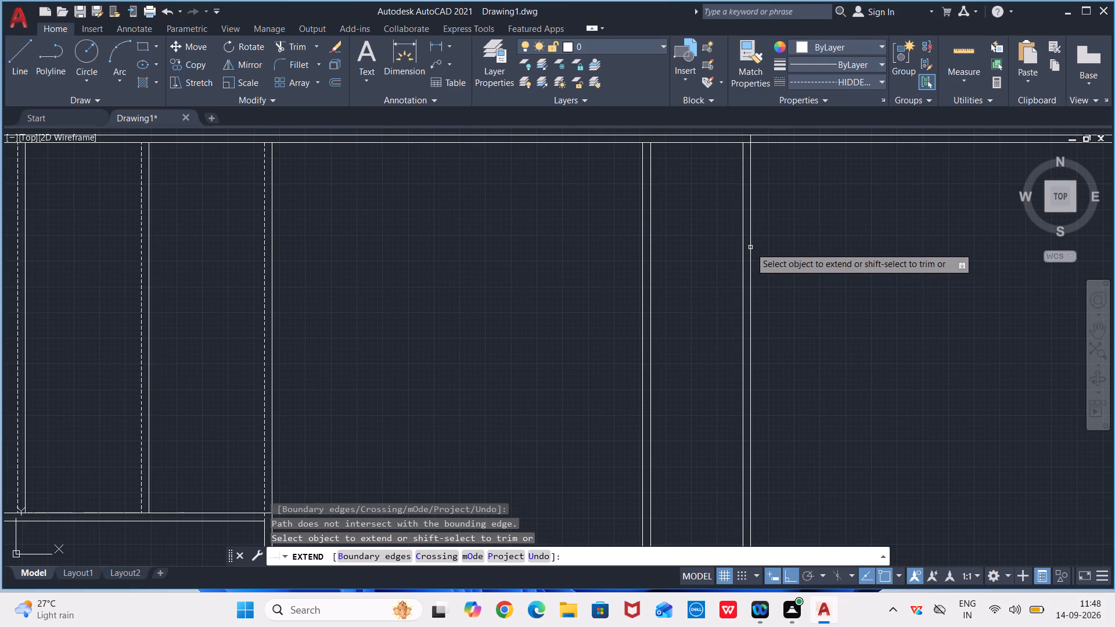
{"action": "scroll", "coordinate": [783, 226], "scroll_direction": "down", "scroll_amount": 1}
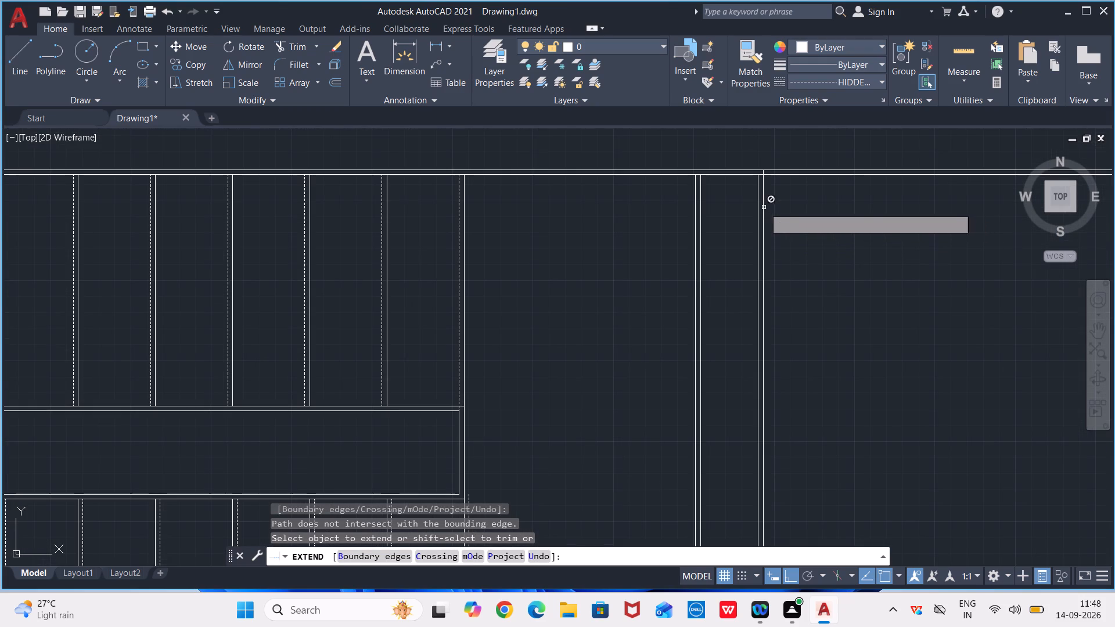
{"action": "left_click", "coordinate": [764, 206]}
{"action": "key", "text": "space"}
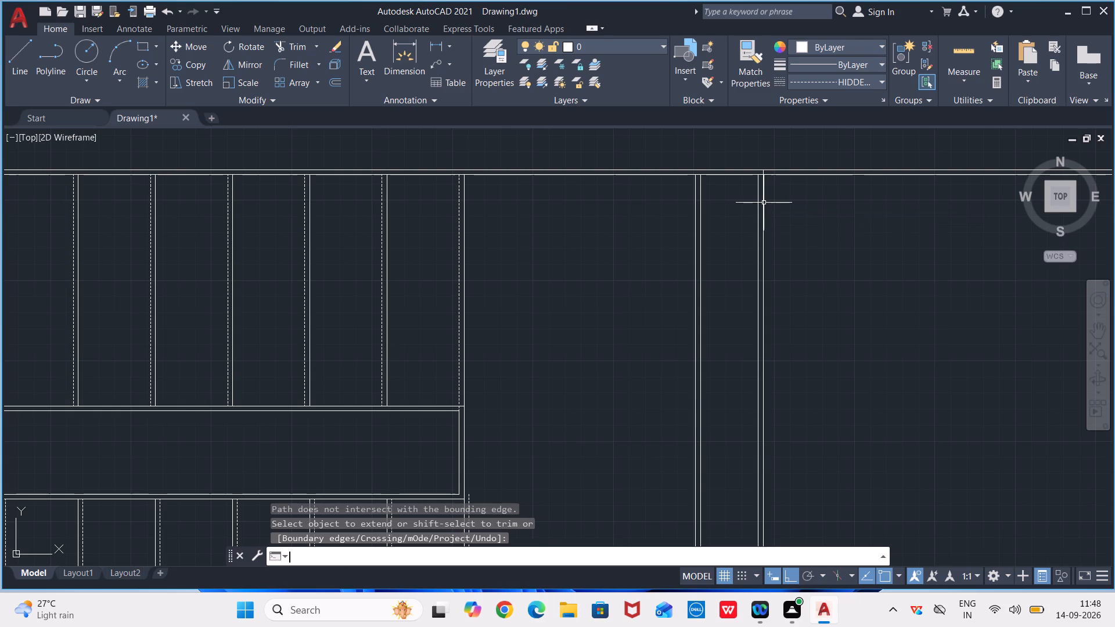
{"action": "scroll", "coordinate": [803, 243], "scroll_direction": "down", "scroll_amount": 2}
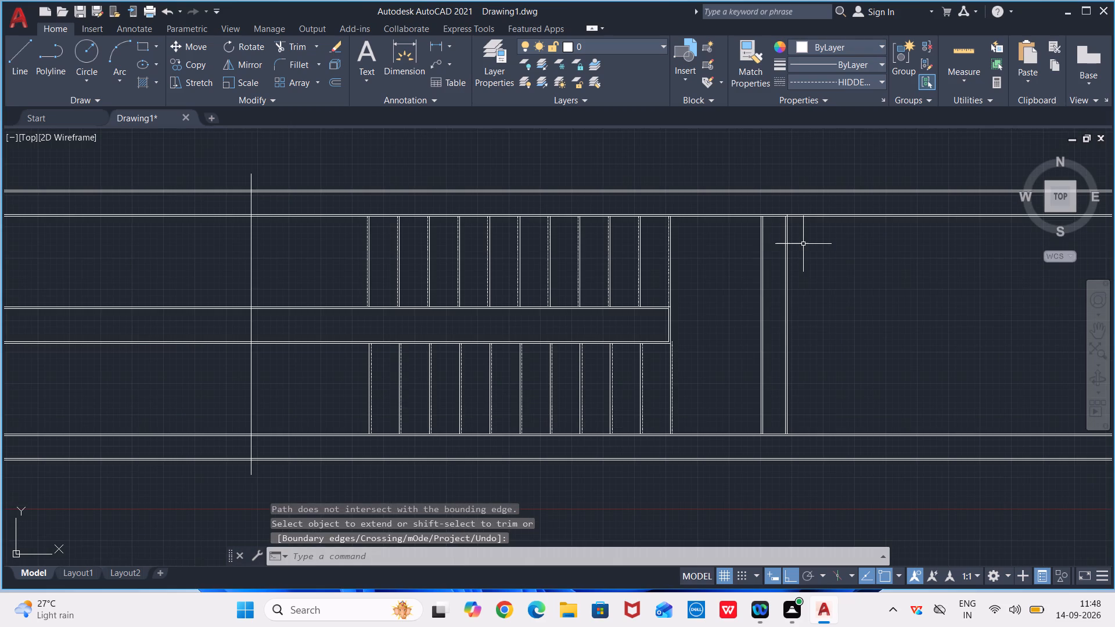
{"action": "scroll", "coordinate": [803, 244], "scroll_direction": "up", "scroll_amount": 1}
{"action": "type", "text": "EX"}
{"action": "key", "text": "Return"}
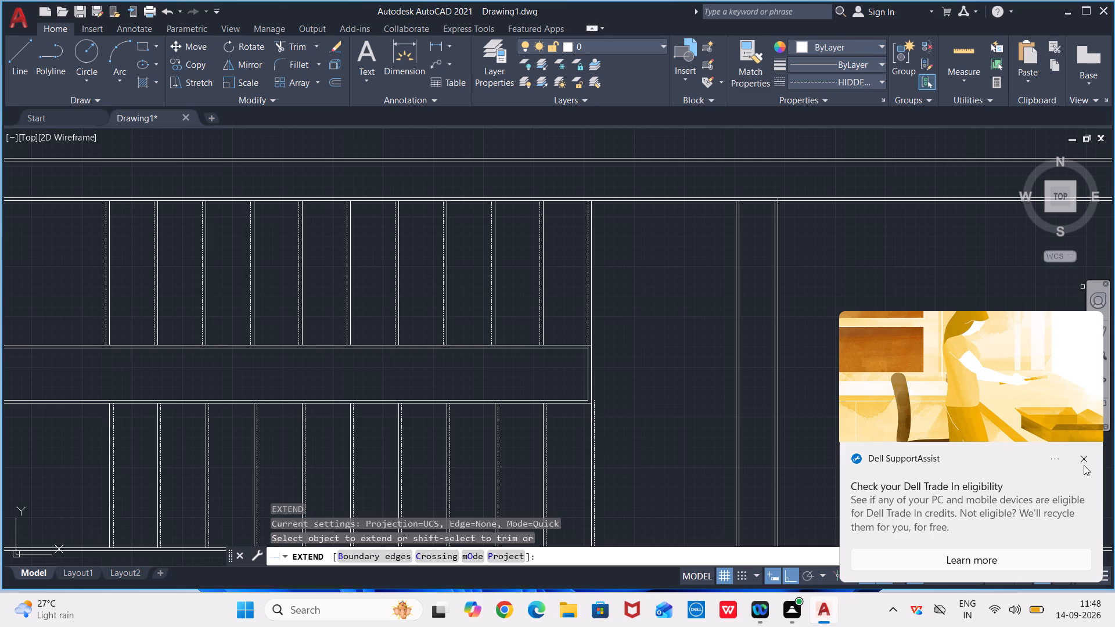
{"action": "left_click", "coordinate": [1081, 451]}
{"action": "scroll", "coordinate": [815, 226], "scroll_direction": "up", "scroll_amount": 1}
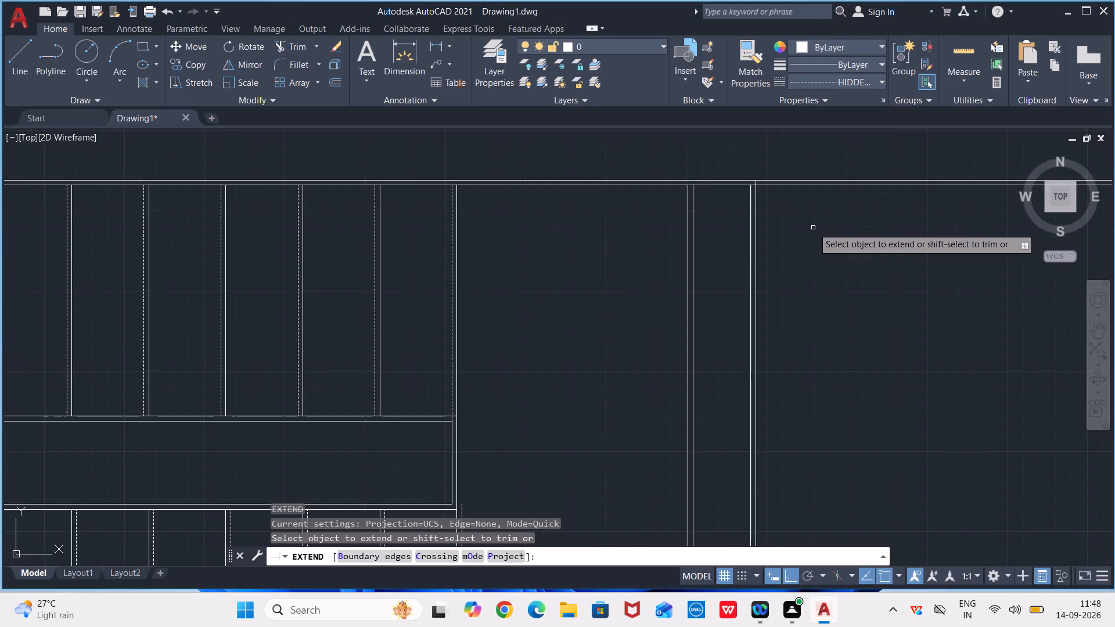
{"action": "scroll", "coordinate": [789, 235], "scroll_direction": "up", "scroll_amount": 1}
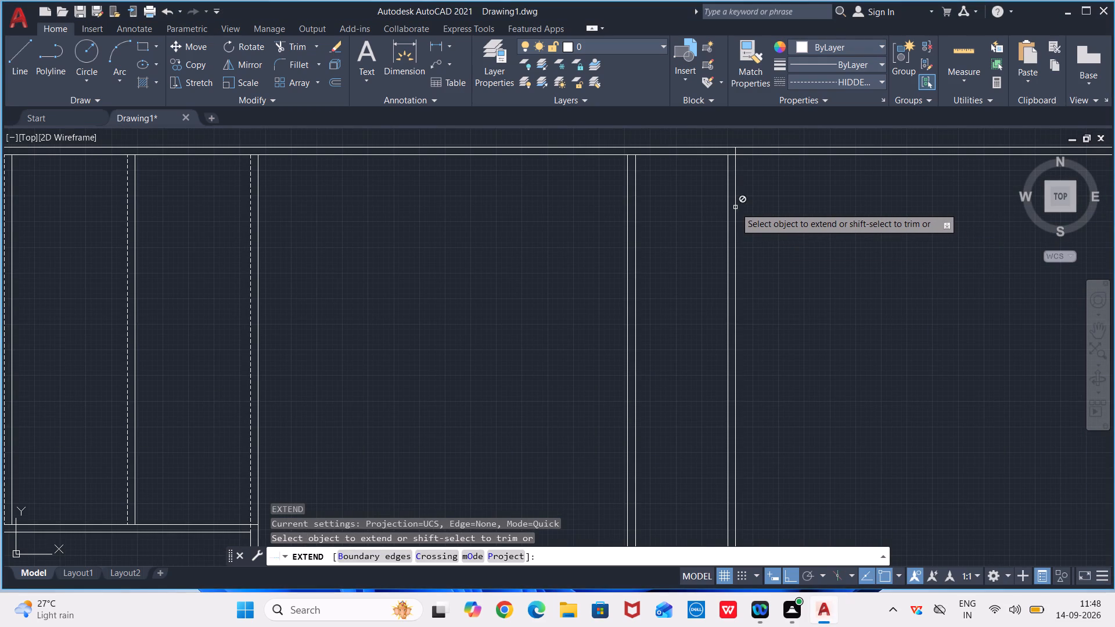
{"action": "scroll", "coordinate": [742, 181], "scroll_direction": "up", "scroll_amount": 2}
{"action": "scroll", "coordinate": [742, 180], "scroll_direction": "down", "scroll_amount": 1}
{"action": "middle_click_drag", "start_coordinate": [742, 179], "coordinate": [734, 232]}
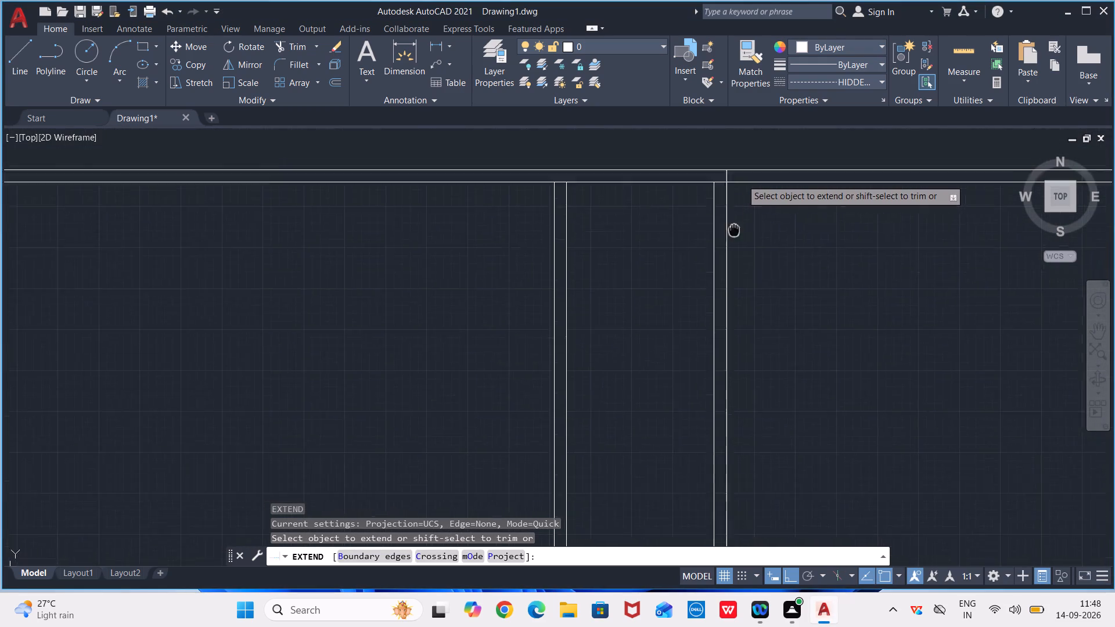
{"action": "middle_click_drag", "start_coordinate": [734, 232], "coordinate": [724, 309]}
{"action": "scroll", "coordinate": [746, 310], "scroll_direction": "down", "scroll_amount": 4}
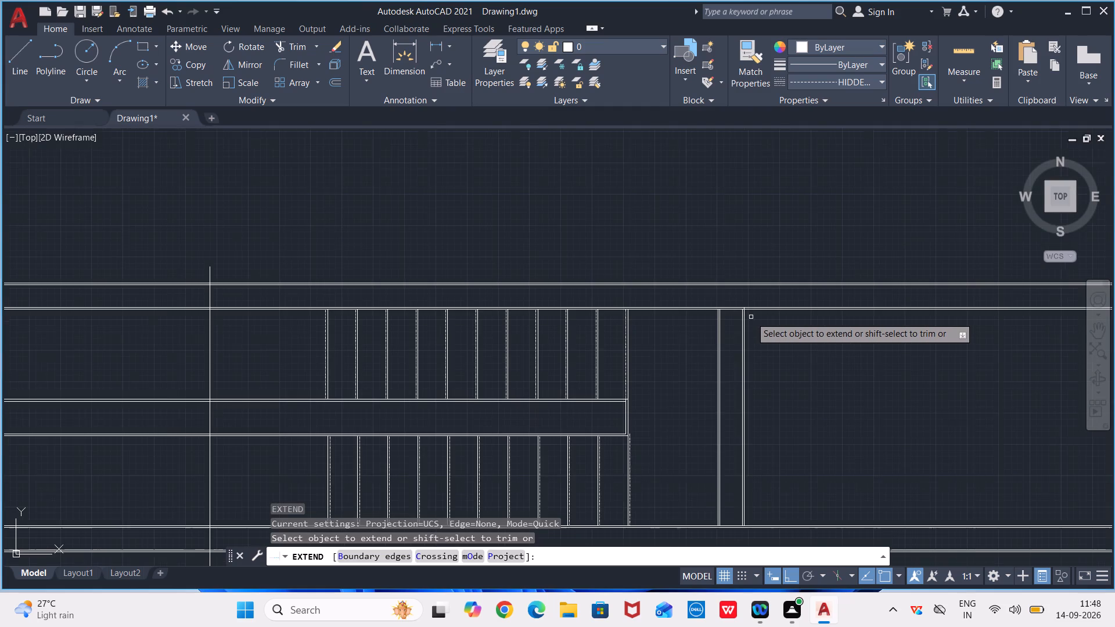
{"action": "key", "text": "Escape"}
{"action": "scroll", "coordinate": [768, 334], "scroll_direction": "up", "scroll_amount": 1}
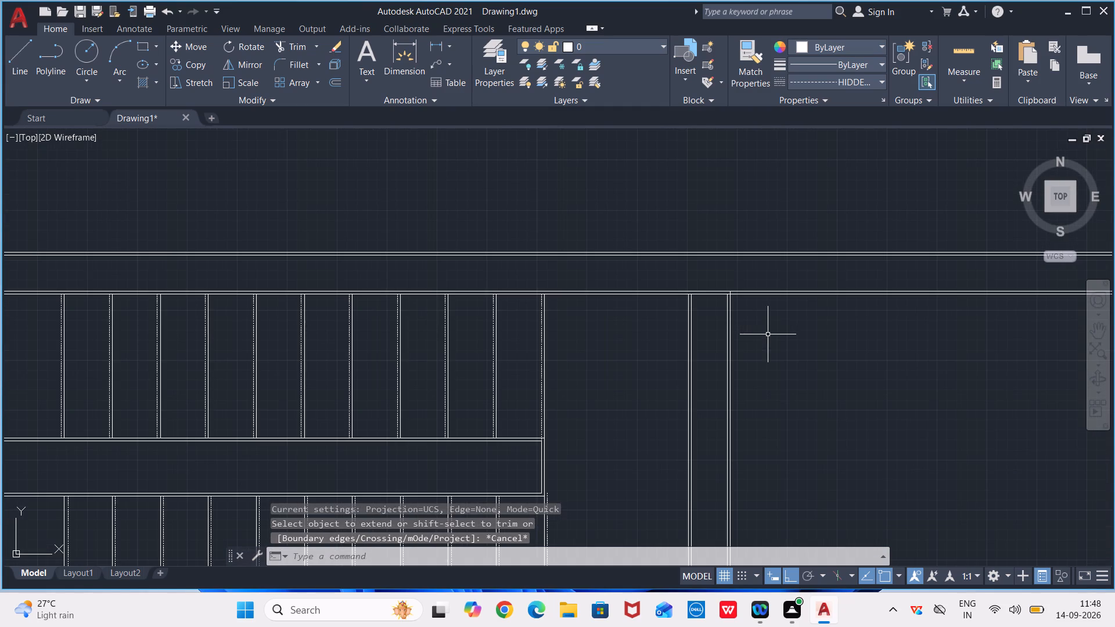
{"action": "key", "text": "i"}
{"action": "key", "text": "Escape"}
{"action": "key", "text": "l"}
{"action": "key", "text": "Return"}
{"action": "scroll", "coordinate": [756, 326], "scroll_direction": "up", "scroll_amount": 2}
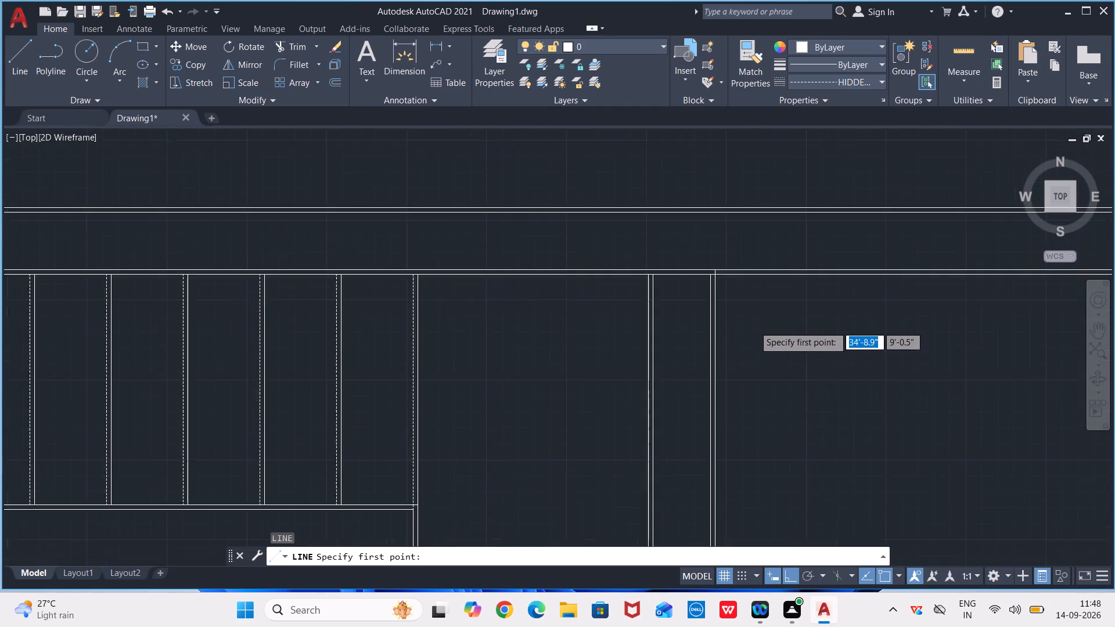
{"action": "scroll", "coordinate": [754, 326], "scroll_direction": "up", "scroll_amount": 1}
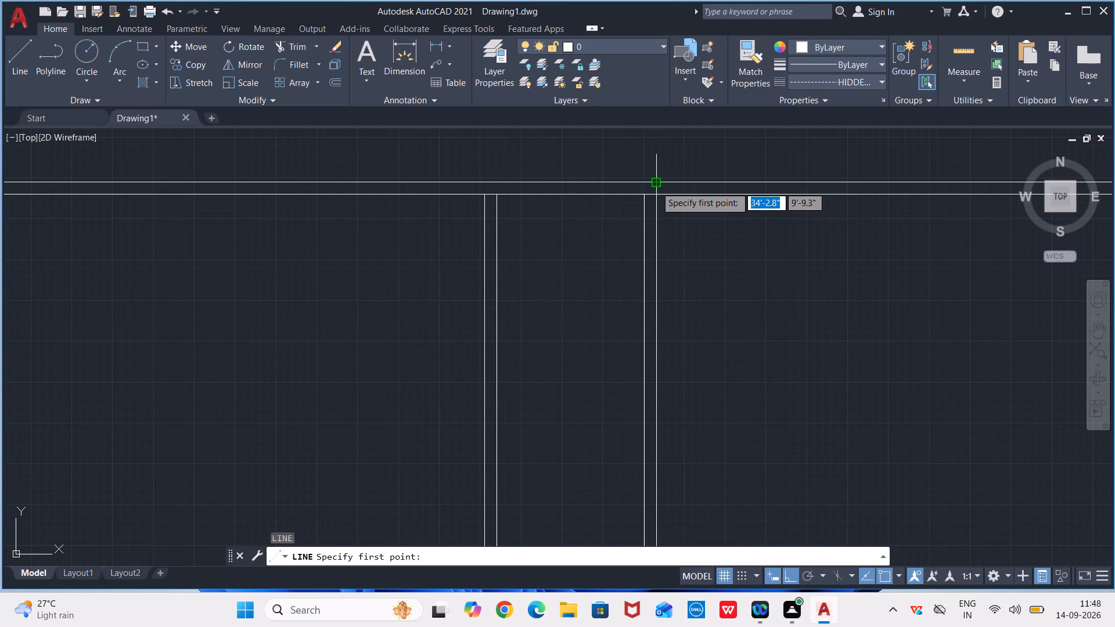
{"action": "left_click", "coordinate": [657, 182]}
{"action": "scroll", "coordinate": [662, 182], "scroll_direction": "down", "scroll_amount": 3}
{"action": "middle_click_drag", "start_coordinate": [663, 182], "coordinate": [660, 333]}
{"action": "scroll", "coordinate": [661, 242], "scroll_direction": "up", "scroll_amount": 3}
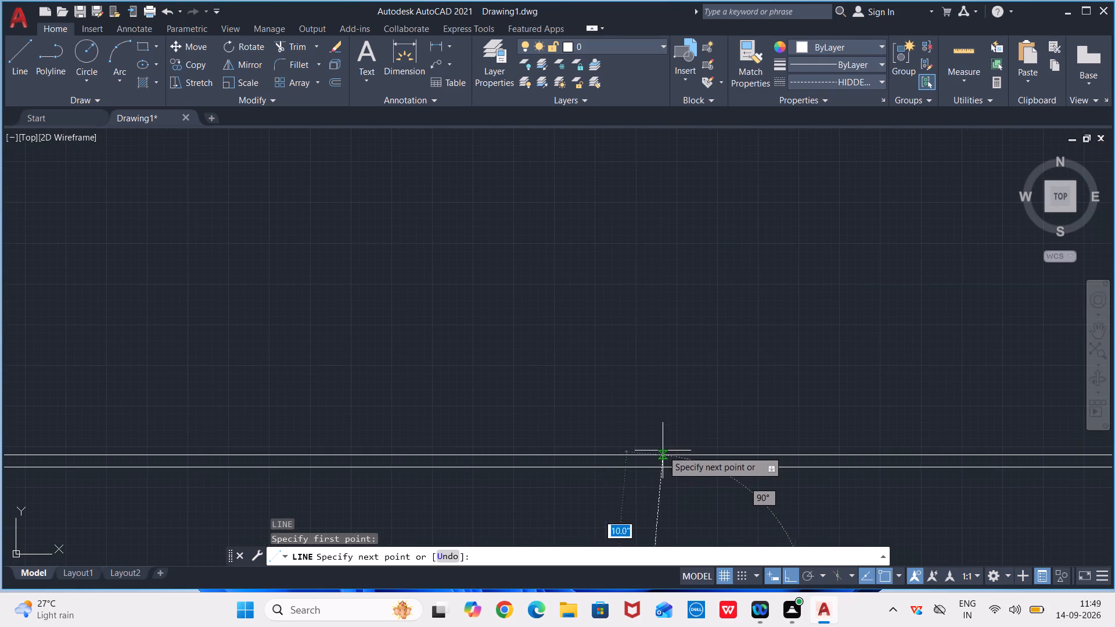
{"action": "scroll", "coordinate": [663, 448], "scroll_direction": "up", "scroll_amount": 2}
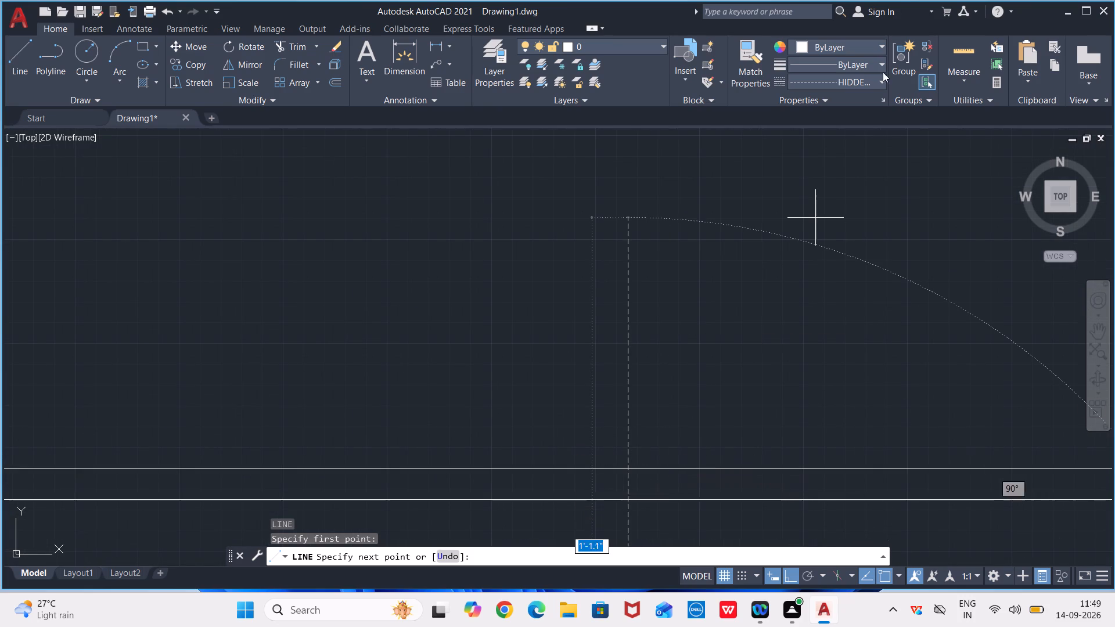
Set the current linetype to ByLayer and abandon the dashed line in progress.
{"action": "left_click", "coordinate": [883, 80]}
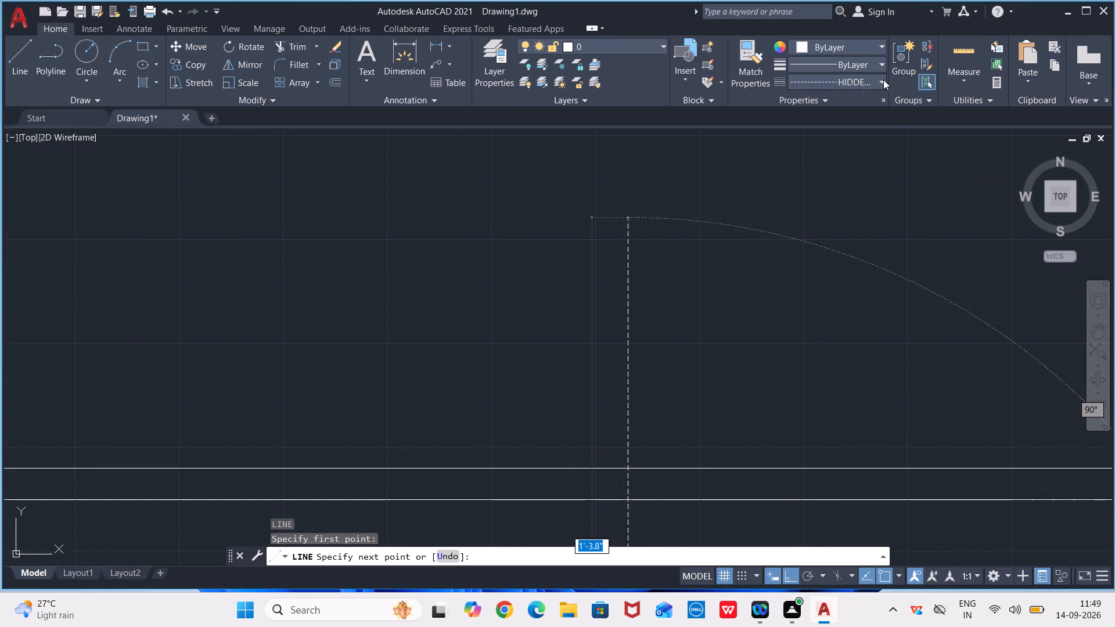
{"action": "left_click", "coordinate": [860, 100]}
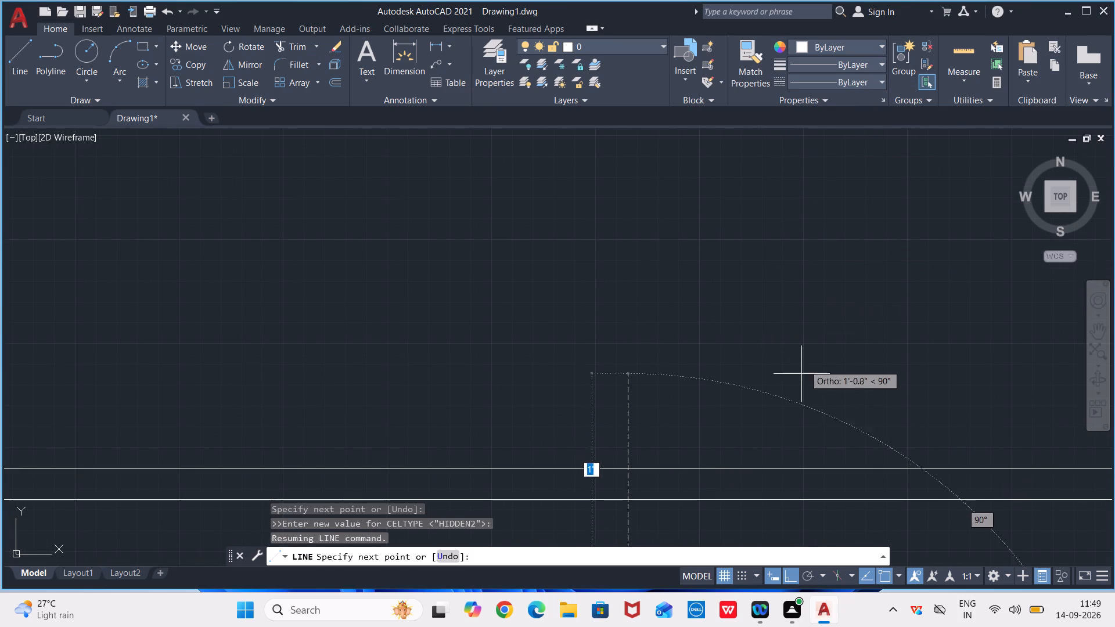
{"action": "key", "text": "Escape"}
Draw a vertical line from the top of the outermost landing line up to the topmost line of the outer double boundary.
{"action": "key", "text": "l"}
{"action": "key", "text": "Return"}
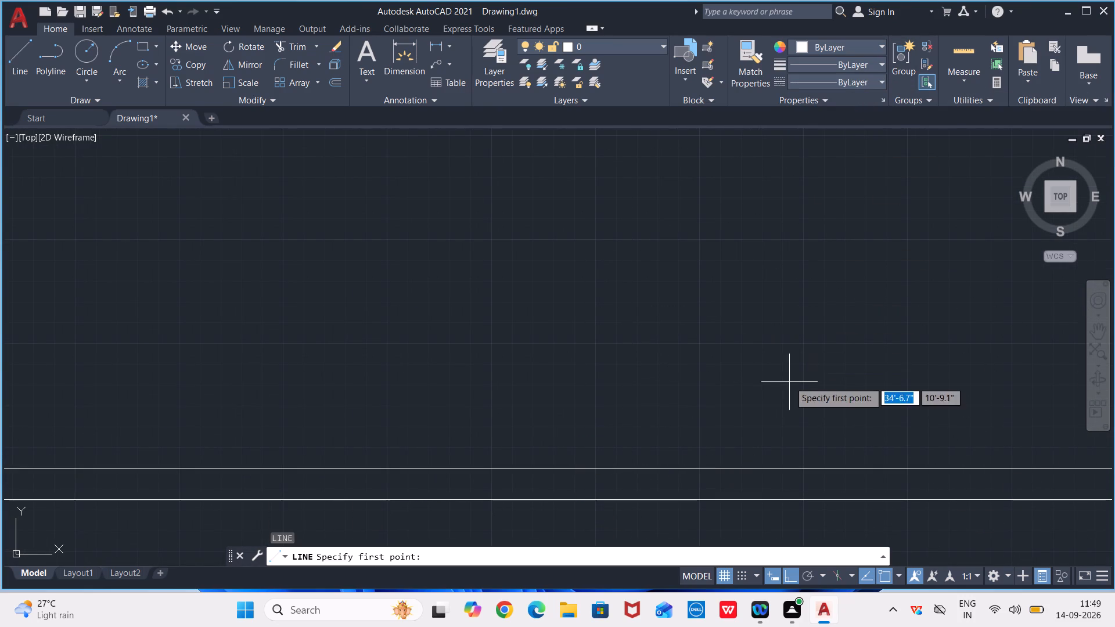
{"action": "scroll", "coordinate": [789, 380], "scroll_direction": "up", "scroll_amount": 1}
{"action": "middle_click_drag", "start_coordinate": [789, 380], "coordinate": [846, 163]}
{"action": "scroll", "coordinate": [855, 331], "scroll_direction": "down", "scroll_amount": 3}
{"action": "middle_click_drag", "start_coordinate": [851, 373], "coordinate": [824, 271]}
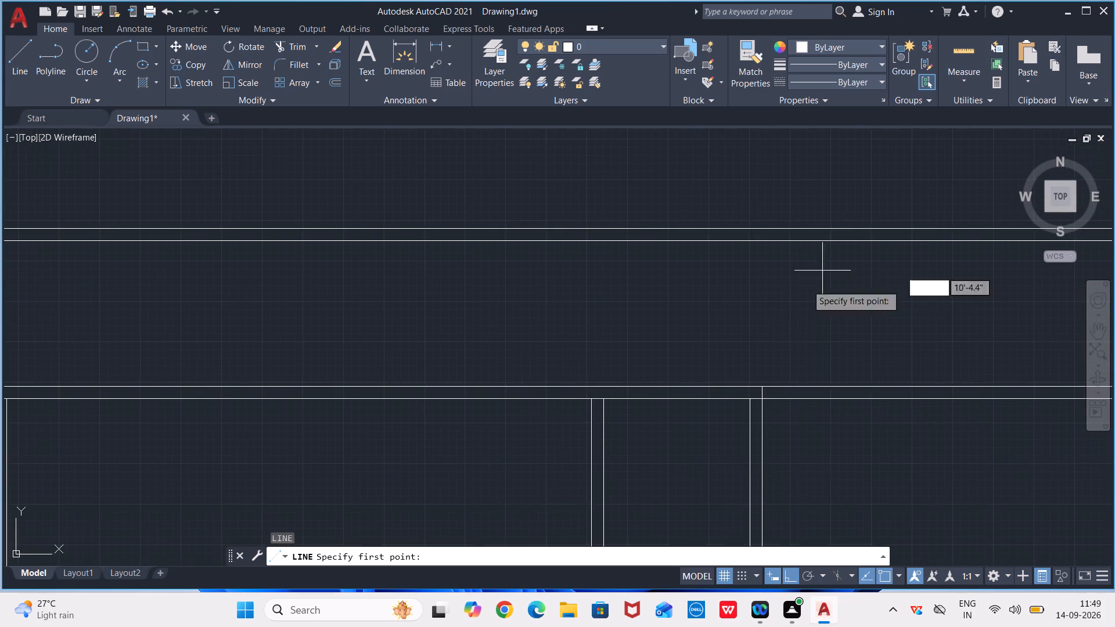
{"action": "scroll", "coordinate": [785, 406], "scroll_direction": "up", "scroll_amount": 3}
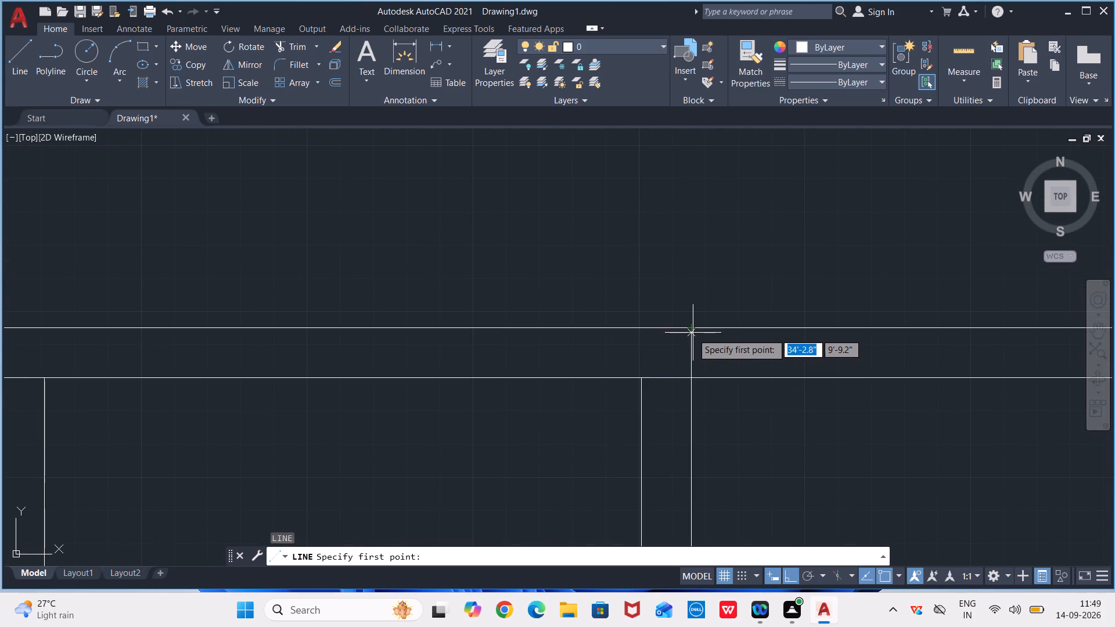
{"action": "left_click", "coordinate": [690, 329]}
{"action": "scroll", "coordinate": [722, 276], "scroll_direction": "down", "scroll_amount": 4}
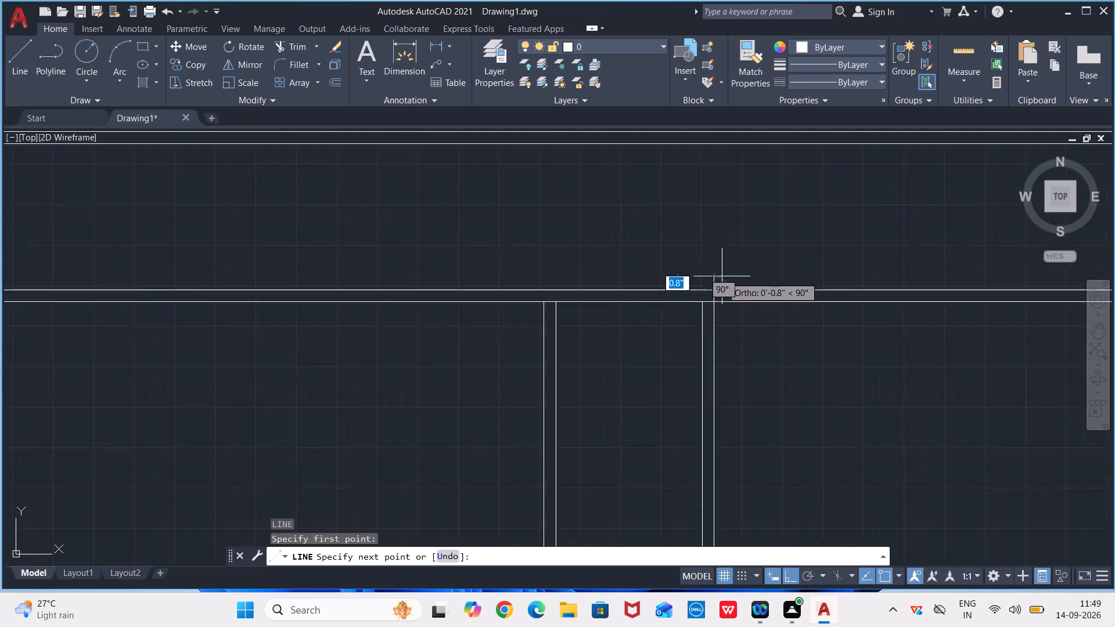
{"action": "middle_click_drag", "start_coordinate": [722, 275], "coordinate": [717, 374]}
{"action": "scroll", "coordinate": [715, 290], "scroll_direction": "up", "scroll_amount": 2}
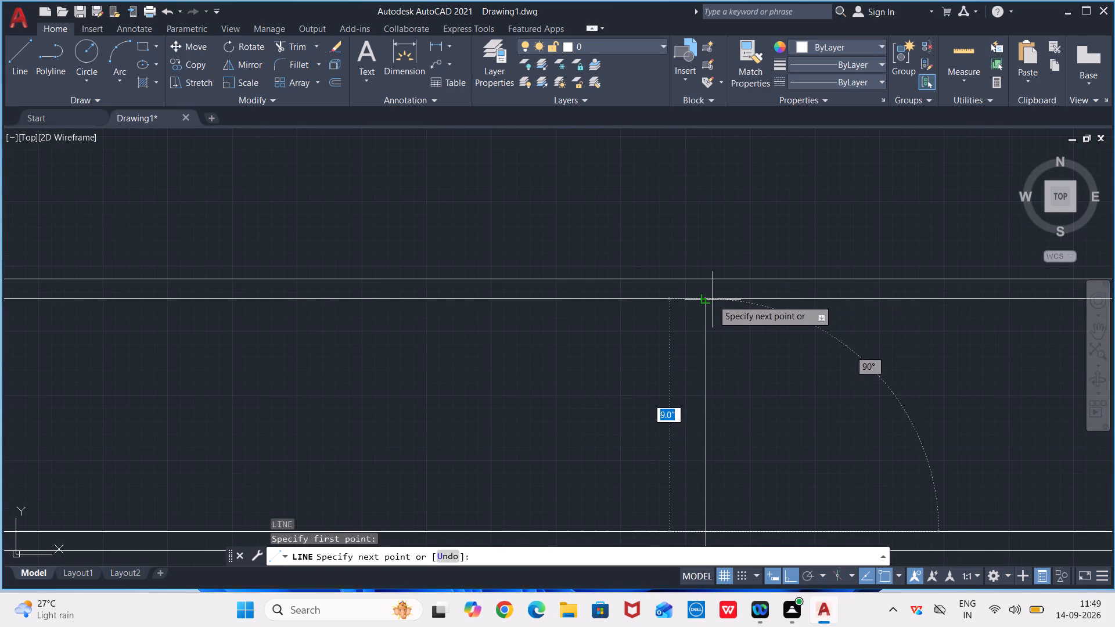
{"action": "left_click", "coordinate": [709, 276]}
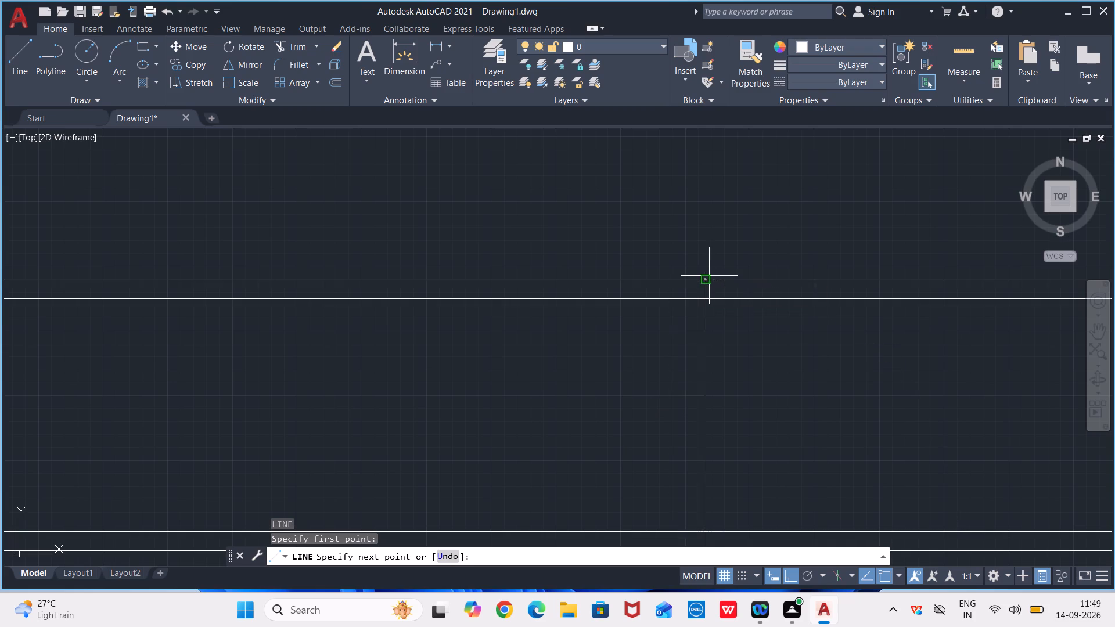
{"action": "key", "text": "Escape"}
Draw a vertical line from the outer landing pair's inner line up to the lower line of the outer double boundary above the upper flight.
{"action": "scroll", "coordinate": [722, 287], "scroll_direction": "down", "scroll_amount": 2}
{"action": "middle_click", "coordinate": [730, 293]}
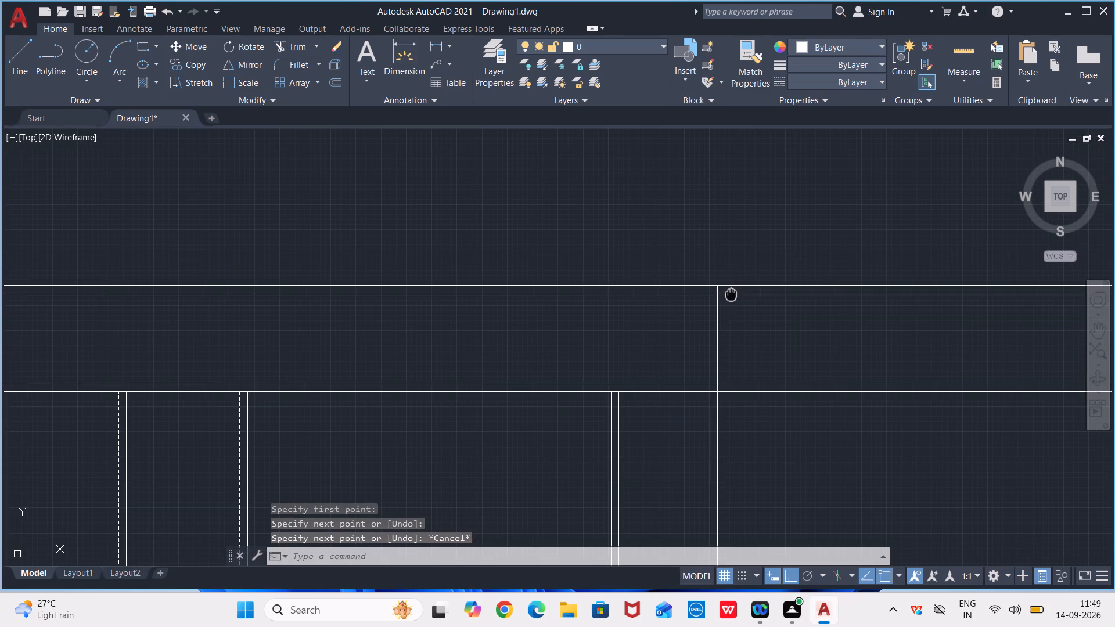
{"action": "key", "text": "l"}
{"action": "key", "text": "Return"}
{"action": "scroll", "coordinate": [697, 388], "scroll_direction": "up", "scroll_amount": 3}
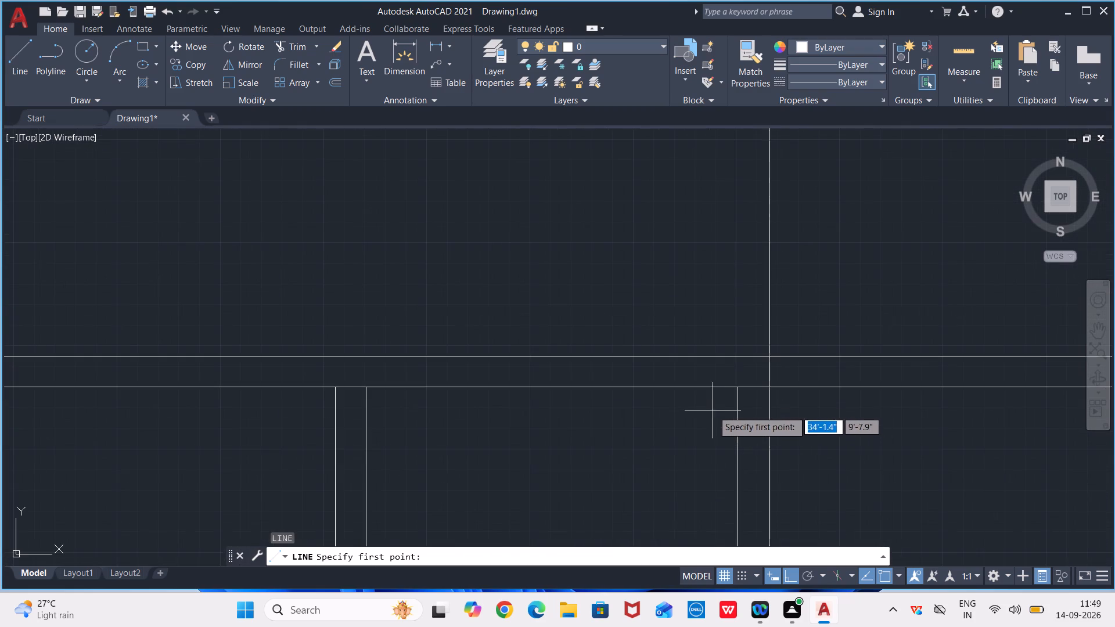
{"action": "left_click", "coordinate": [741, 383]}
{"action": "scroll", "coordinate": [732, 271], "scroll_direction": "down", "scroll_amount": 4}
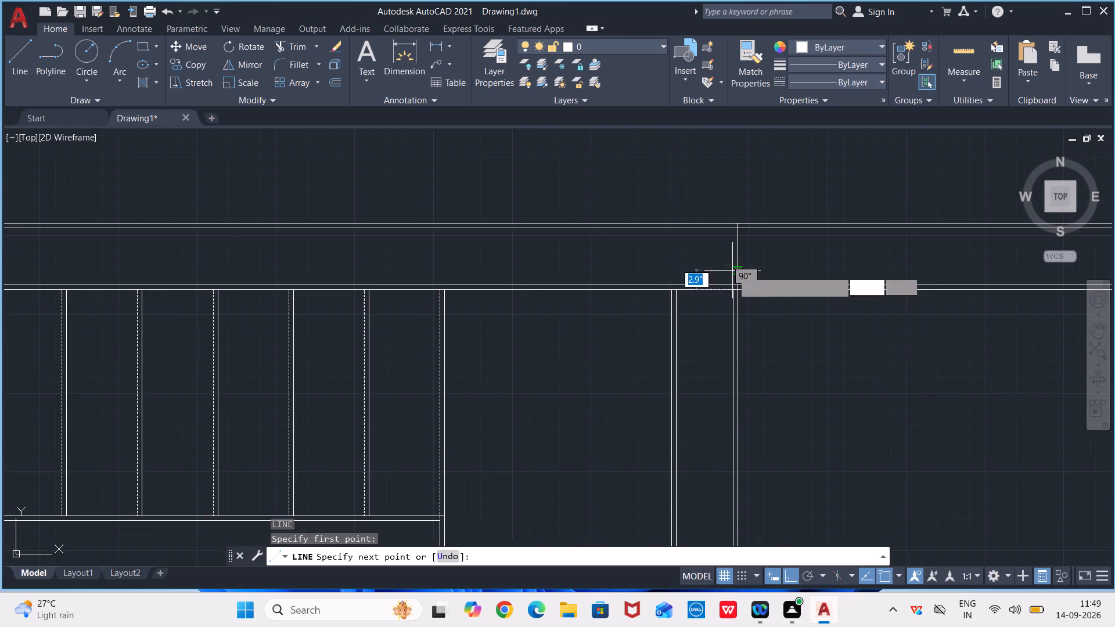
{"action": "middle_click_drag", "start_coordinate": [734, 269], "coordinate": [711, 354]}
{"action": "scroll", "coordinate": [704, 289], "scroll_direction": "up", "scroll_amount": 2}
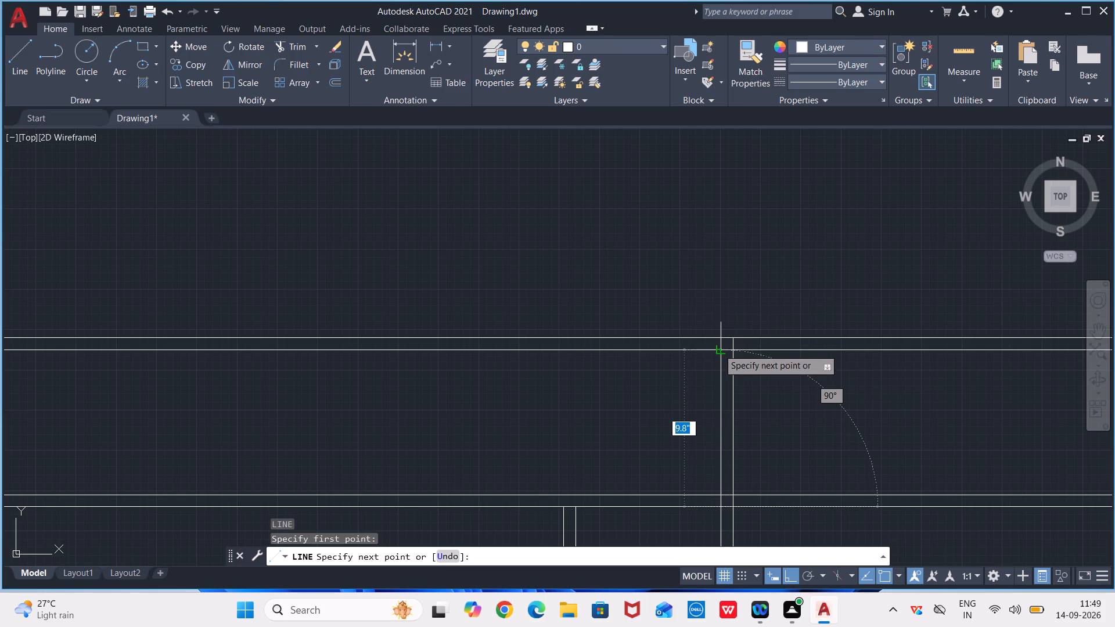
{"action": "scroll", "coordinate": [720, 347], "scroll_direction": "up", "scroll_amount": 2}
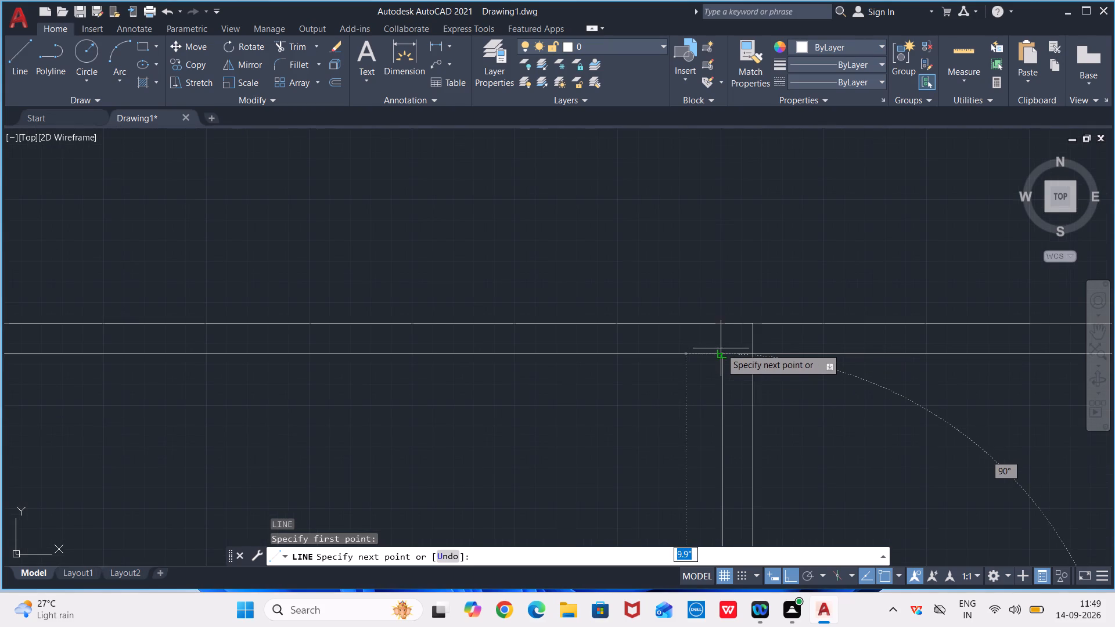
{"action": "left_click", "coordinate": [718, 353]}
{"action": "key", "text": "Escape"}
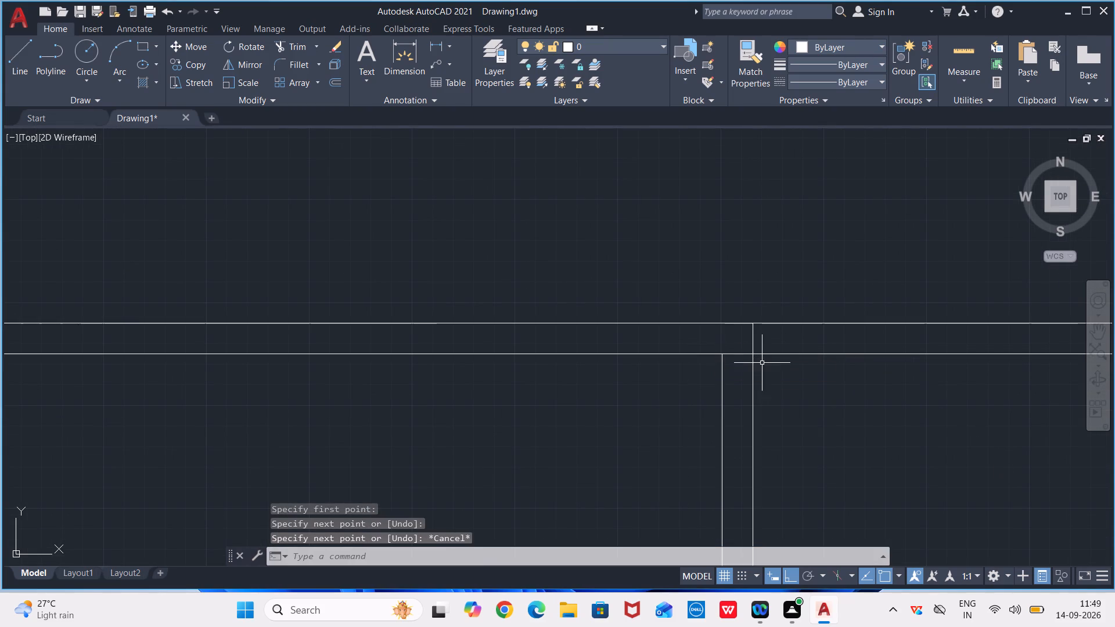
Trim the upper outer double boundary's lines beyond the landing verticals to form a clean double-line outer corner.
{"action": "scroll", "coordinate": [771, 366], "scroll_direction": "down", "scroll_amount": 3}
{"action": "scroll", "coordinate": [756, 367], "scroll_direction": "up", "scroll_amount": 2}
{"action": "scroll", "coordinate": [785, 379], "scroll_direction": "down", "scroll_amount": 1}
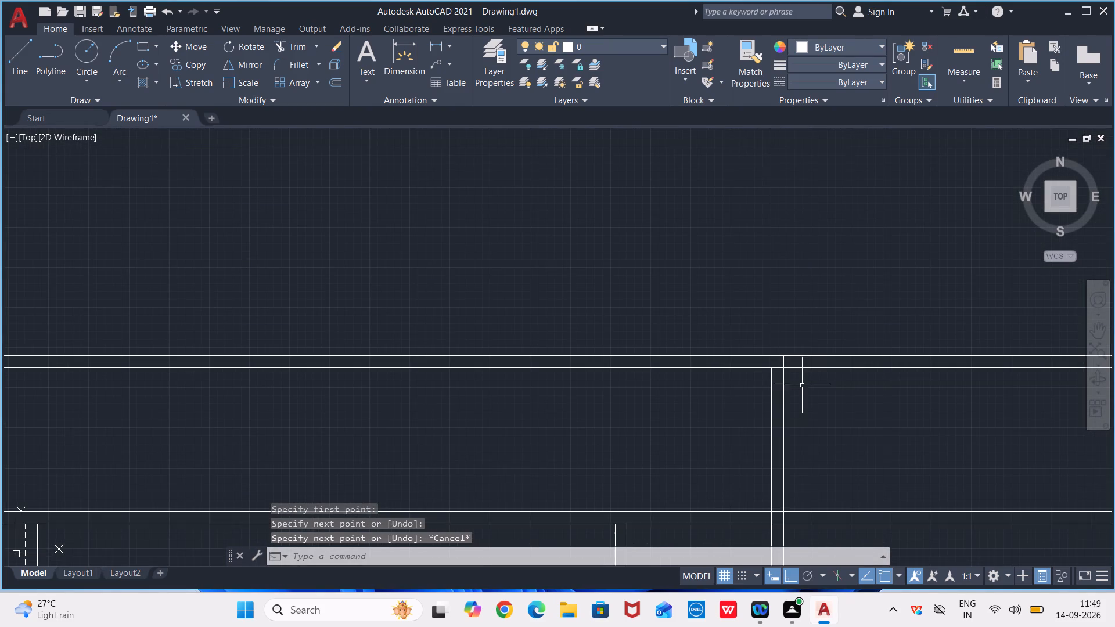
{"action": "middle_click_drag", "start_coordinate": [809, 377], "coordinate": [793, 230]}
{"action": "type", "text": "TR"}
{"action": "key", "text": "Return"}
{"action": "scroll", "coordinate": [750, 250], "scroll_direction": "up", "scroll_amount": 3}
{"action": "middle_click_drag", "start_coordinate": [814, 298], "coordinate": [722, 450]}
{"action": "left_click", "coordinate": [708, 279]}
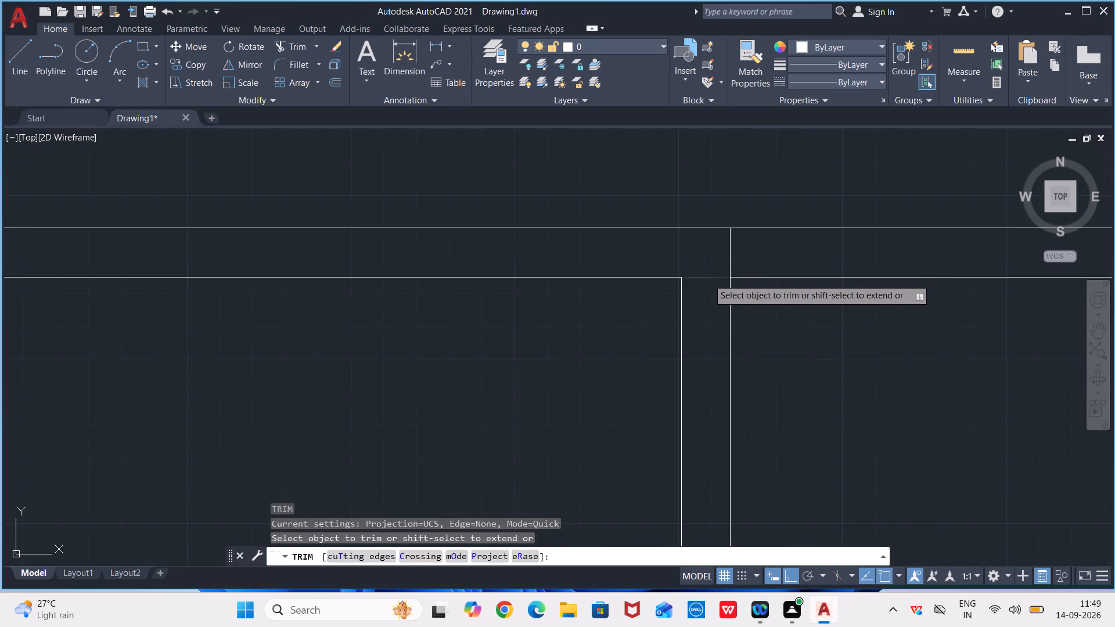
{"action": "left_click_drag", "start_coordinate": [802, 212], "coordinate": [789, 303]}
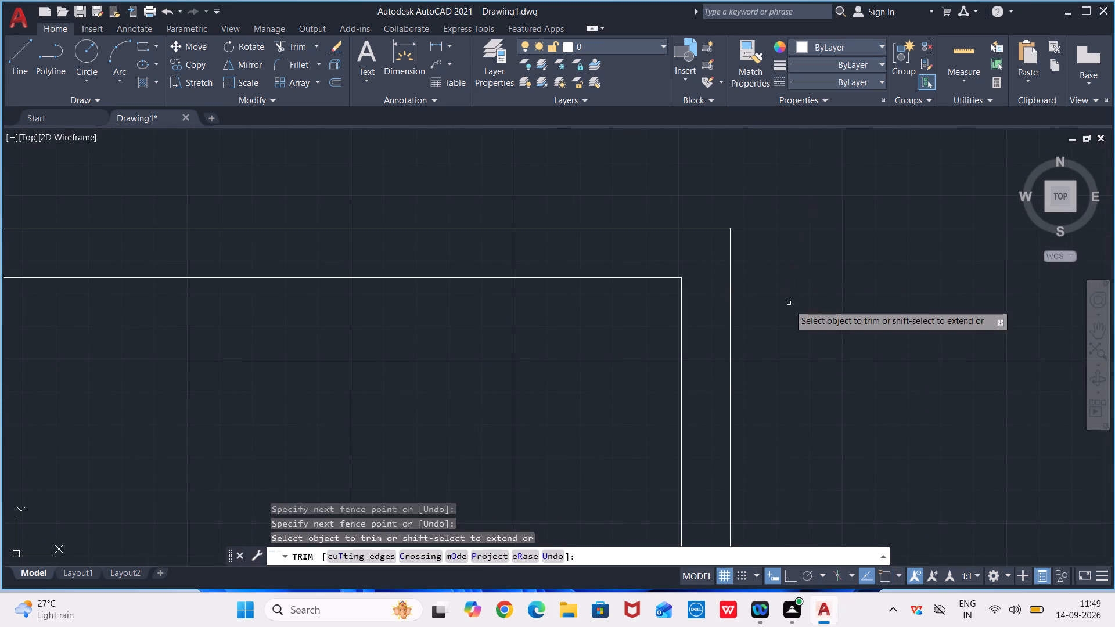
Trim both lines of the inner double boundary above the upper flight where they run past the outermost landing line.
{"action": "scroll", "coordinate": [791, 302], "scroll_direction": "down", "scroll_amount": 5}
{"action": "scroll", "coordinate": [855, 287], "scroll_direction": "down", "scroll_amount": 1}
{"action": "middle_click_drag", "start_coordinate": [855, 284], "coordinate": [855, 194]}
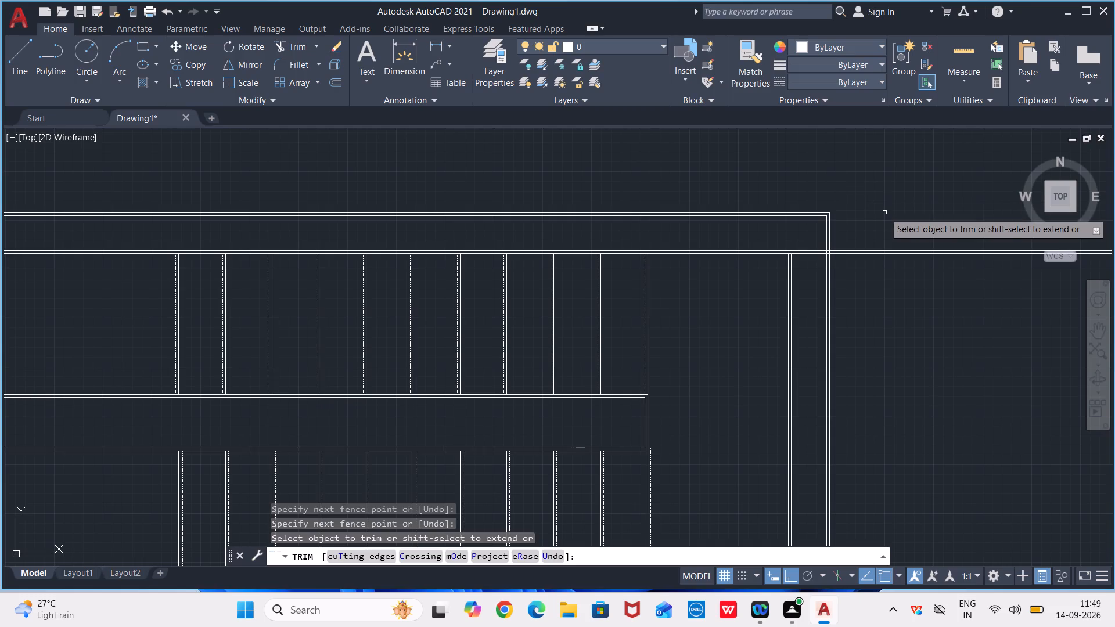
{"action": "left_click_drag", "start_coordinate": [884, 212], "coordinate": [886, 346]}
{"action": "middle_click_drag", "start_coordinate": [884, 339], "coordinate": [888, 257]}
{"action": "scroll", "coordinate": [799, 171], "scroll_direction": "up", "scroll_amount": 1}
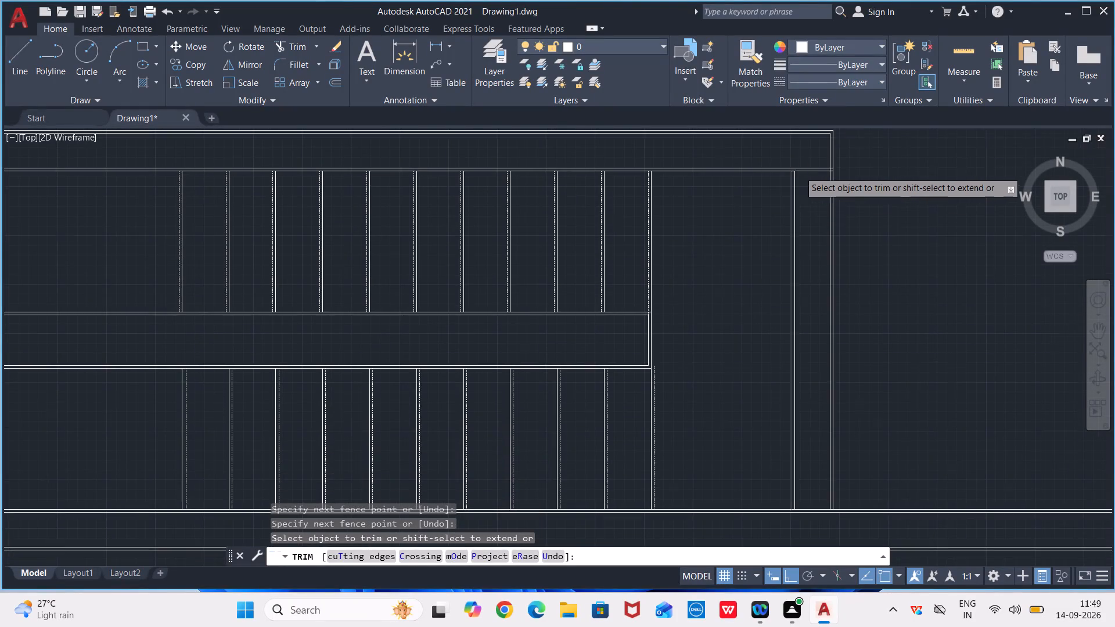
{"action": "scroll", "coordinate": [821, 165], "scroll_direction": "up", "scroll_amount": 1}
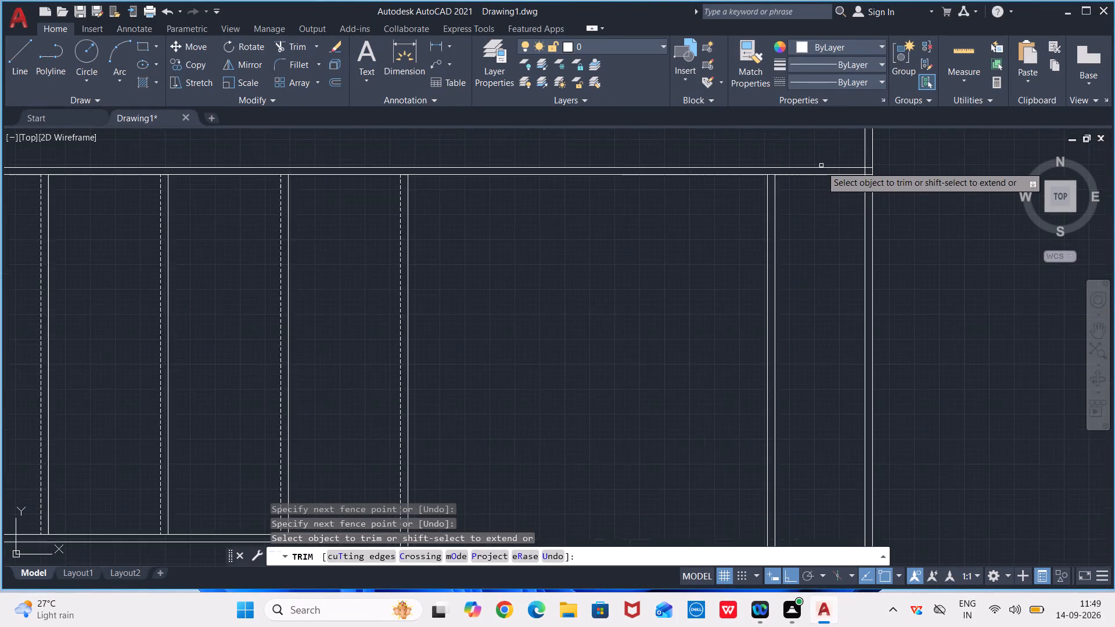
{"action": "scroll", "coordinate": [821, 166], "scroll_direction": "up", "scroll_amount": 1}
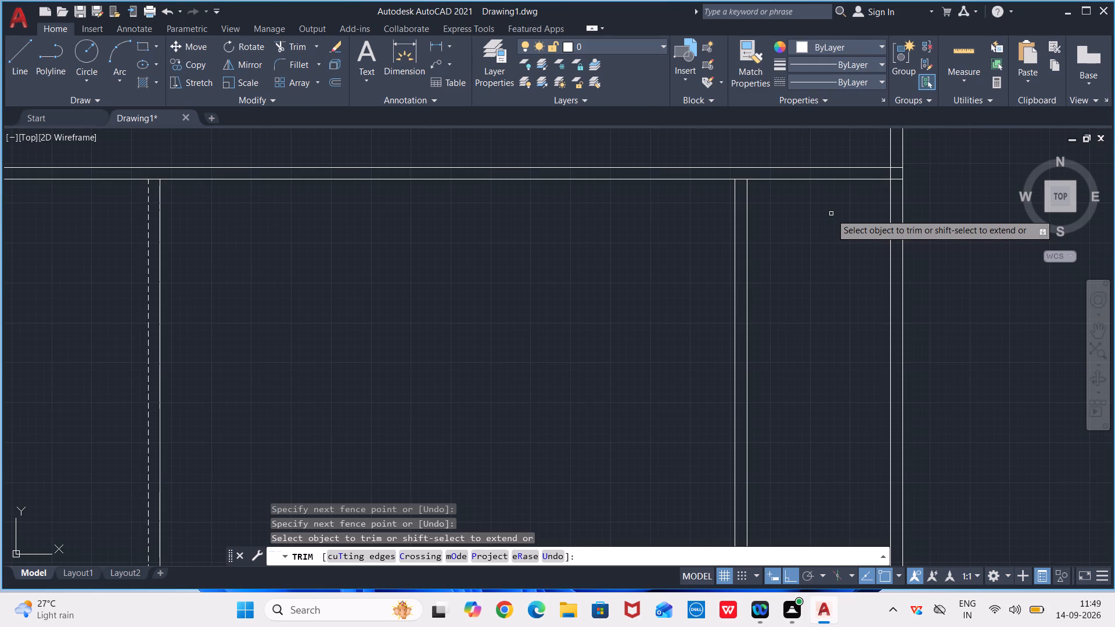
{"action": "key", "text": "Escape"}
Extend the inner landing pair's outer line up to the upper line of the inner double boundary above the upper flight.
{"action": "key", "text": "e"}
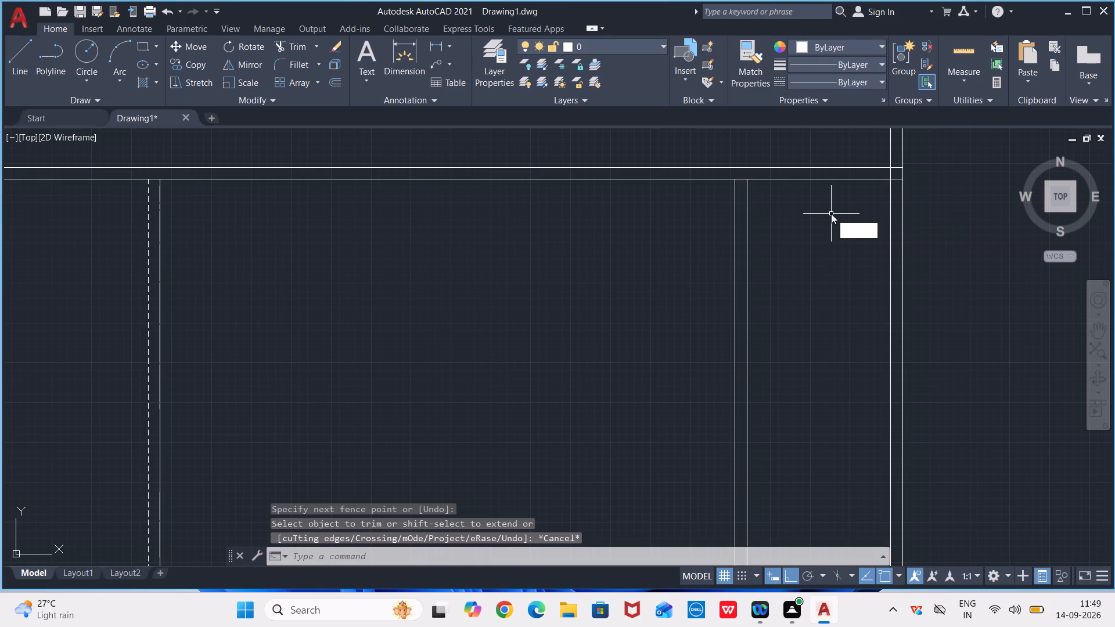
{"action": "key", "text": "x"}
{"action": "key", "text": "Return"}
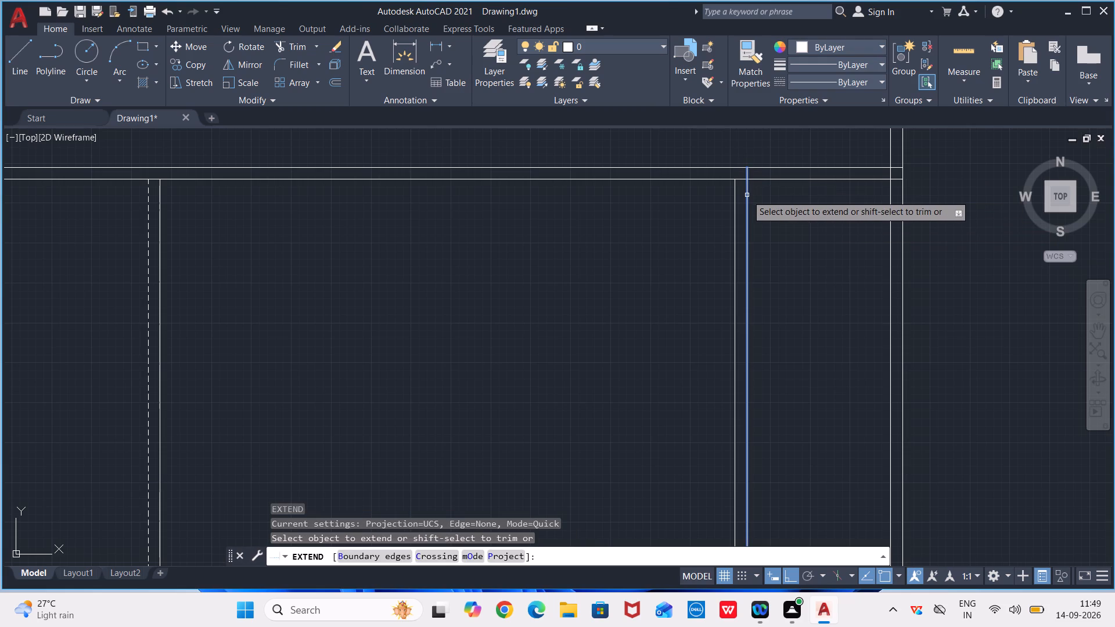
{"action": "left_click", "coordinate": [747, 194]}
Extend the inner landing pair's outer line down to the lower line of the inner double boundary below the lower flight.
{"action": "scroll", "coordinate": [810, 274], "scroll_direction": "down", "scroll_amount": 3}
{"action": "middle_click_drag", "start_coordinate": [812, 249], "coordinate": [812, 192]}
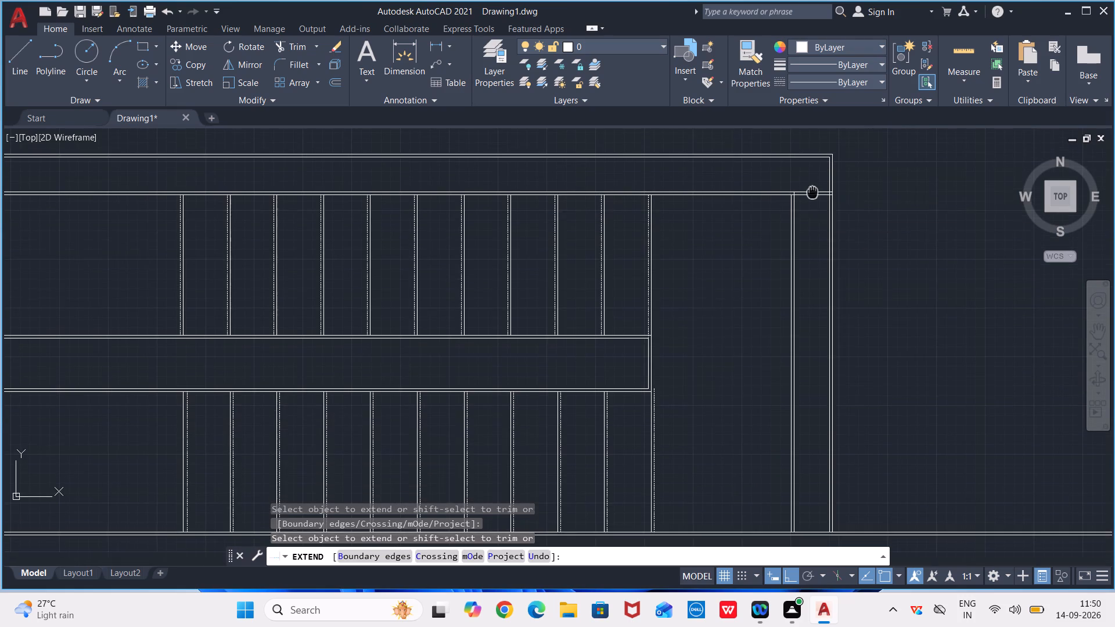
{"action": "middle_click_drag", "start_coordinate": [812, 416], "coordinate": [813, 66]}
{"action": "scroll", "coordinate": [800, 218], "scroll_direction": "up", "scroll_amount": 1}
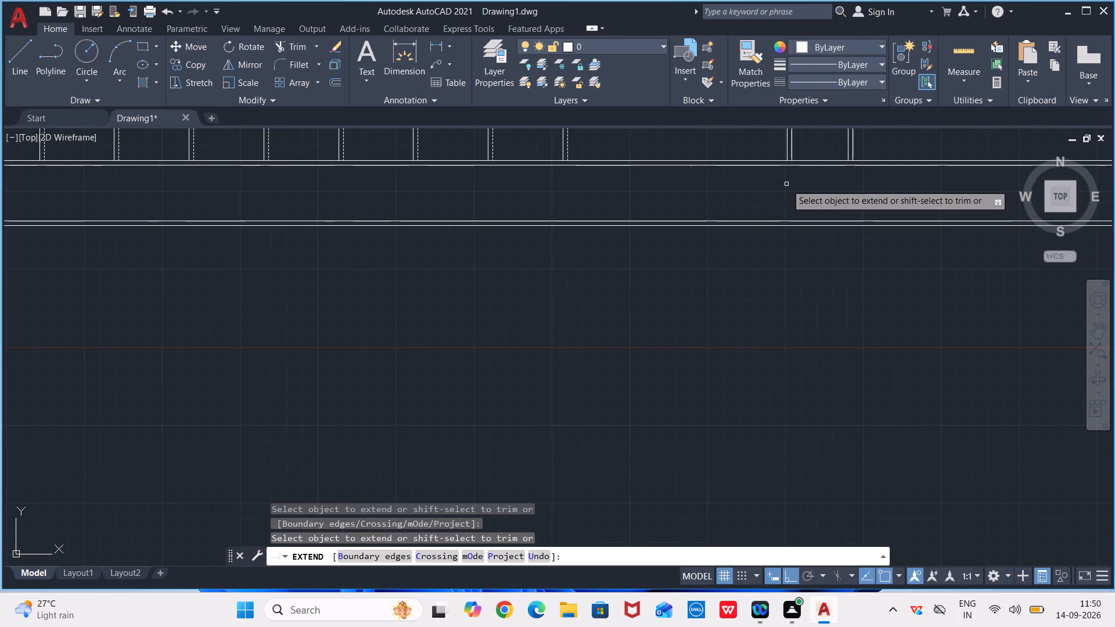
{"action": "middle_click_drag", "start_coordinate": [786, 183], "coordinate": [761, 257]}
{"action": "scroll", "coordinate": [871, 237], "scroll_direction": "up", "scroll_amount": 2}
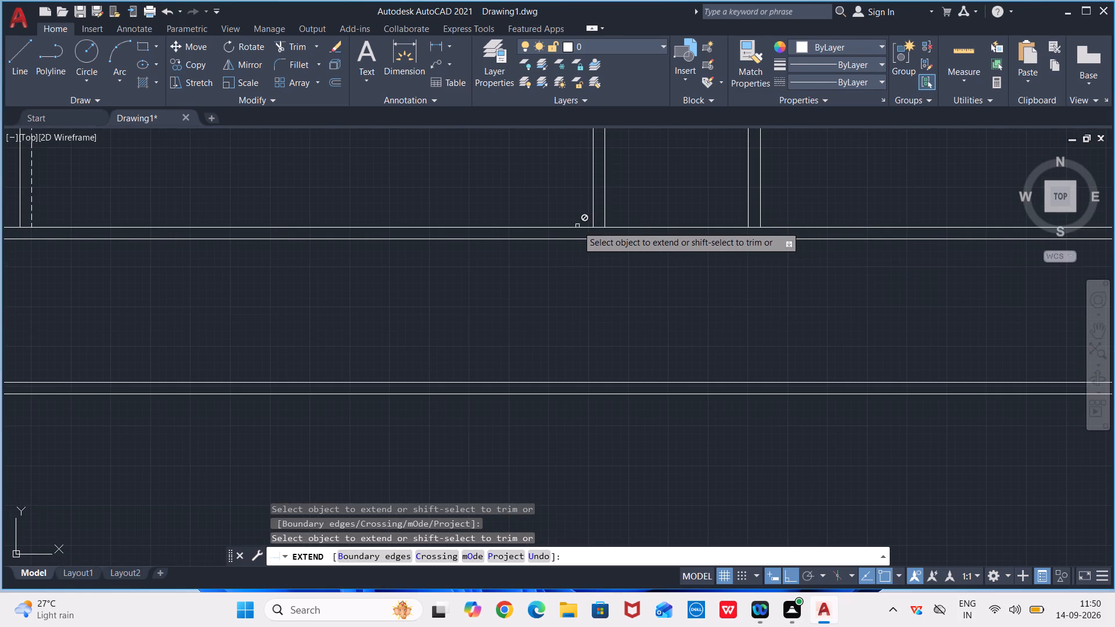
{"action": "left_click", "coordinate": [607, 221]}
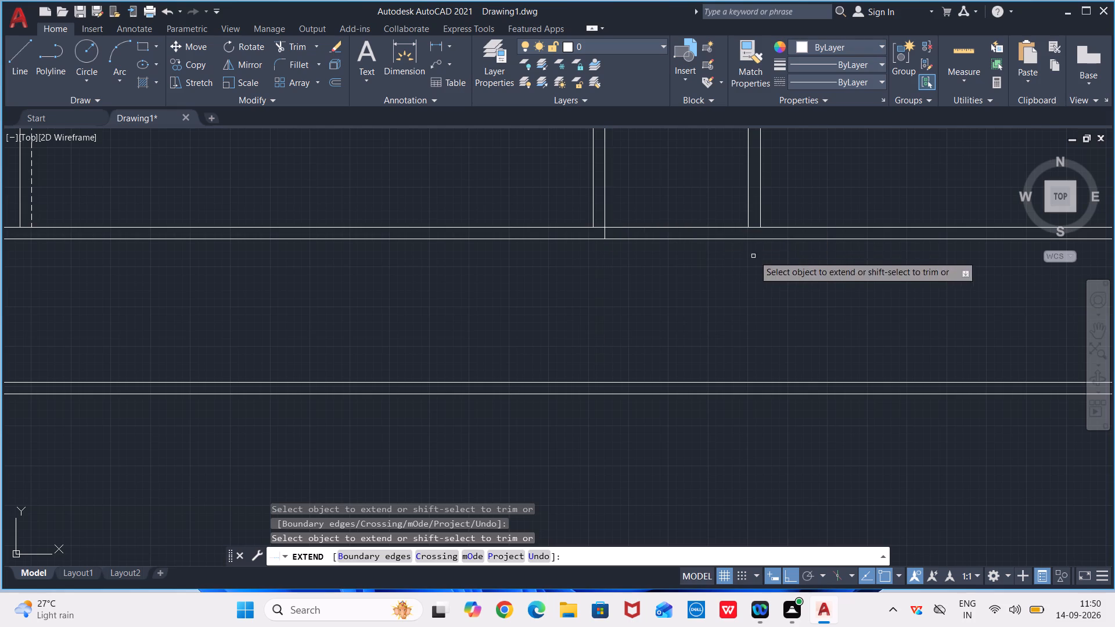
Extend the outermost landing pair down to the lower outer double boundary, outer line to its lower line and inner line to its upper line.
{"action": "left_click", "coordinate": [761, 222]}
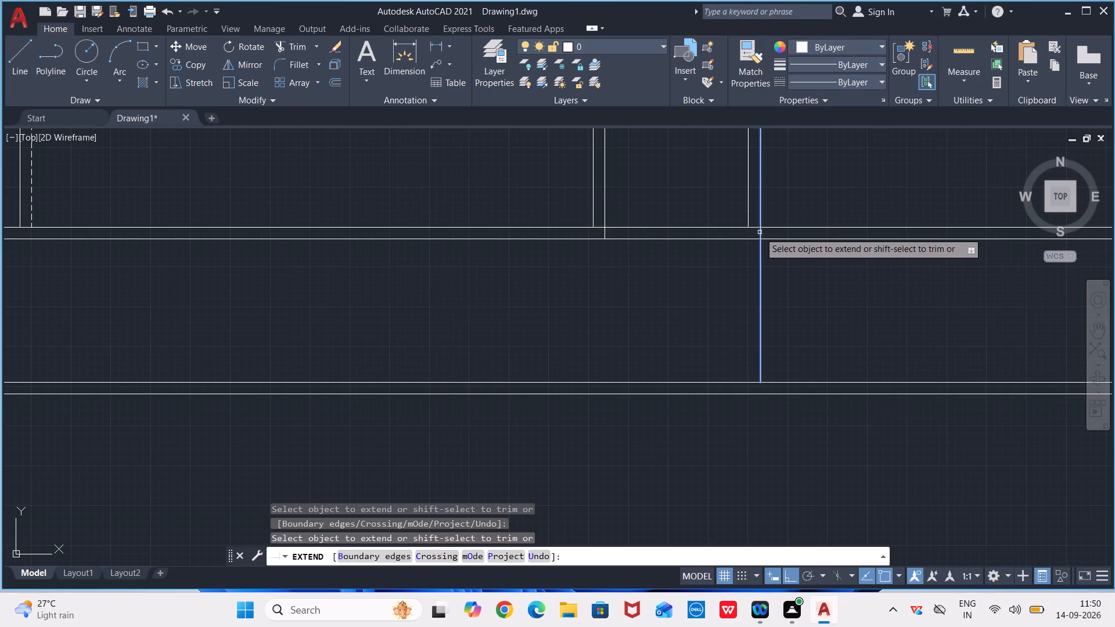
{"action": "left_click", "coordinate": [759, 237]}
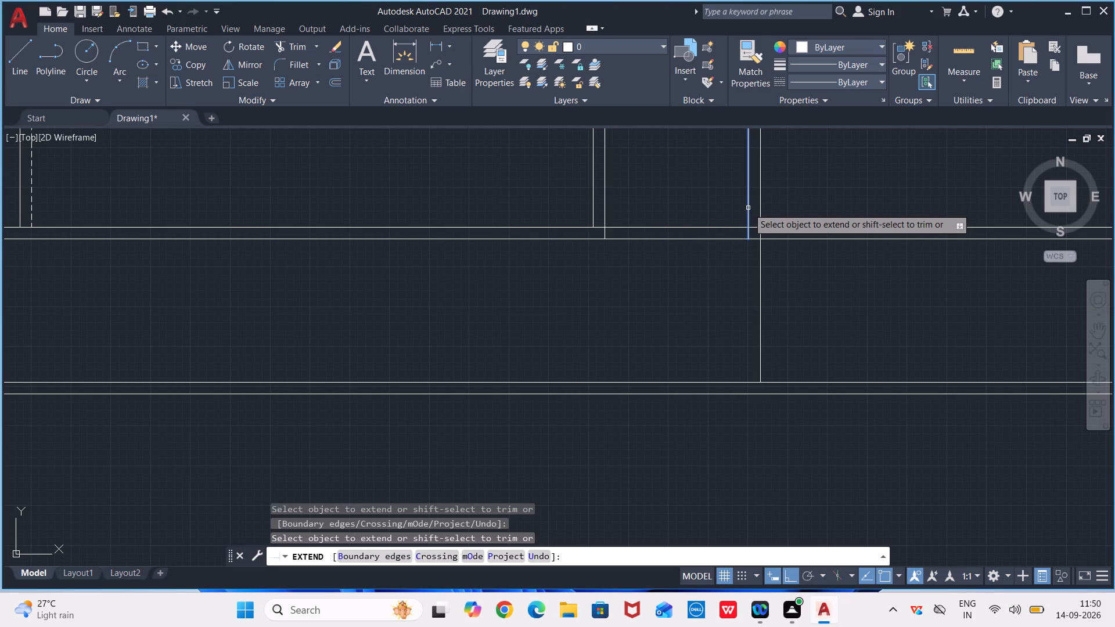
{"action": "left_click", "coordinate": [750, 207]}
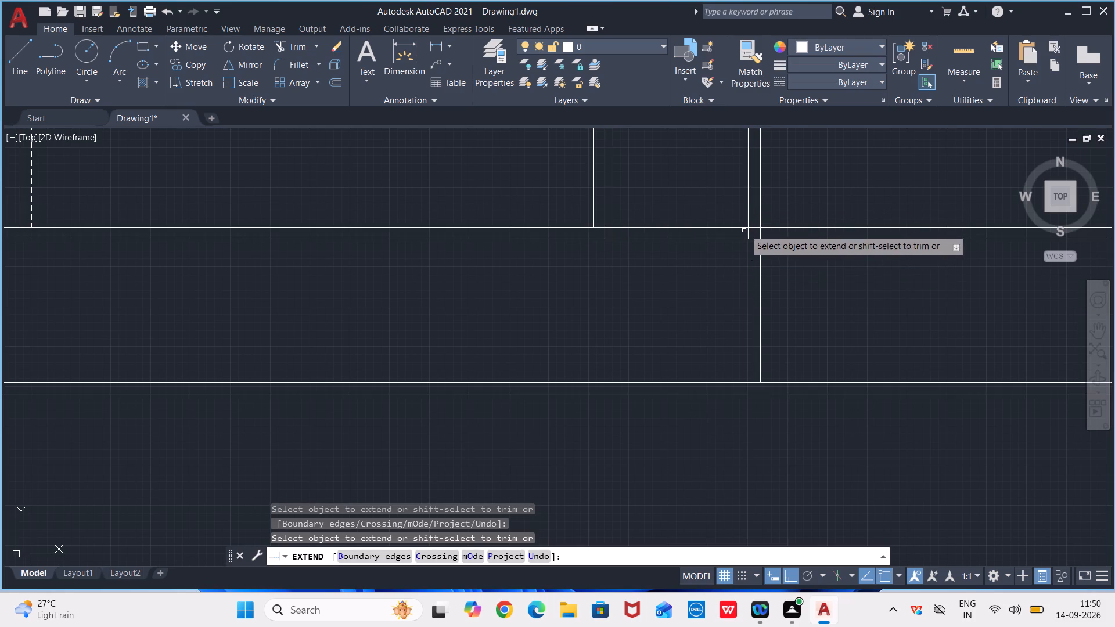
{"action": "left_click", "coordinate": [749, 222]}
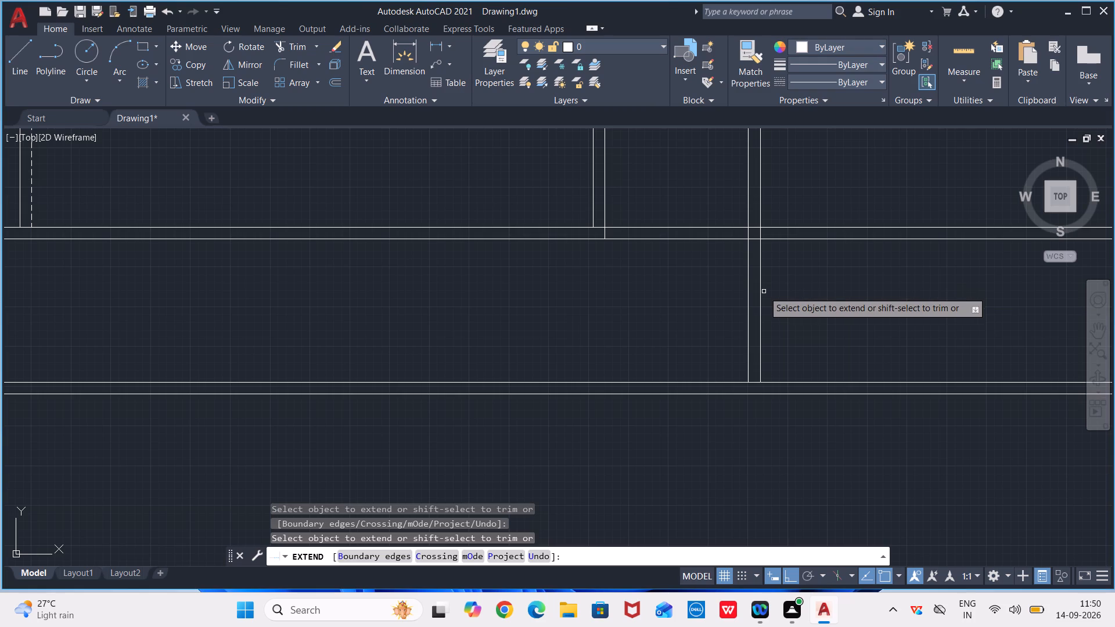
{"action": "left_click", "coordinate": [761, 294]}
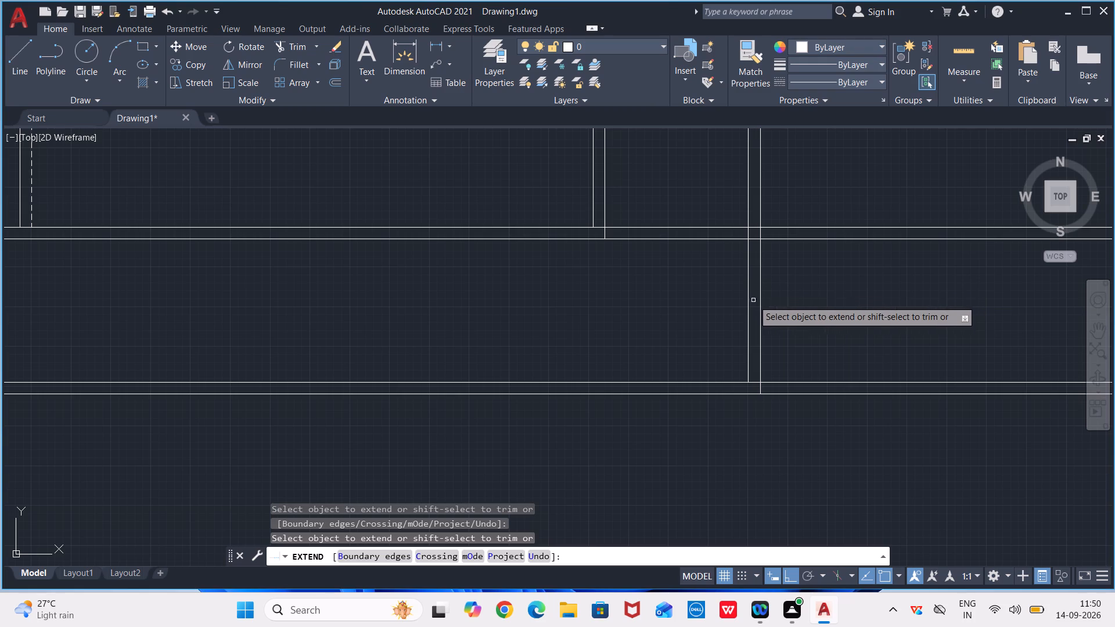
{"action": "key", "text": "Escape"}
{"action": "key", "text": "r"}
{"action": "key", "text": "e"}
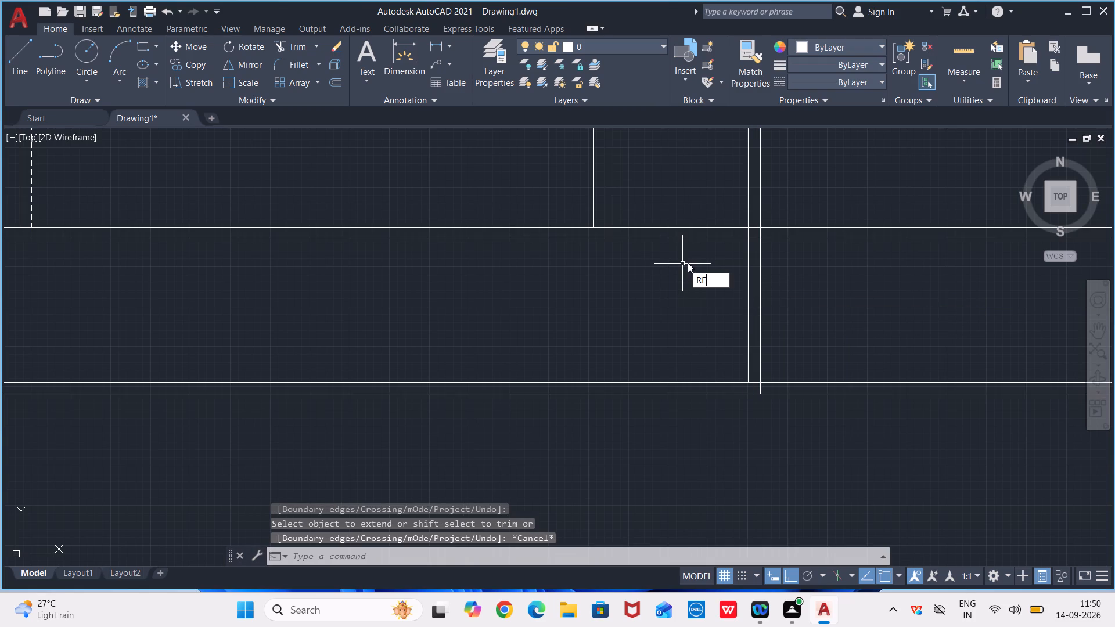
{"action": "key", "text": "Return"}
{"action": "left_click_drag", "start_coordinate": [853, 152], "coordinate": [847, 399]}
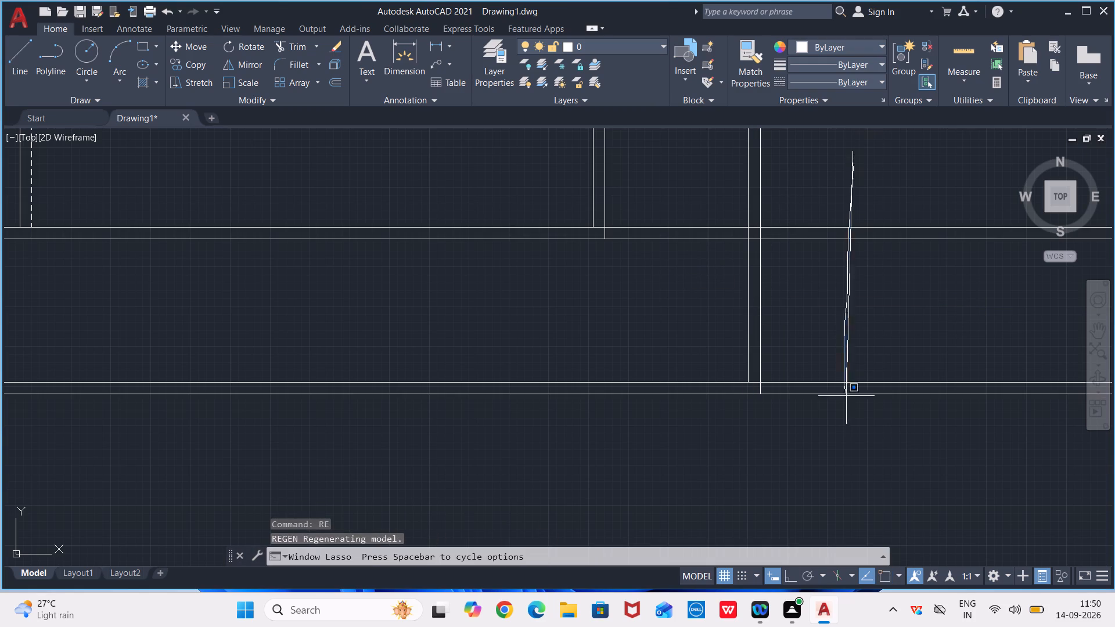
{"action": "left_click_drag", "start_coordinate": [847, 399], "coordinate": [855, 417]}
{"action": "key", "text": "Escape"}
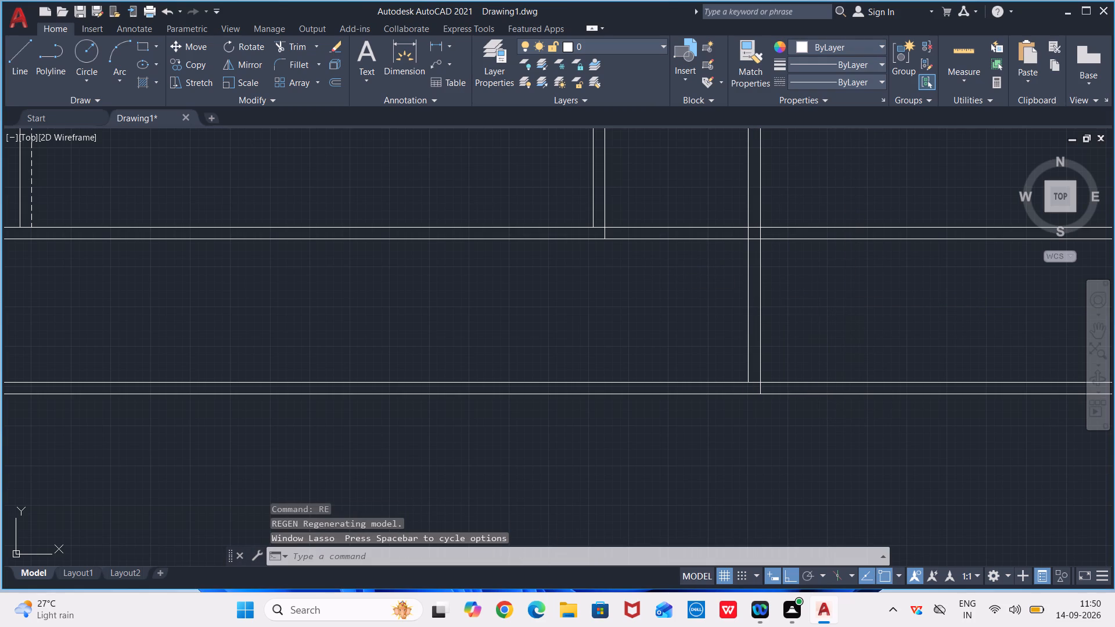
Trim the lower boundary lines beyond the outermost landing line and the overlap at the lower outer corner to form a clean double-line corner.
{"action": "type", "text": "TR"}
{"action": "key", "text": "Return"}
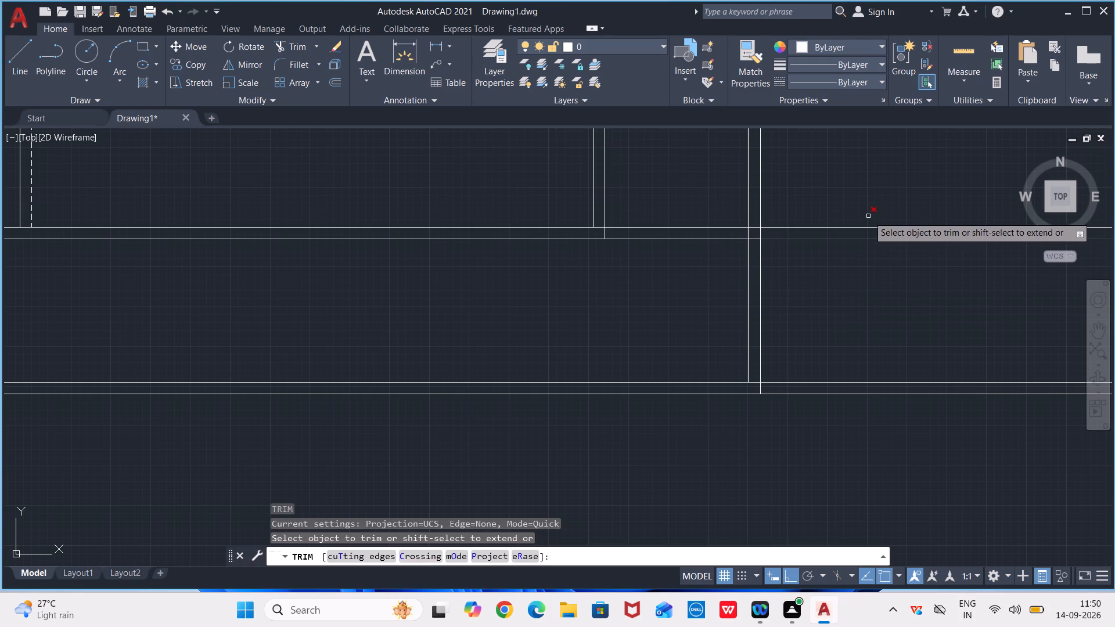
{"action": "left_click_drag", "start_coordinate": [871, 202], "coordinate": [870, 431]}
{"action": "scroll", "coordinate": [764, 426], "scroll_direction": "up", "scroll_amount": 2}
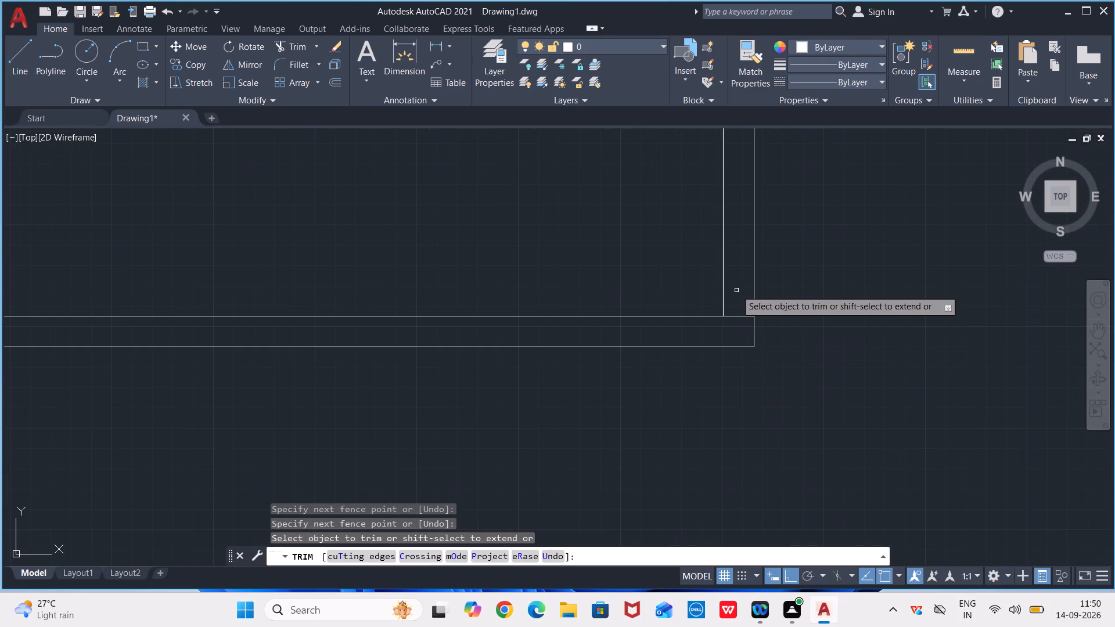
{"action": "left_click", "coordinate": [742, 316]}
{"action": "scroll", "coordinate": [743, 306], "scroll_direction": "down", "scroll_amount": 3}
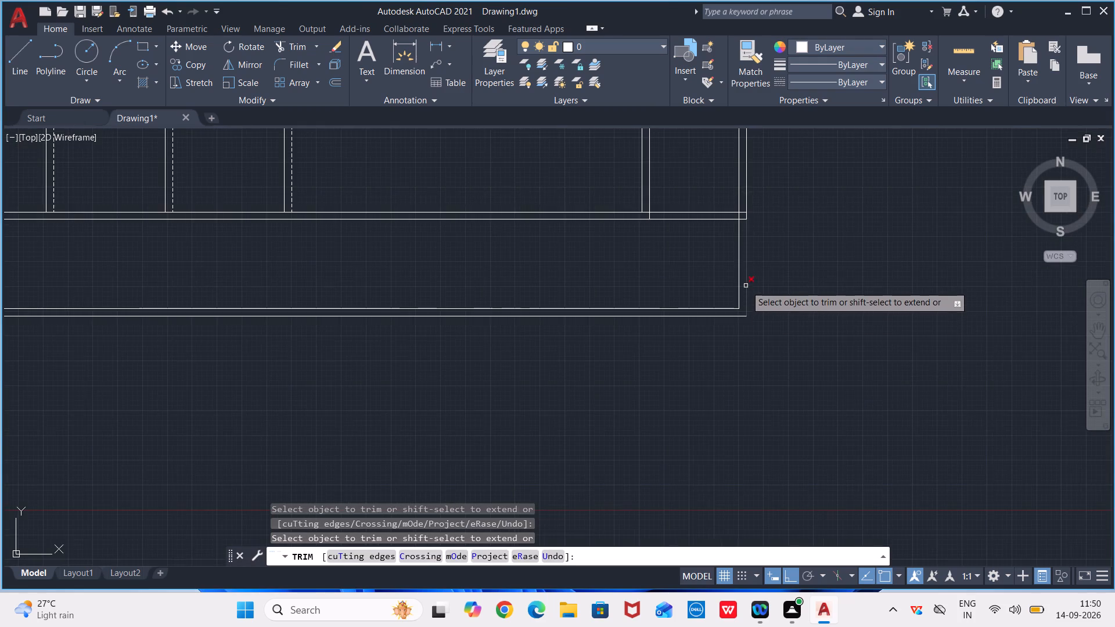
Trim the inner double boundary below the lower flight where it runs past the inner landing pair, including the stubs and corner overlap.
{"action": "middle_click_drag", "start_coordinate": [746, 283], "coordinate": [736, 391]}
{"action": "left_click_drag", "start_coordinate": [697, 266], "coordinate": [682, 362]}
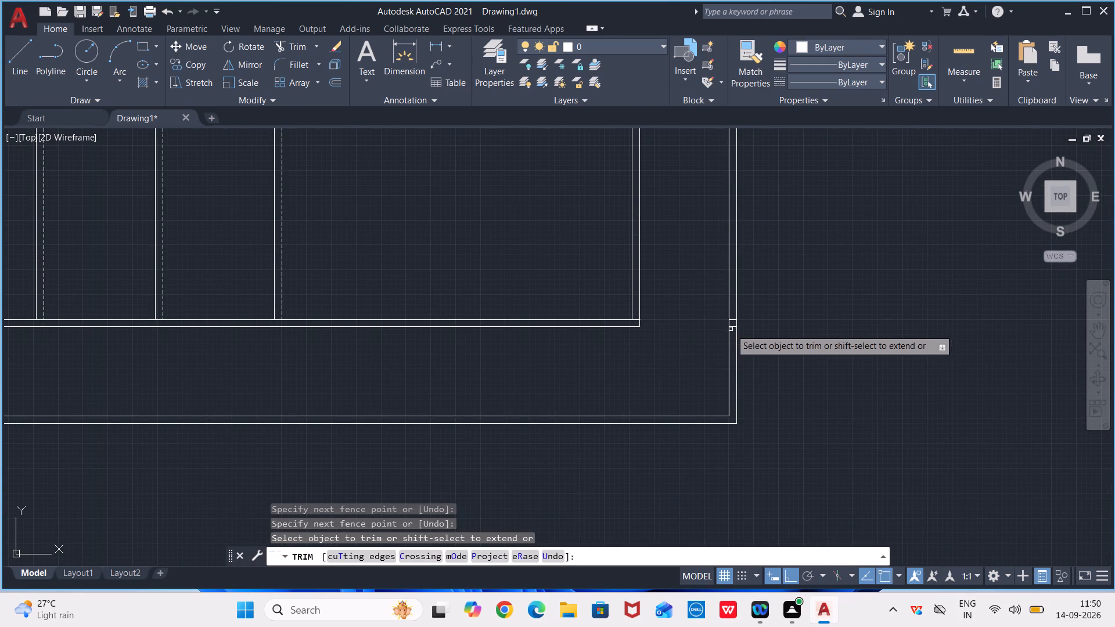
{"action": "scroll", "coordinate": [732, 327], "scroll_direction": "up", "scroll_amount": 3}
{"action": "left_click_drag", "start_coordinate": [736, 275], "coordinate": [729, 316]}
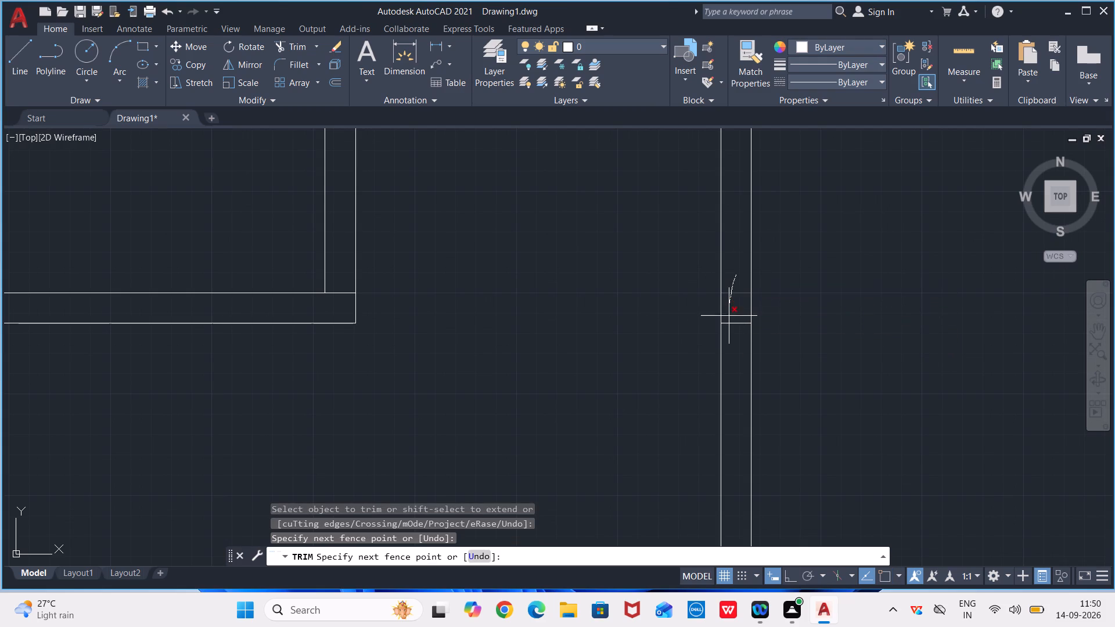
{"action": "left_click_drag", "start_coordinate": [729, 316], "coordinate": [730, 334]}
{"action": "middle_click_drag", "start_coordinate": [547, 287], "coordinate": [717, 329]}
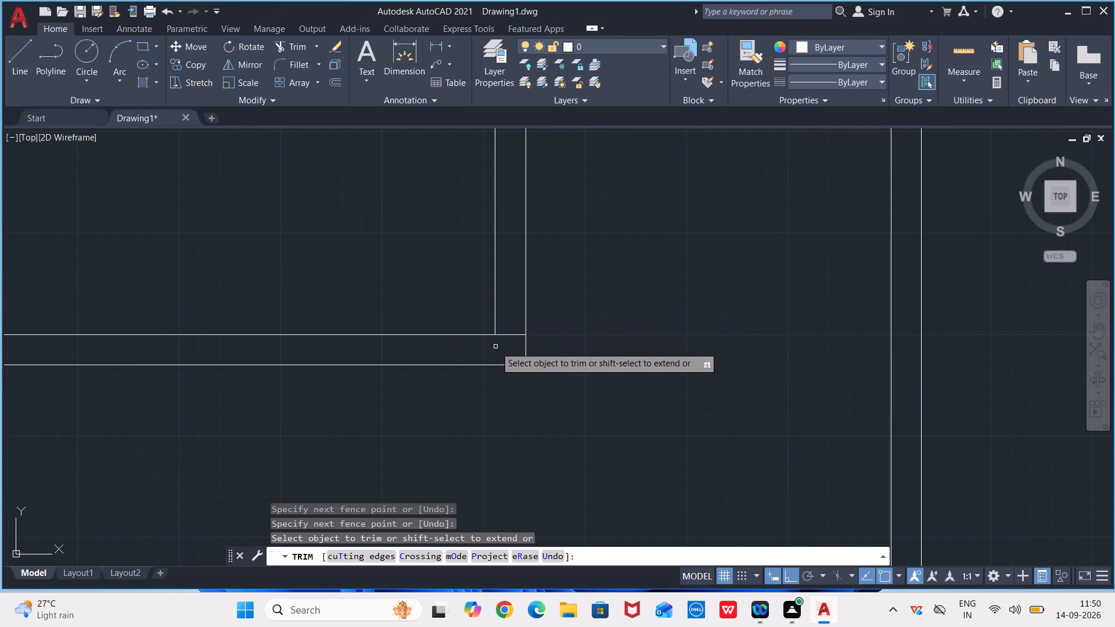
{"action": "left_click", "coordinate": [514, 336]}
{"action": "scroll", "coordinate": [550, 318], "scroll_direction": "down", "scroll_amount": 7}
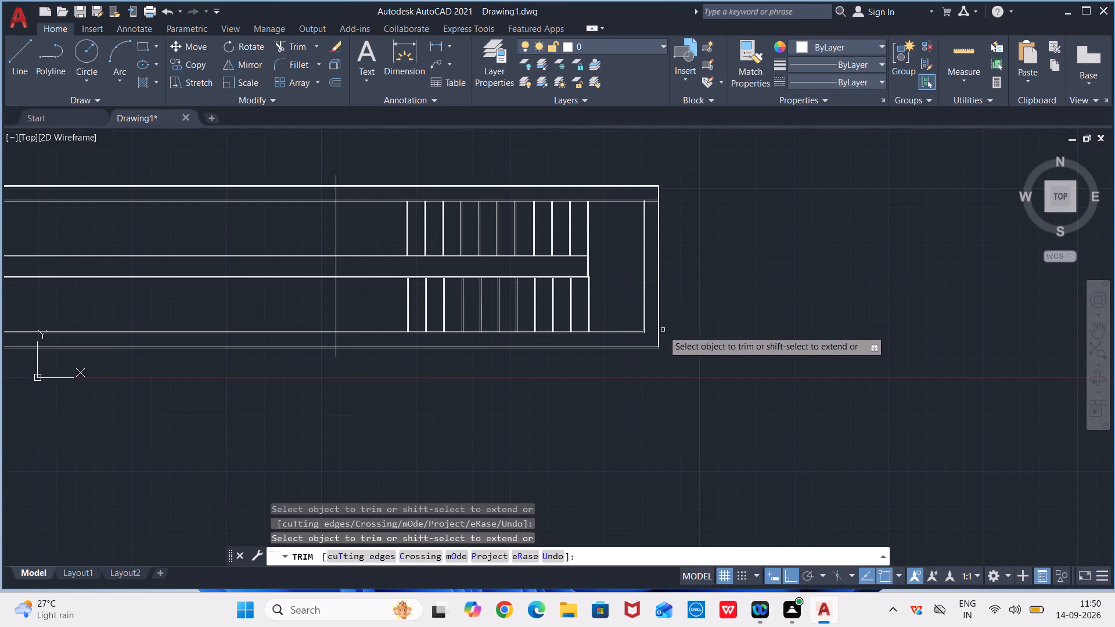
Trim the inner double boundary above the upper flight where it runs past the inner landing pair, including the corner overlap and stubs.
{"action": "scroll", "coordinate": [653, 206], "scroll_direction": "up", "scroll_amount": 3}
{"action": "left_click_drag", "start_coordinate": [648, 165], "coordinate": [645, 226]}
{"action": "scroll", "coordinate": [661, 190], "scroll_direction": "up", "scroll_amount": 3}
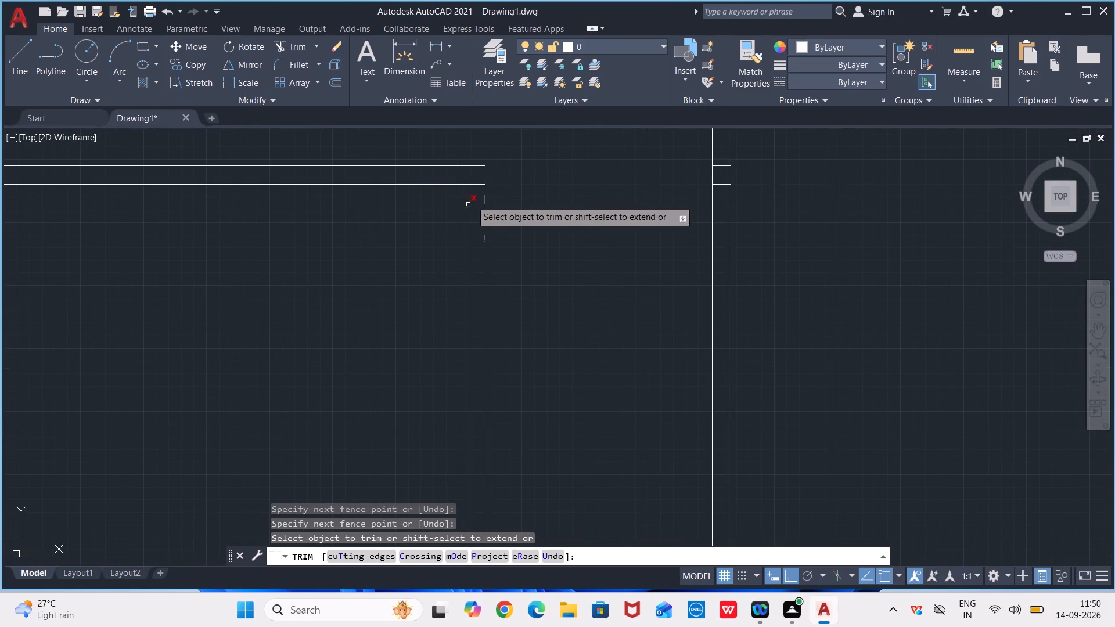
{"action": "left_click", "coordinate": [478, 184]}
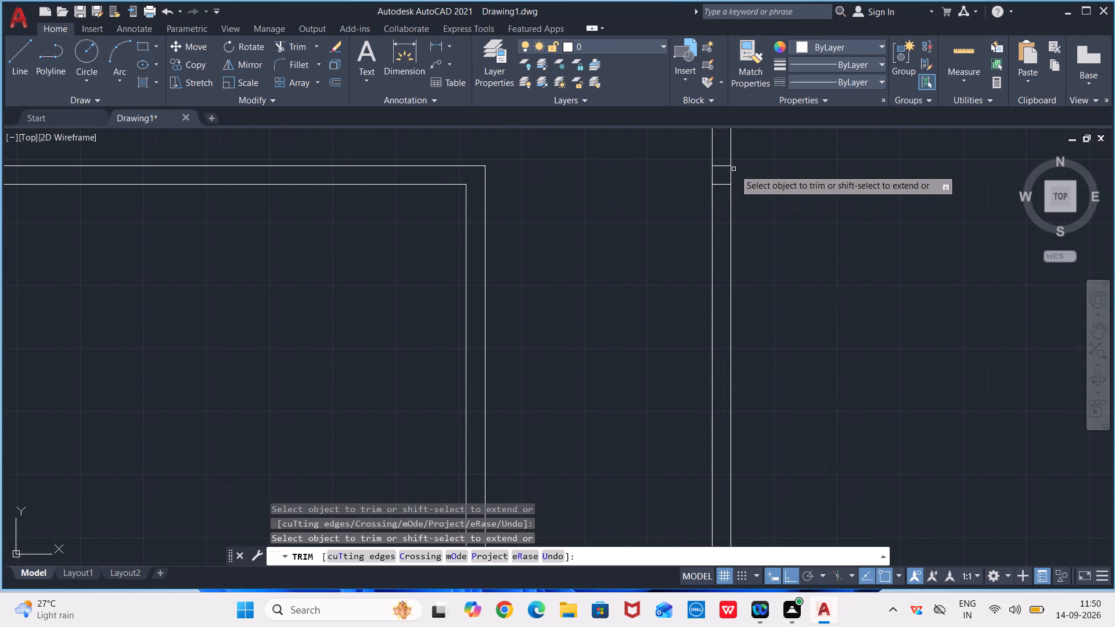
{"action": "left_click", "coordinate": [720, 165]}
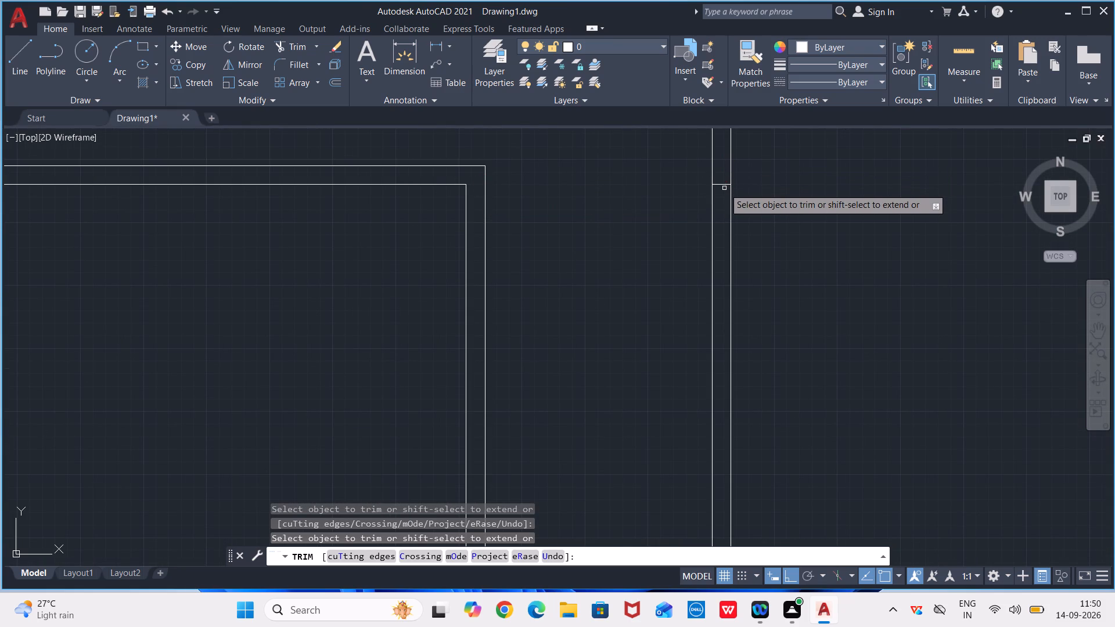
{"action": "left_click", "coordinate": [724, 183]}
{"action": "scroll", "coordinate": [730, 189], "scroll_direction": "down", "scroll_amount": 3}
{"action": "scroll", "coordinate": [808, 225], "scroll_direction": "down", "scroll_amount": 2}
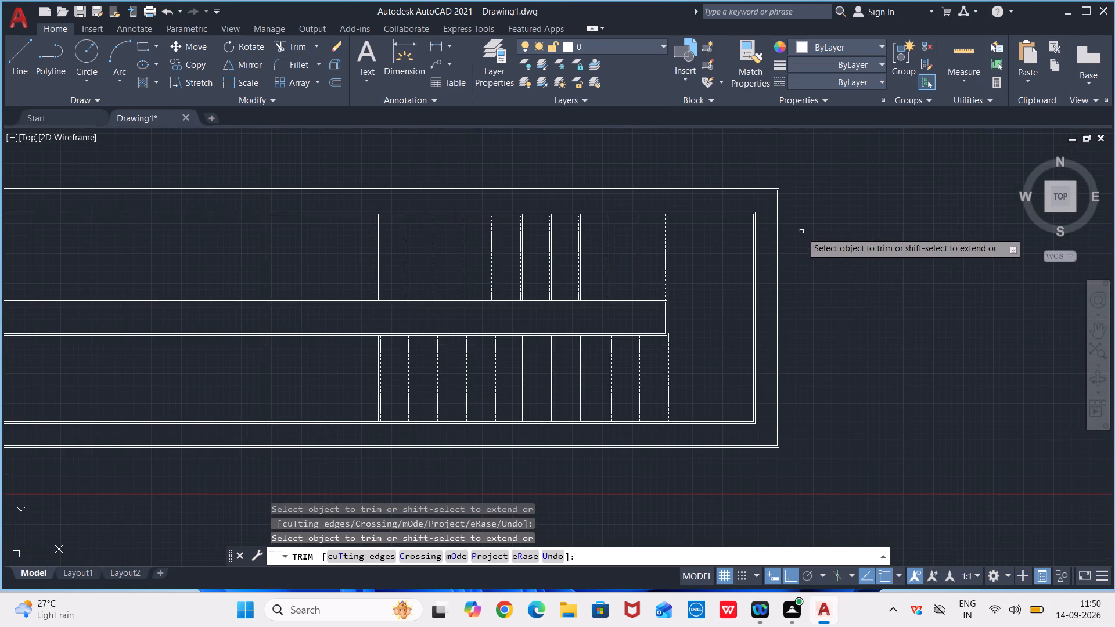
{"action": "key", "text": "Escape"}
Trim all horizontal double boundary lines beyond the long vertical line at the flights' open ends.
{"action": "middle_click_drag", "start_coordinate": [674, 334], "coordinate": [904, 276]}
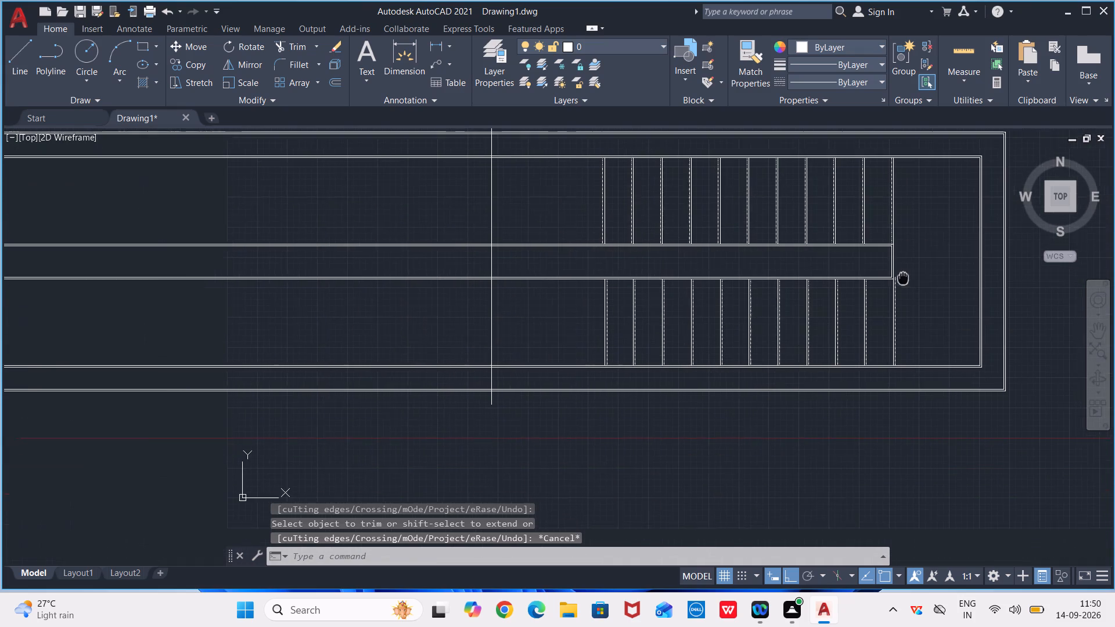
{"action": "middle_click_drag", "start_coordinate": [904, 276], "coordinate": [906, 278]}
{"action": "type", "text": "TR"}
{"action": "key", "text": "Return"}
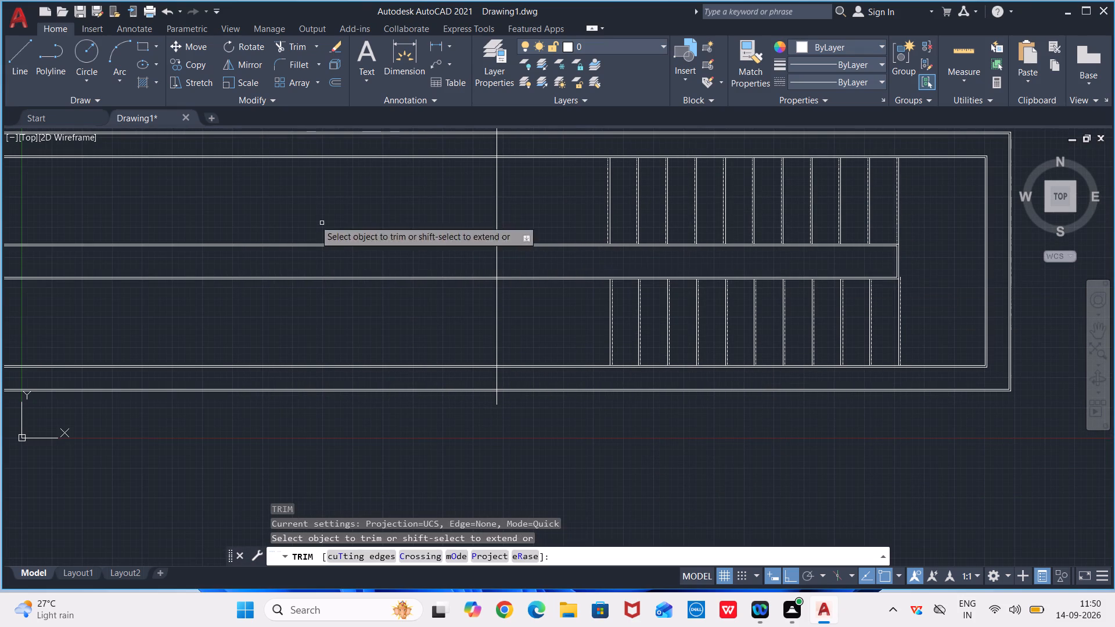
{"action": "left_click_drag", "start_coordinate": [375, 130], "coordinate": [358, 377]}
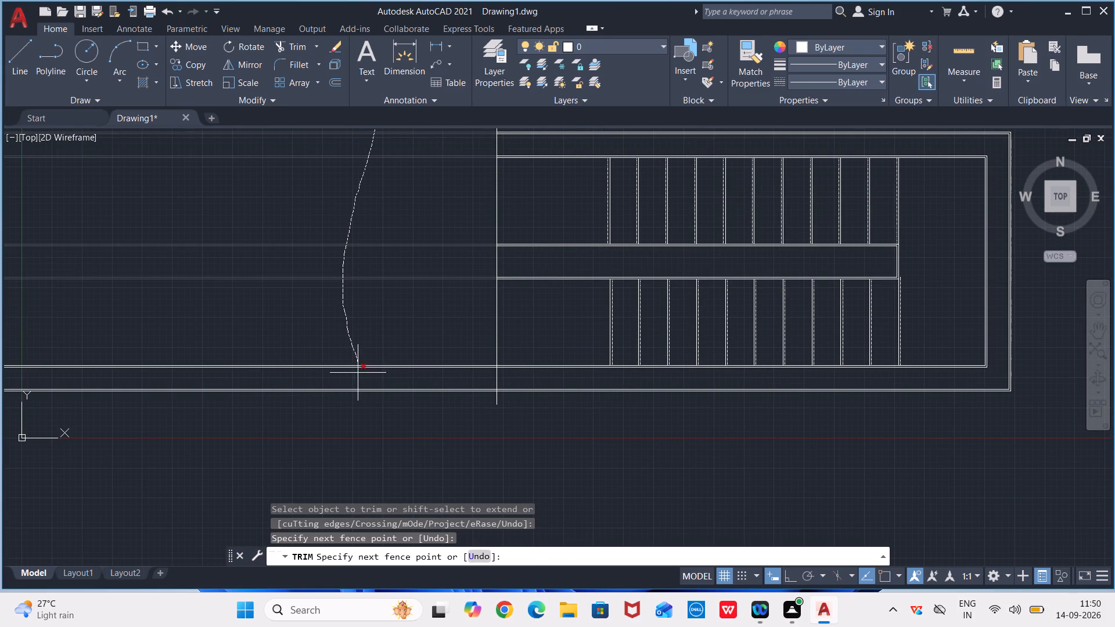
{"action": "left_click_drag", "start_coordinate": [358, 377], "coordinate": [362, 395]}
{"action": "key", "text": "Escape"}
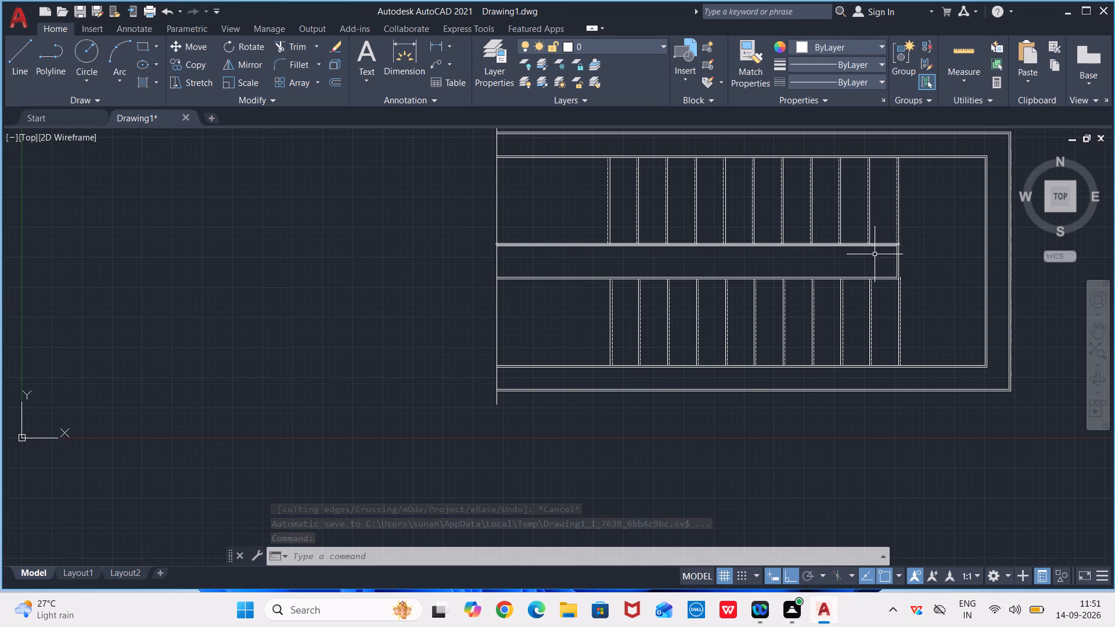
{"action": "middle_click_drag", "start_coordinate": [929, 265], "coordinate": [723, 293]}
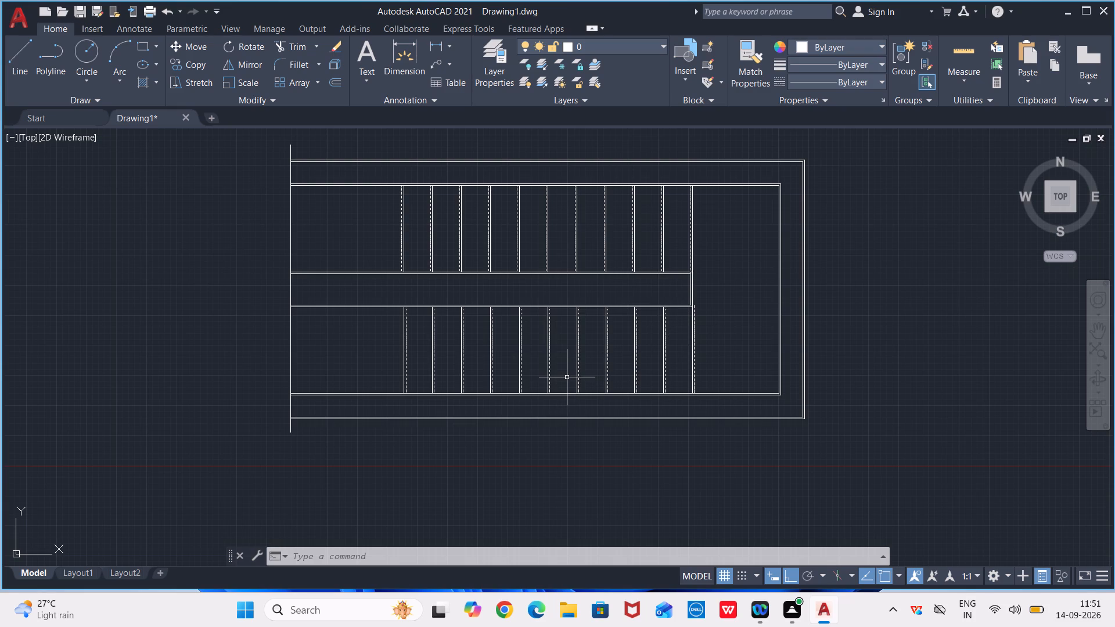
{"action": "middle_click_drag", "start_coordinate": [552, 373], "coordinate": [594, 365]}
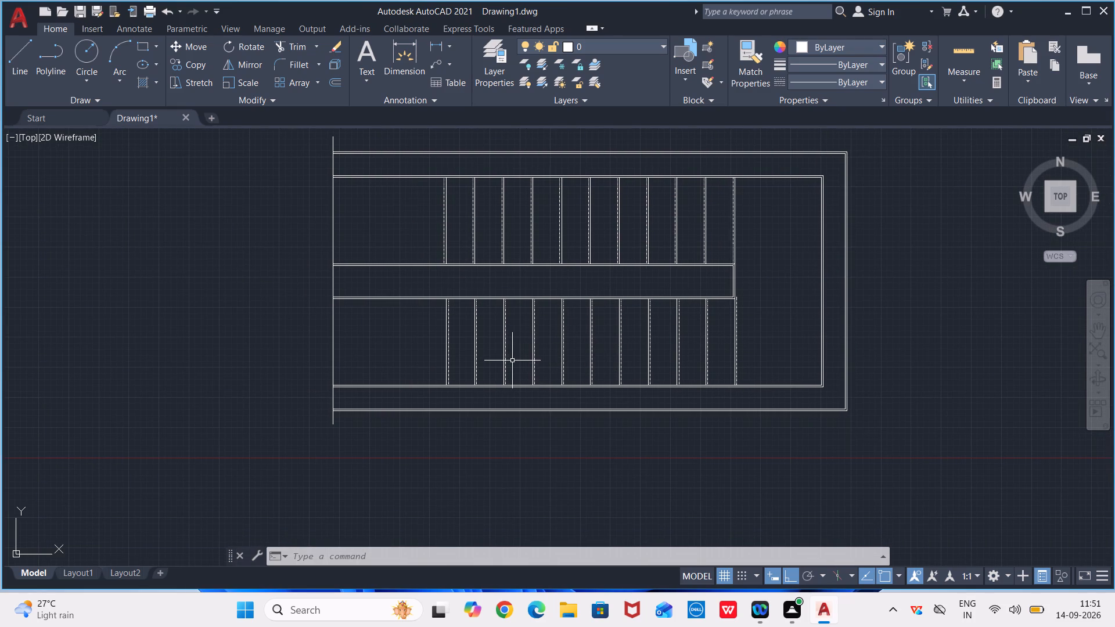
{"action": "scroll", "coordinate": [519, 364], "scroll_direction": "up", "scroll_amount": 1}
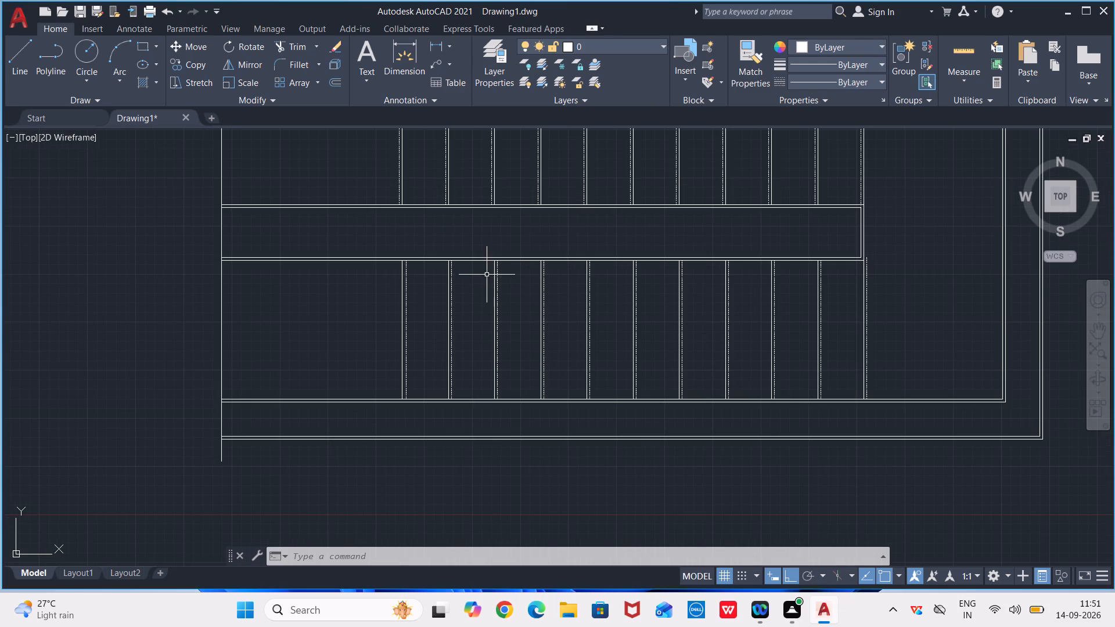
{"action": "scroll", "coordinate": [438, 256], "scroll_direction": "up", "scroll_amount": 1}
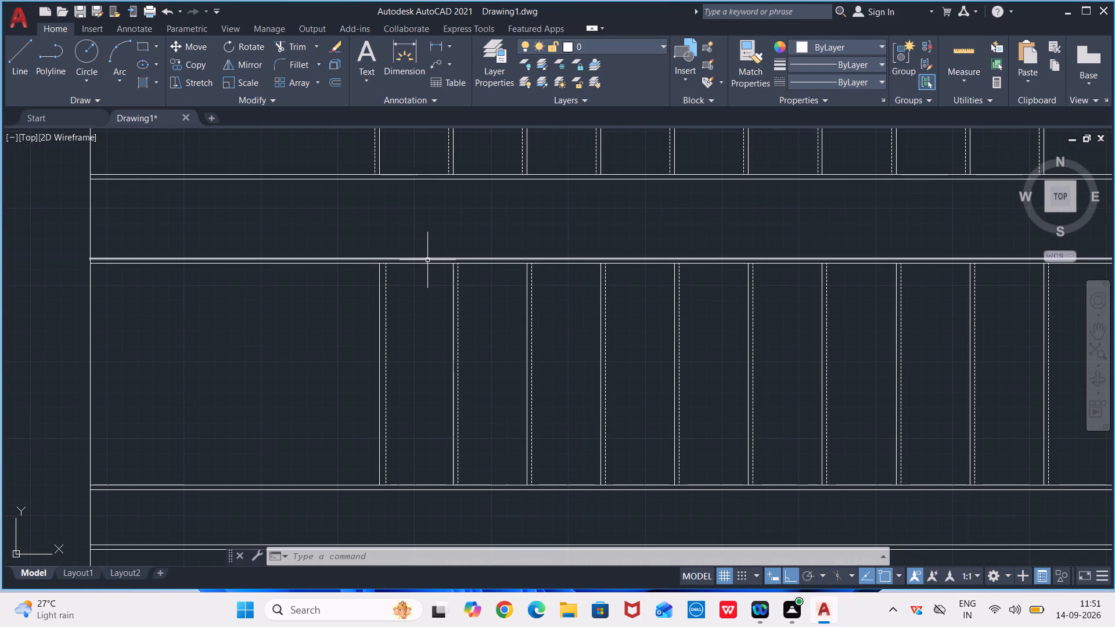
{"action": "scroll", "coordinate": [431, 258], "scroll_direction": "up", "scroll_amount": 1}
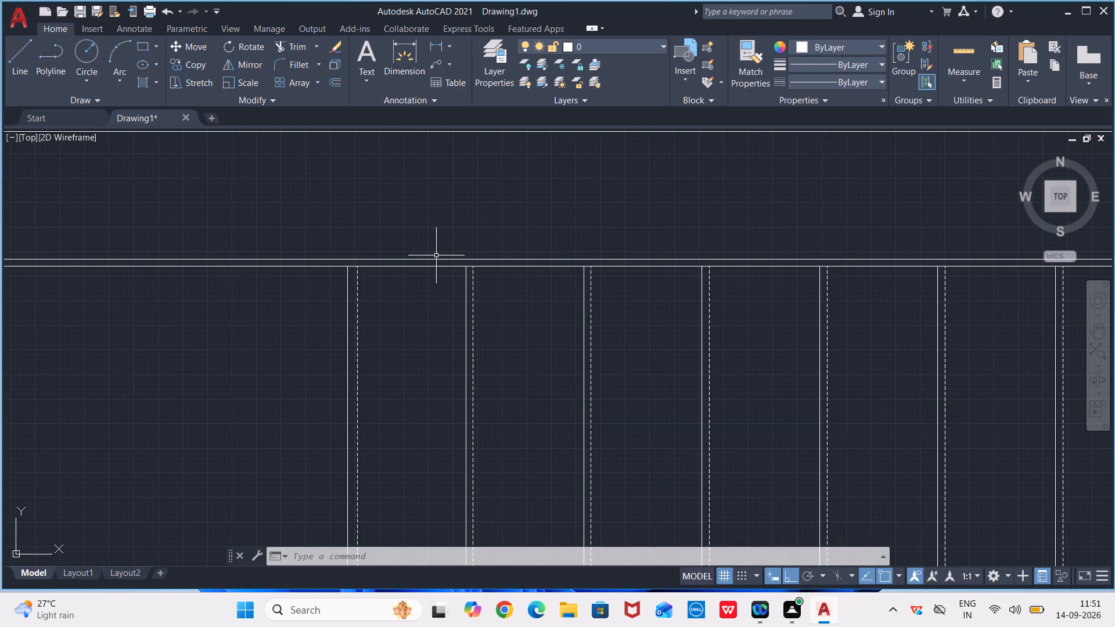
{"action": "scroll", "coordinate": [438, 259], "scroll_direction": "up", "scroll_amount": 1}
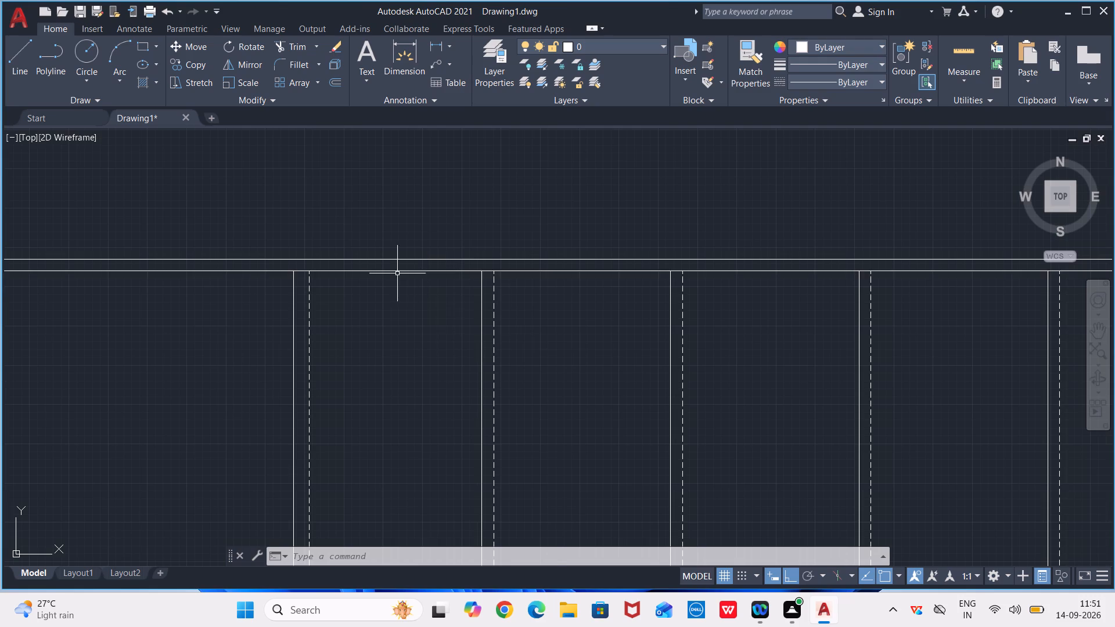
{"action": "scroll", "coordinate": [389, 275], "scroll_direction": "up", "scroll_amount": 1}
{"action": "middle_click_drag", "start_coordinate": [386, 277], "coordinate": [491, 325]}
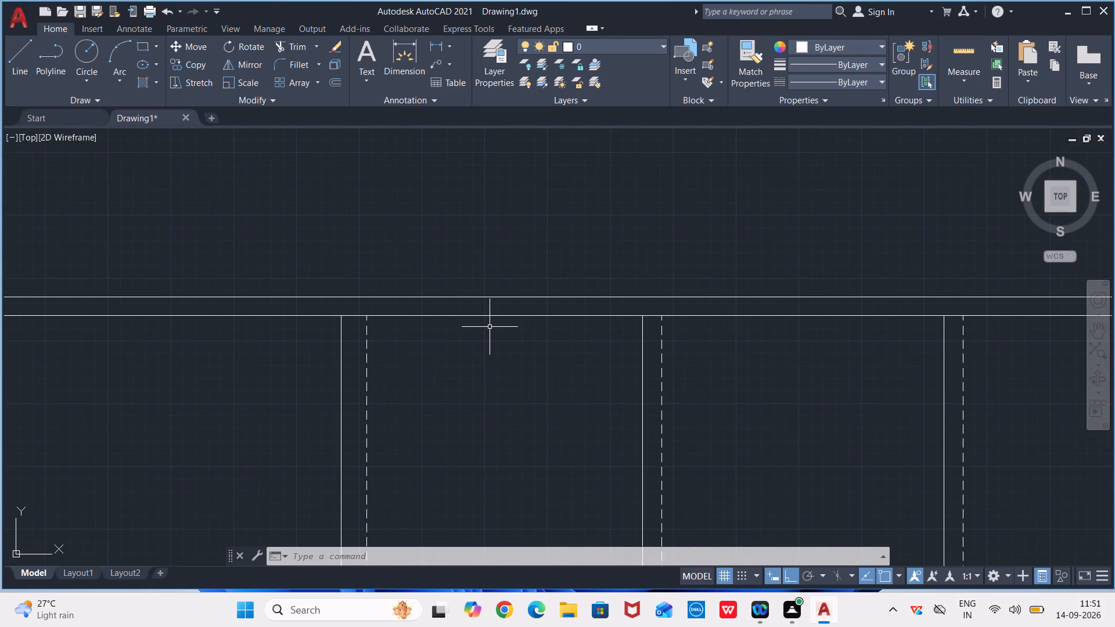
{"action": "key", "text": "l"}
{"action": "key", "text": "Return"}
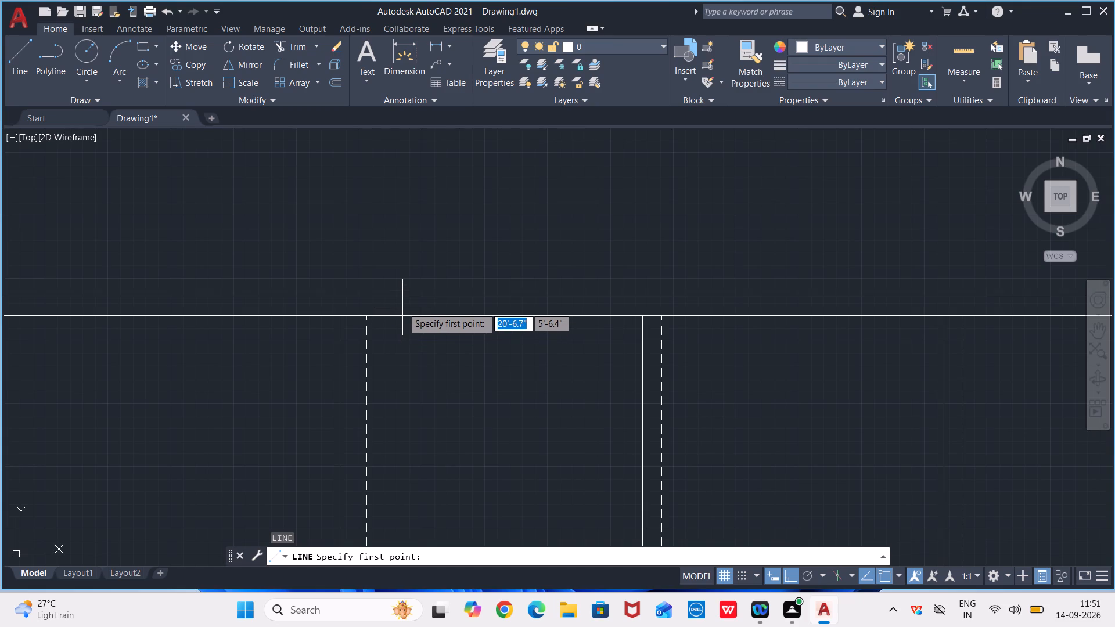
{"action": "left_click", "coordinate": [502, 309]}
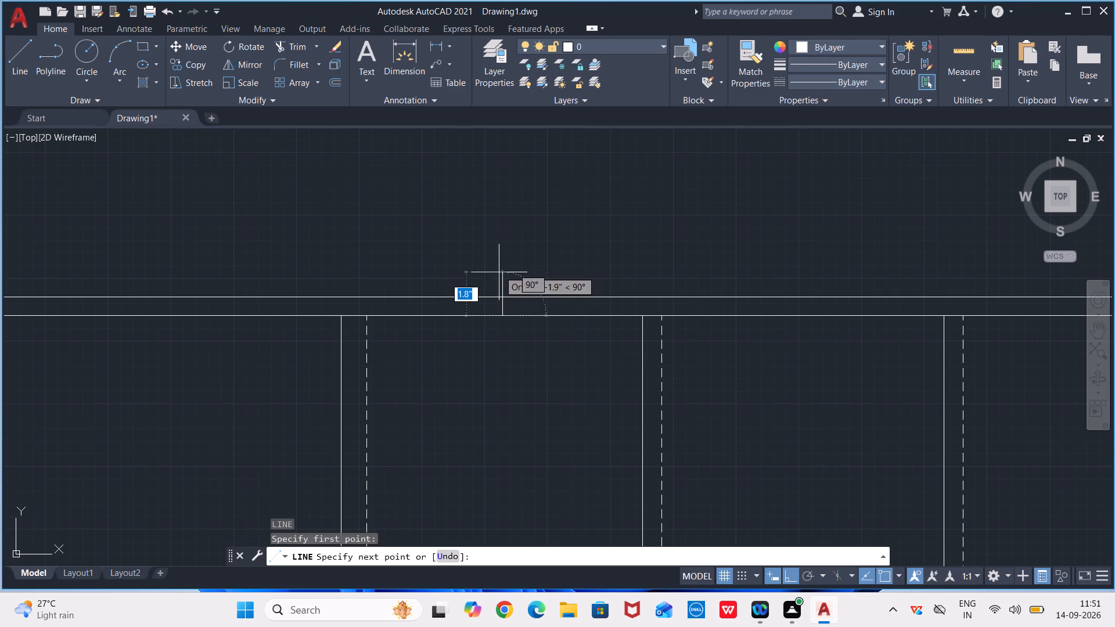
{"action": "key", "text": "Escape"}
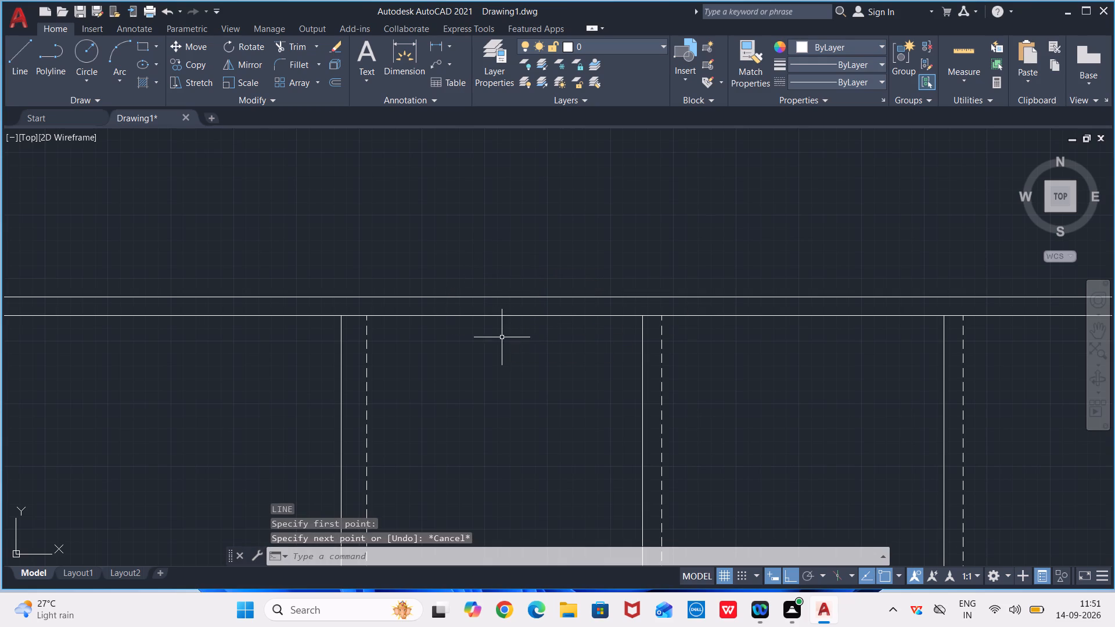
Sketch a rectangular outline about 1.9" wide by 1.7" high with Line, straddling the lower flight's inner double boundary between two steps.
{"action": "scroll", "coordinate": [502, 336], "scroll_direction": "up", "scroll_amount": 1}
{"action": "middle_click_drag", "start_coordinate": [502, 334], "coordinate": [487, 424]}
{"action": "key", "text": "l"}
{"action": "key", "text": "Return"}
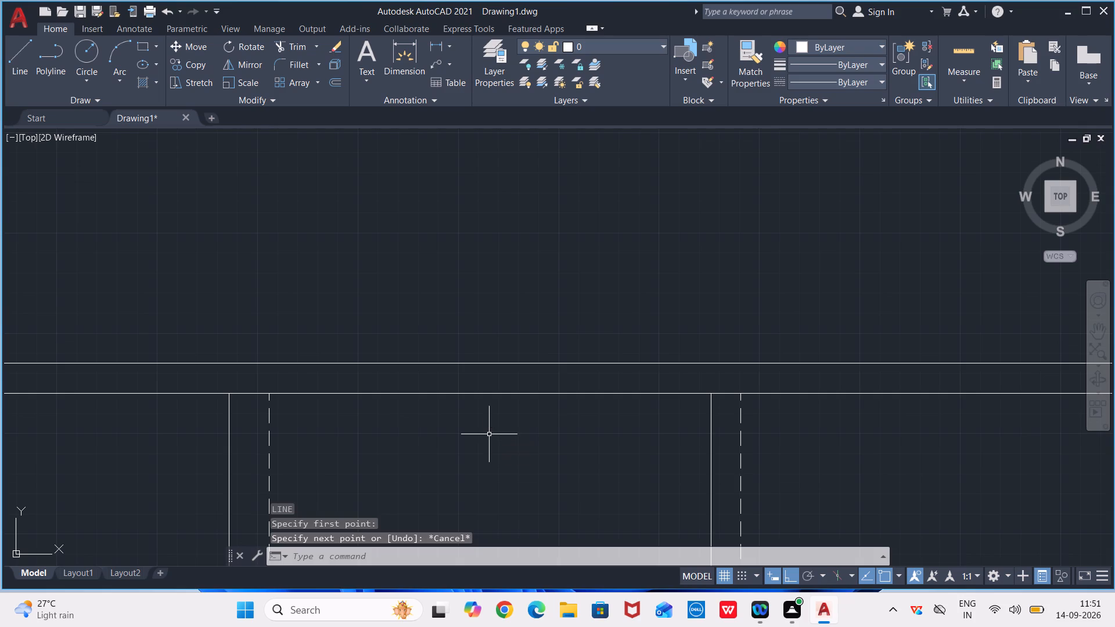
{"action": "left_click", "coordinate": [491, 379]}
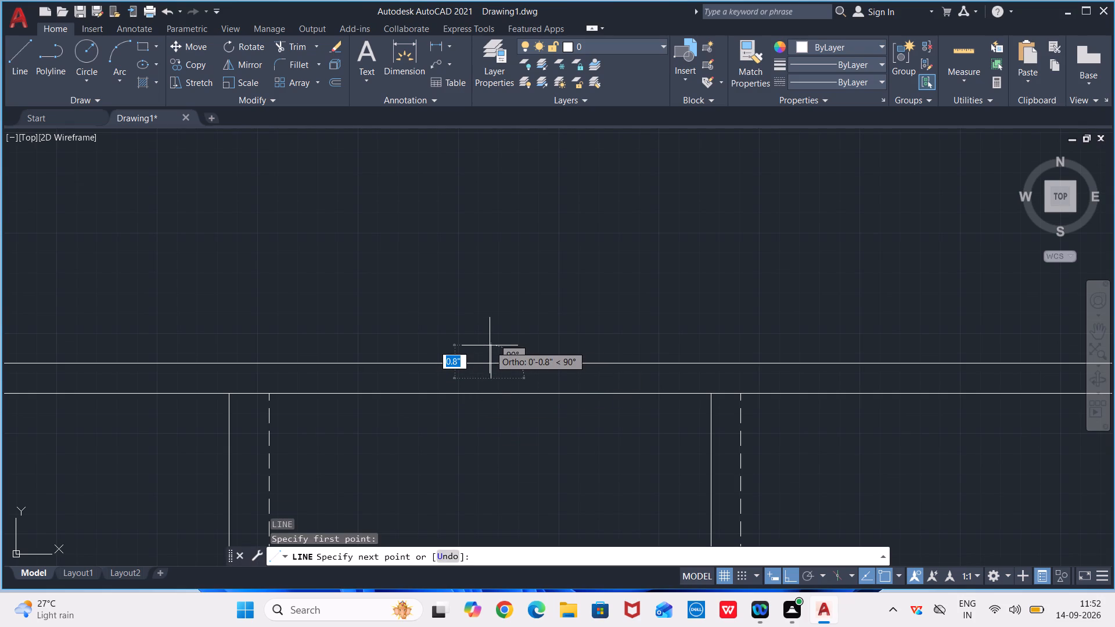
{"action": "left_click", "coordinate": [490, 344]}
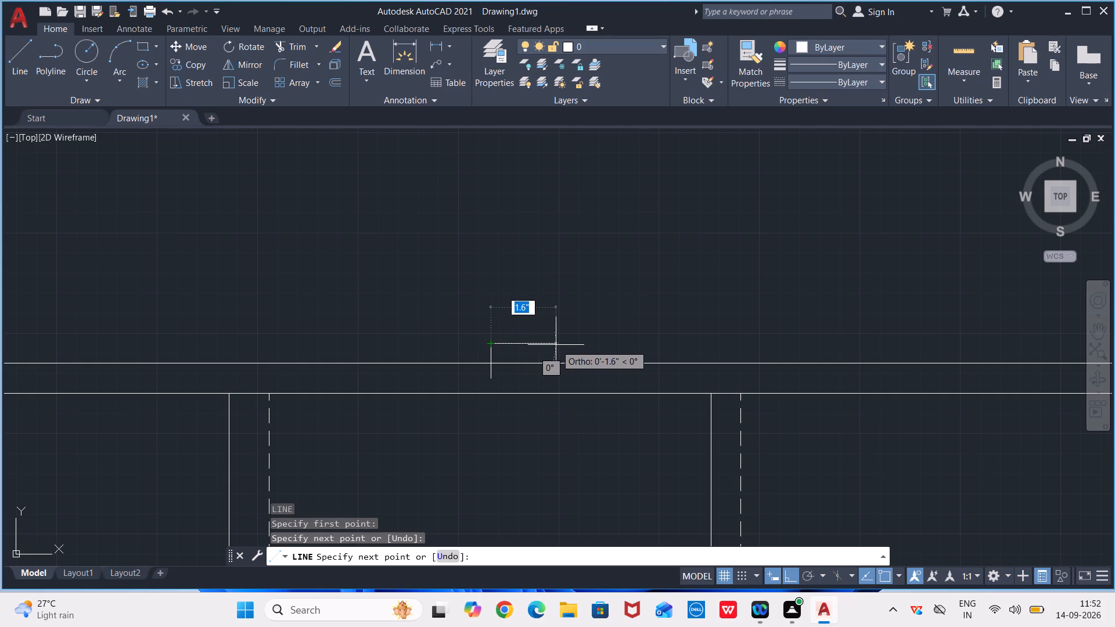
{"action": "left_click", "coordinate": [551, 345]}
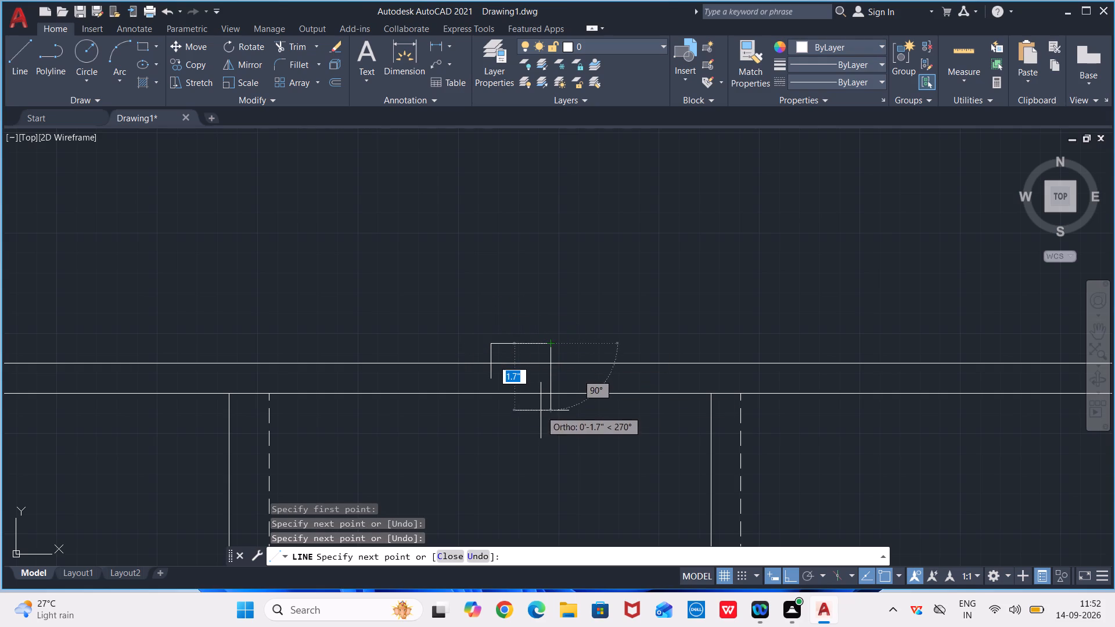
{"action": "left_click", "coordinate": [544, 410]}
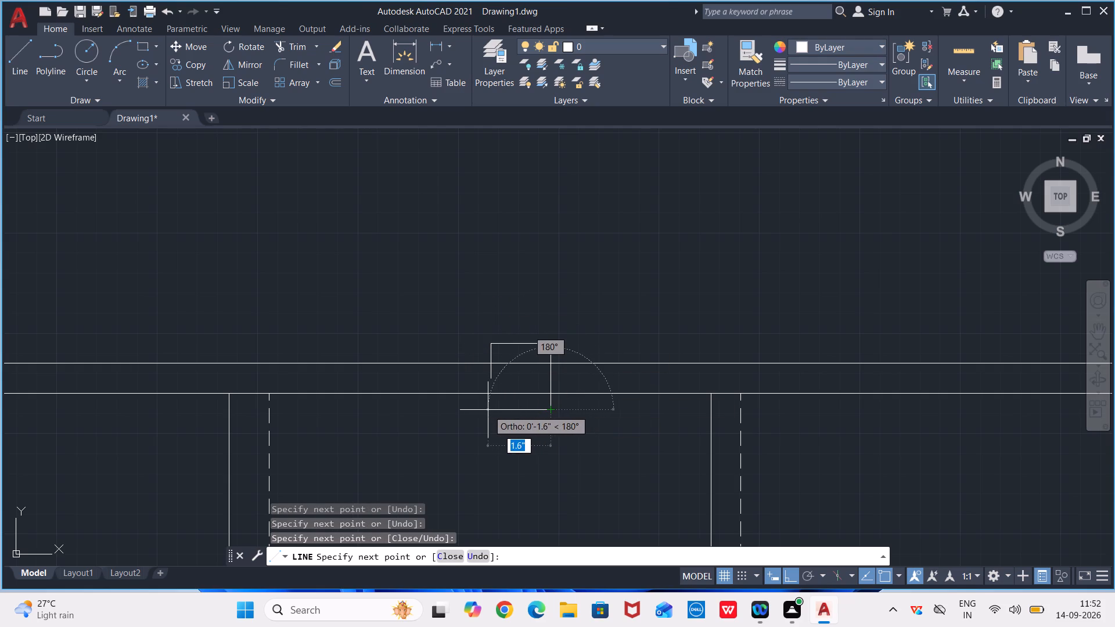
{"action": "left_click", "coordinate": [488, 410]}
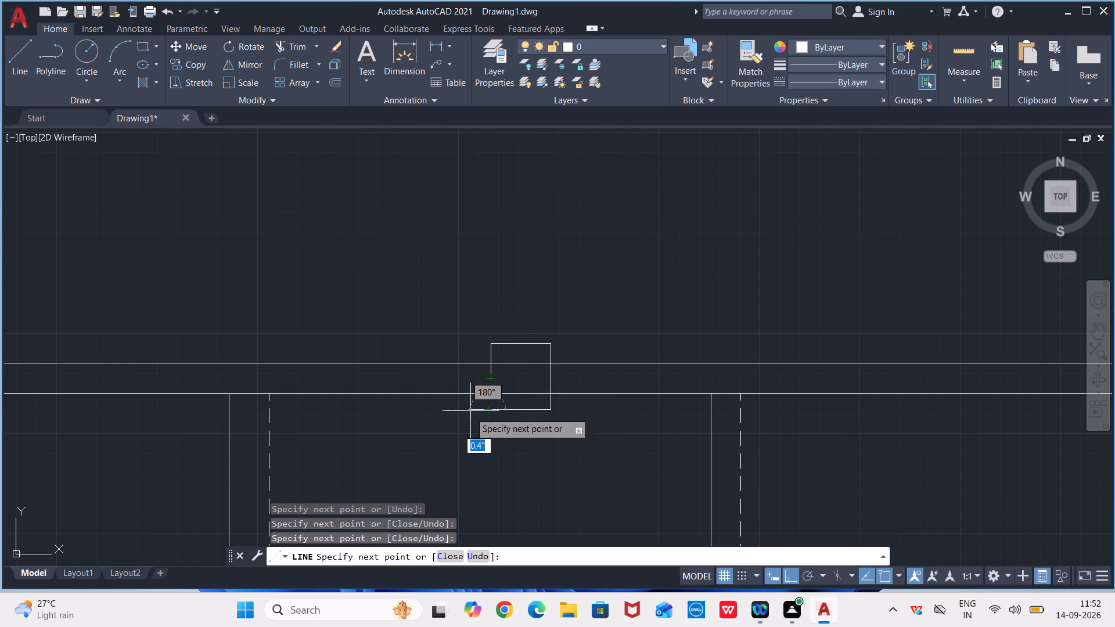
{"action": "left_click", "coordinate": [474, 409]}
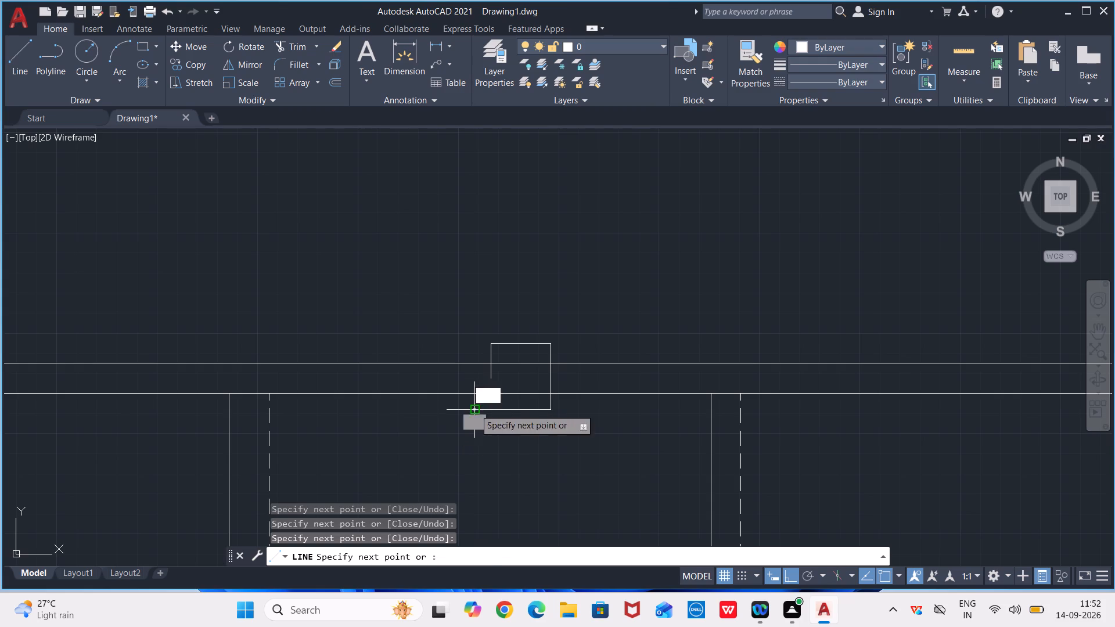
{"action": "left_click", "coordinate": [474, 343]}
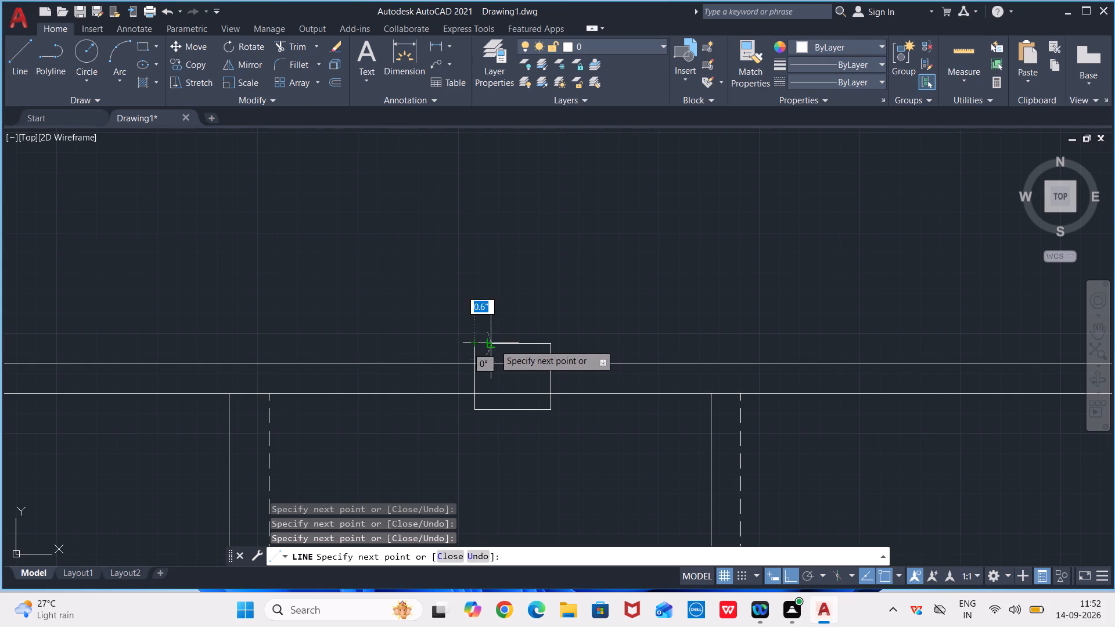
{"action": "left_click", "coordinate": [491, 345]}
{"action": "key", "text": "Escape"}
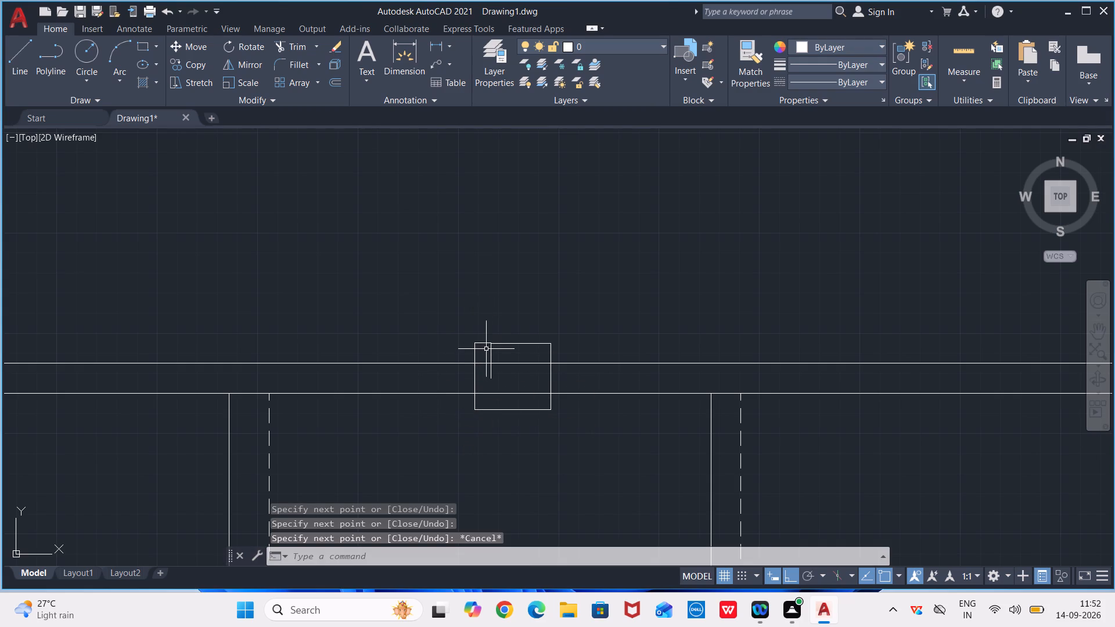
Erase the stray short vertical line inside the rectangle and the partial line along its upper edge.
{"action": "scroll", "coordinate": [487, 350], "scroll_direction": "up", "scroll_amount": 2}
{"action": "left_click", "coordinate": [495, 350]}
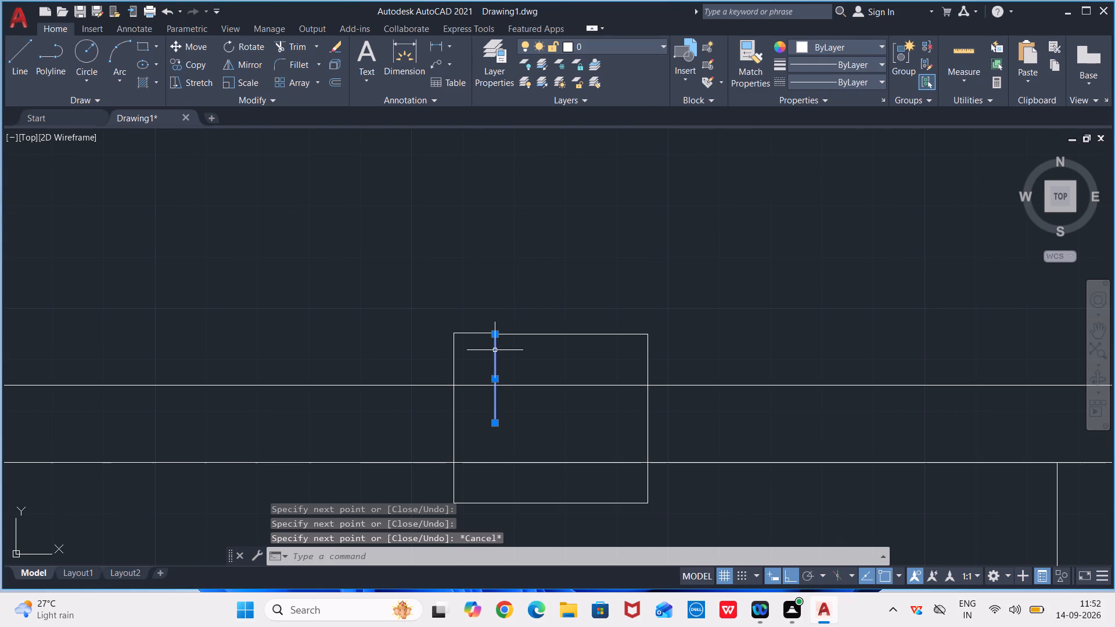
{"action": "key", "text": "Delete"}
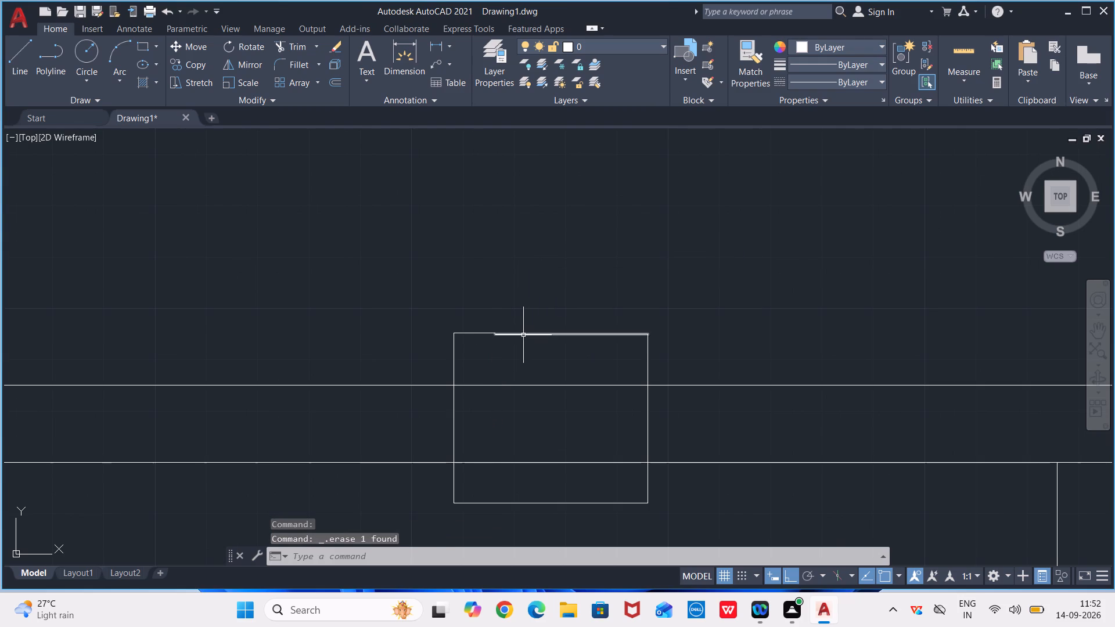
{"action": "left_click", "coordinate": [524, 334]}
{"action": "key", "text": "Delete"}
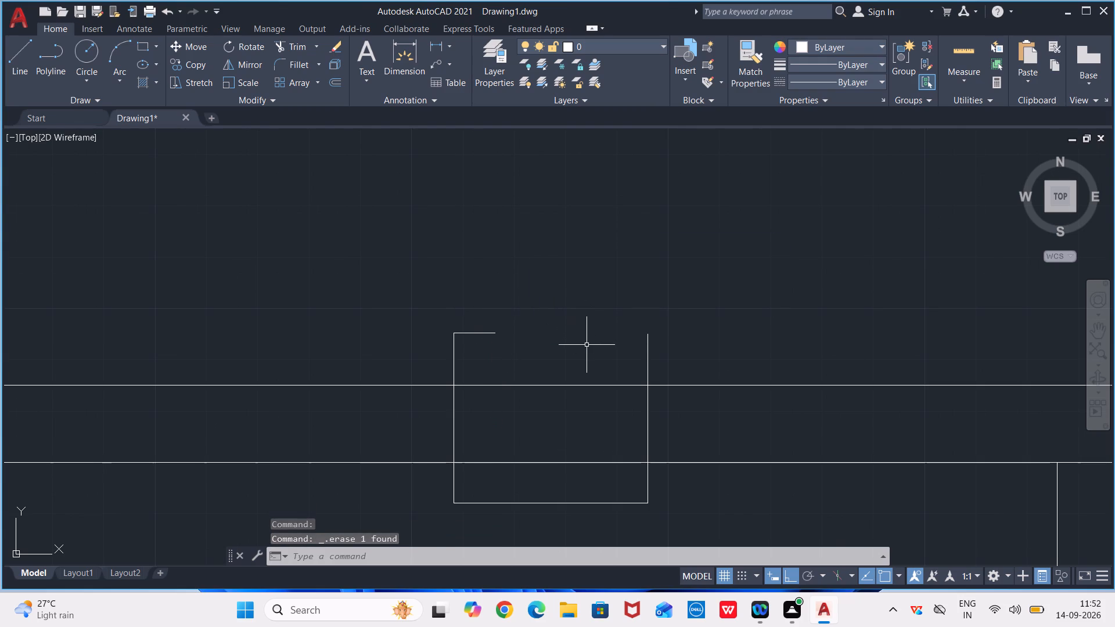
Draw a new upper edge across the rectangle from its right side's top end to its left side, about 1.9" long.
{"action": "key", "text": "l"}
{"action": "key", "text": "Return"}
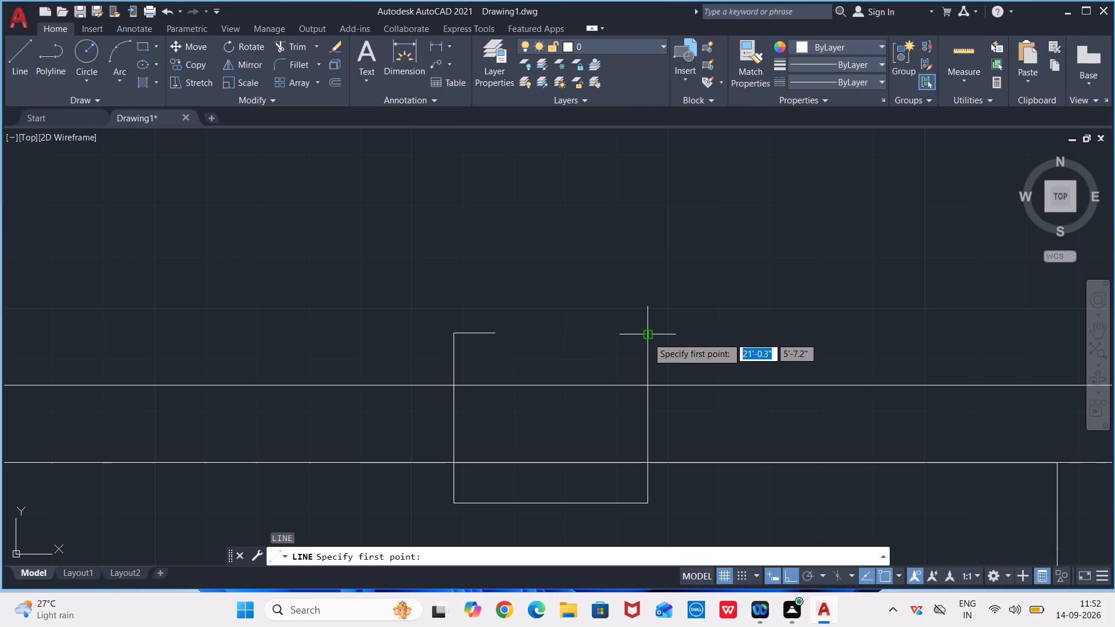
{"action": "left_click", "coordinate": [648, 338]}
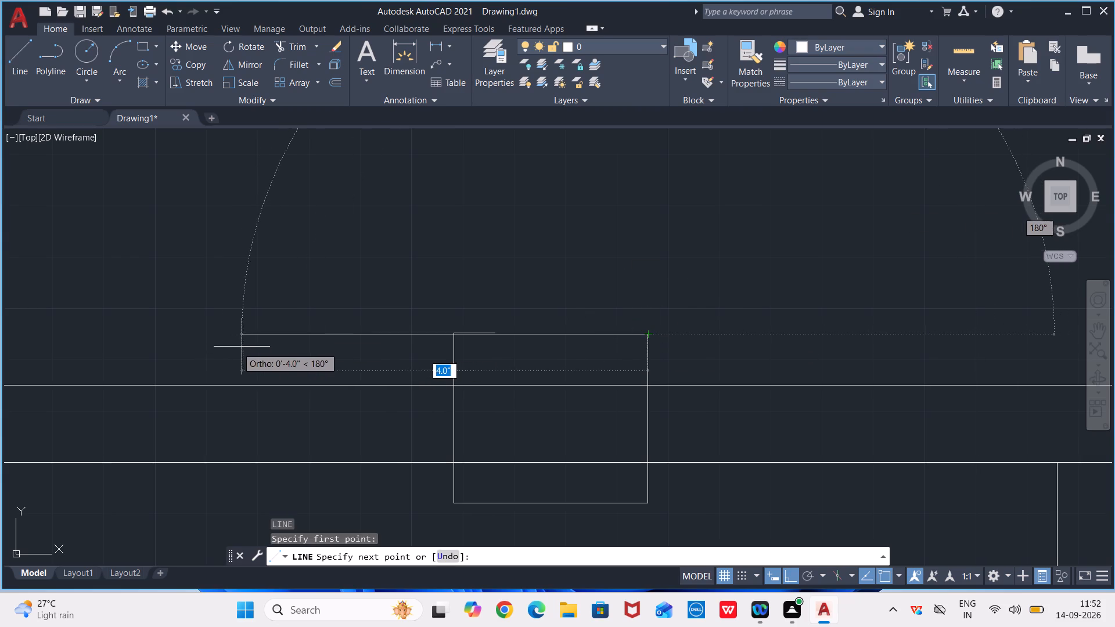
{"action": "left_click", "coordinate": [449, 338]}
{"action": "key", "text": "Escape"}
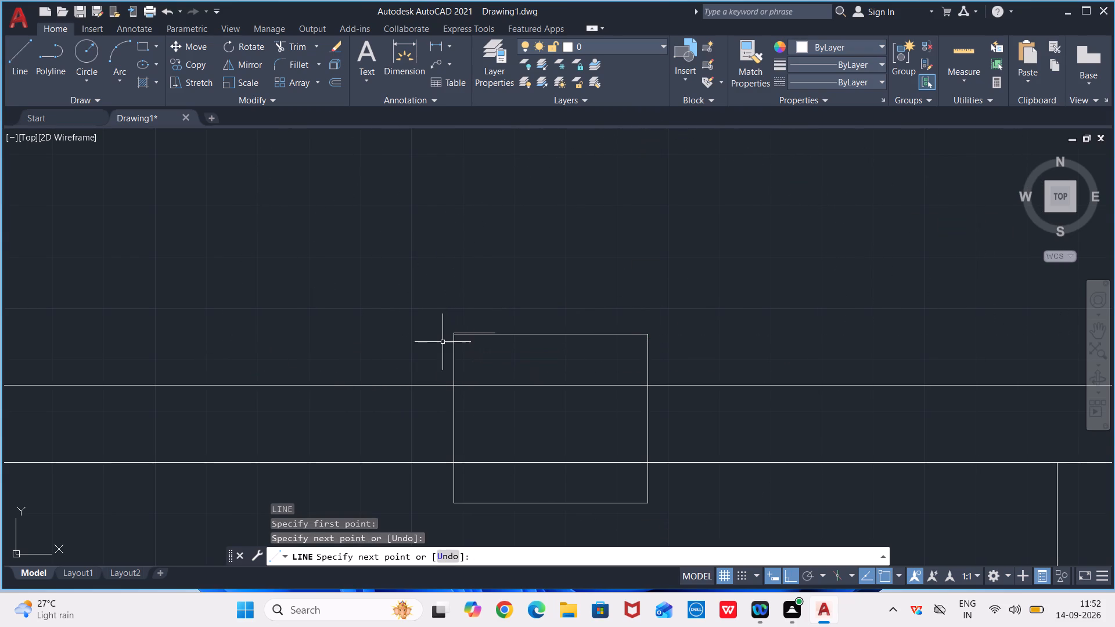
Trim the leftover short horizontal line and the vertical stub above the rectangle's upper edge at its left corner.
{"action": "scroll", "coordinate": [442, 341], "scroll_direction": "up", "scroll_amount": 2}
{"action": "type", "text": "TR"}
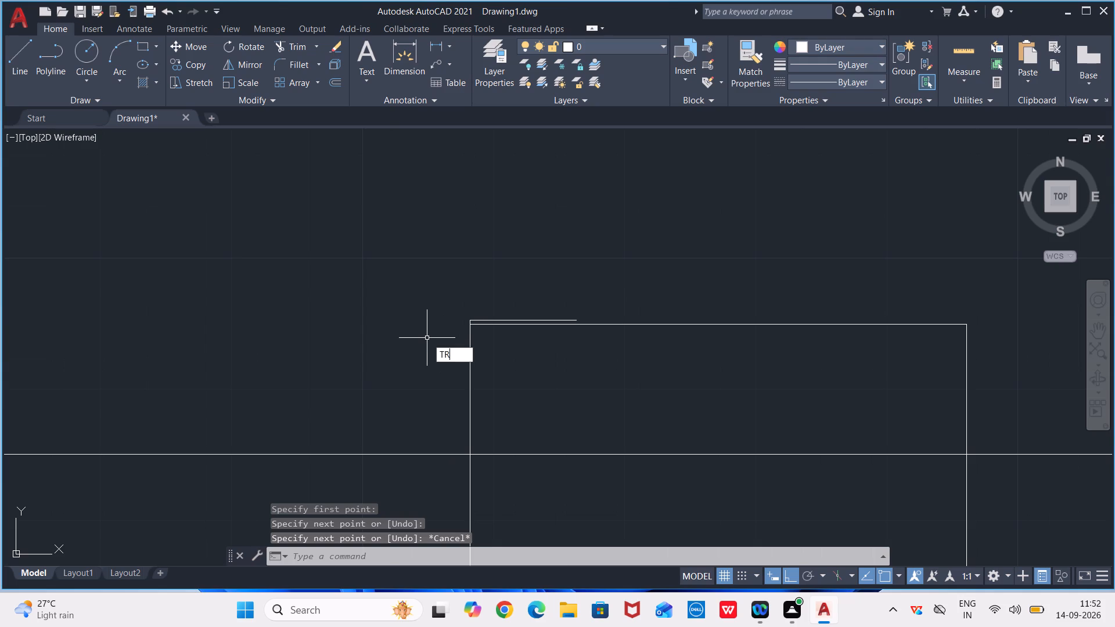
{"action": "key", "text": "Return"}
{"action": "scroll", "coordinate": [513, 334], "scroll_direction": "up", "scroll_amount": 3}
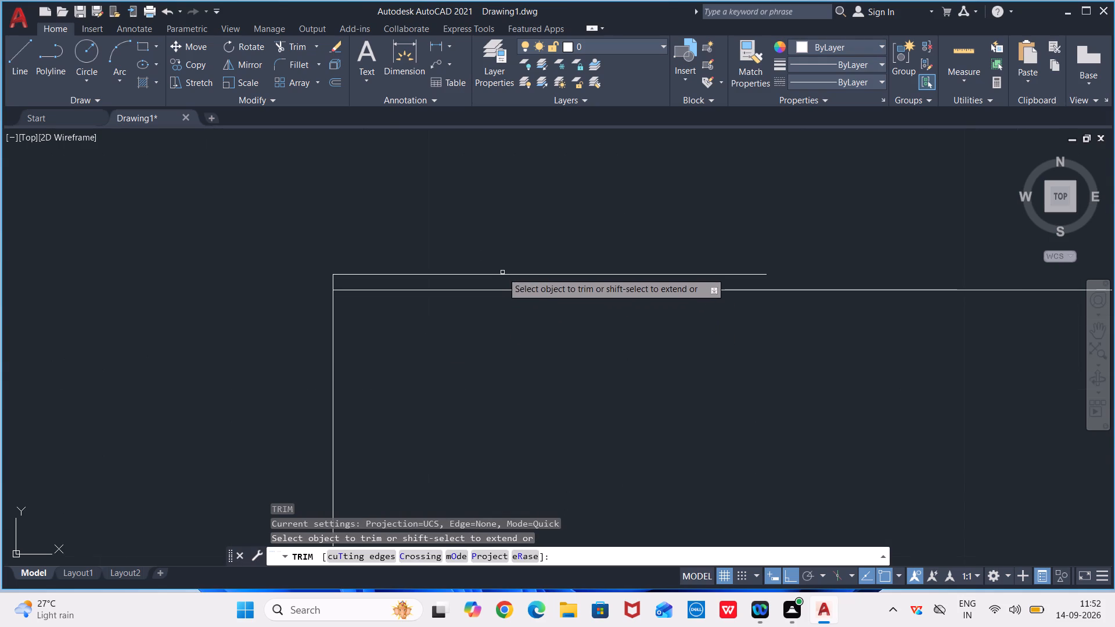
{"action": "left_click", "coordinate": [504, 272]}
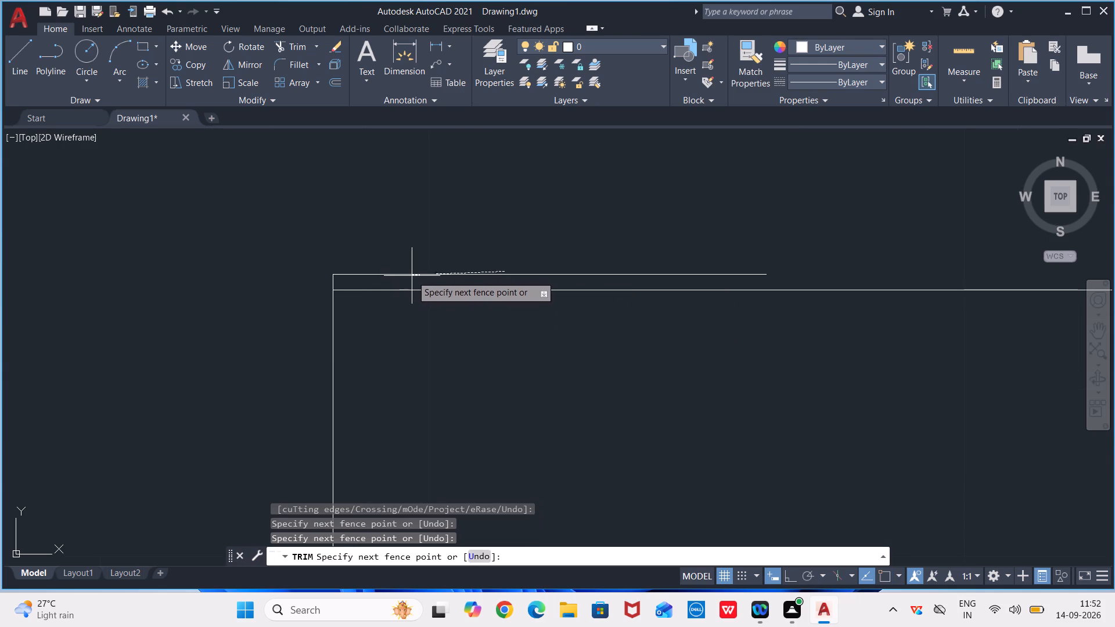
{"action": "left_click", "coordinate": [412, 276]}
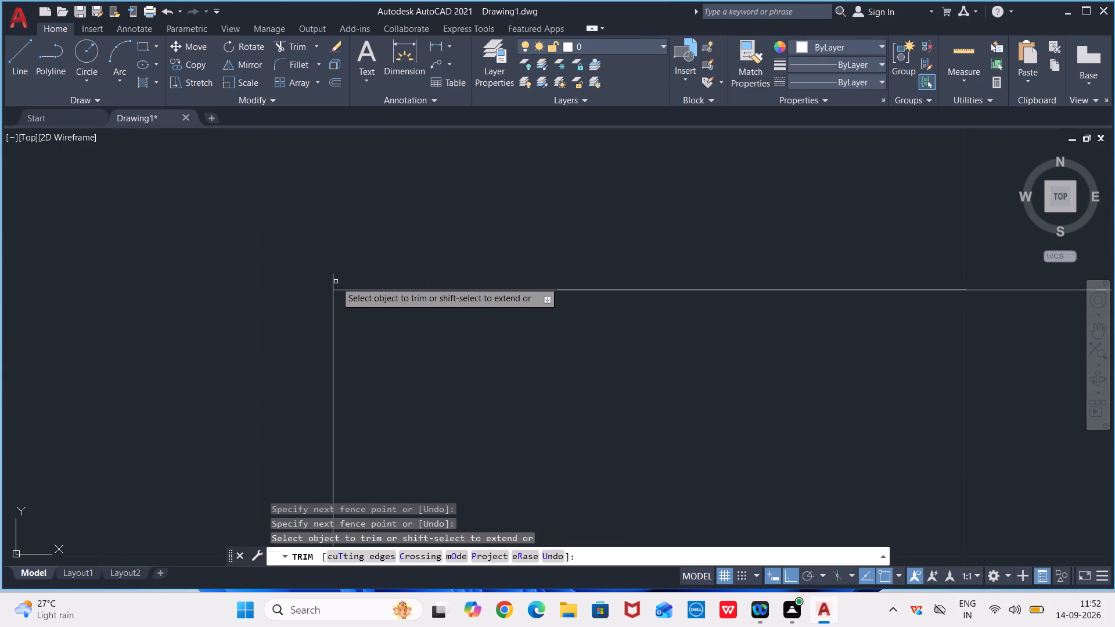
{"action": "left_click", "coordinate": [333, 280]}
{"action": "scroll", "coordinate": [337, 287], "scroll_direction": "down", "scroll_amount": 8}
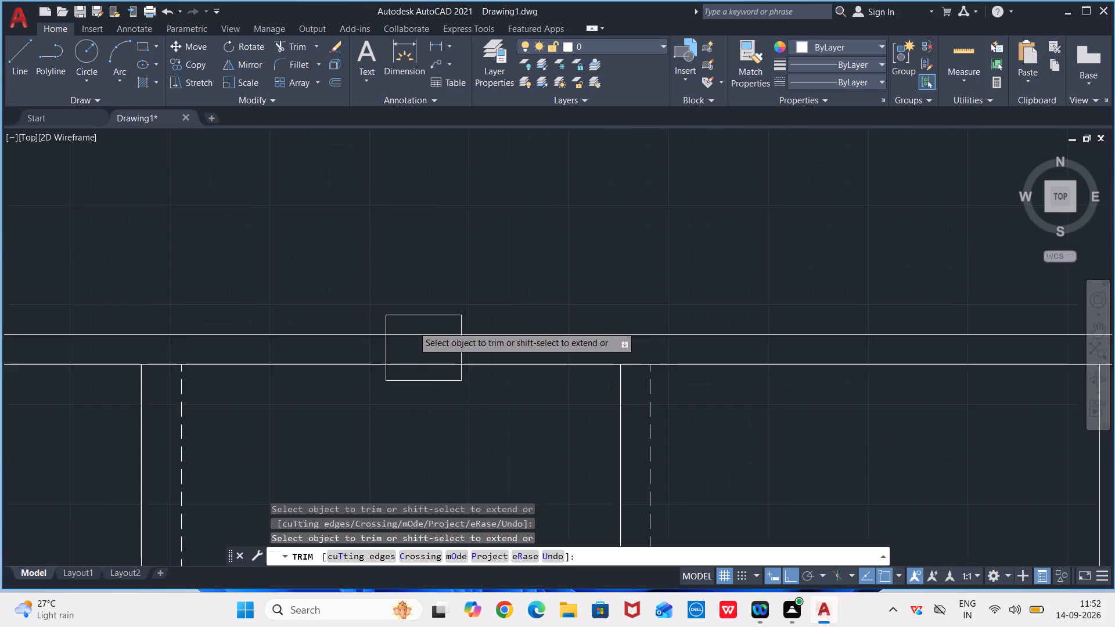
{"action": "scroll", "coordinate": [439, 355], "scroll_direction": "up", "scroll_amount": 2}
{"action": "key", "text": "Escape"}
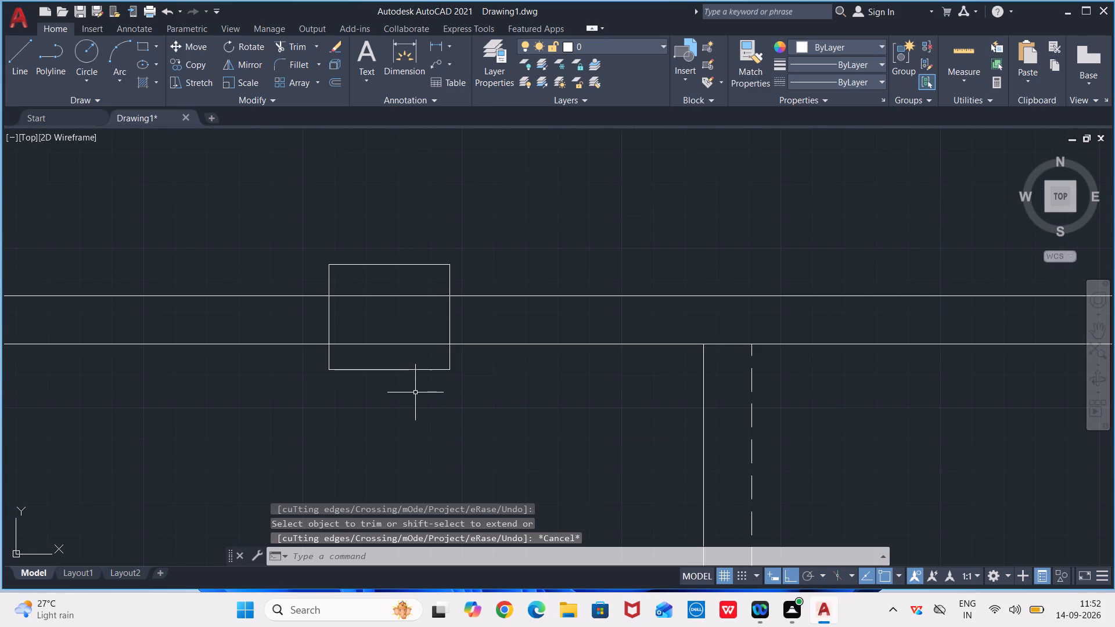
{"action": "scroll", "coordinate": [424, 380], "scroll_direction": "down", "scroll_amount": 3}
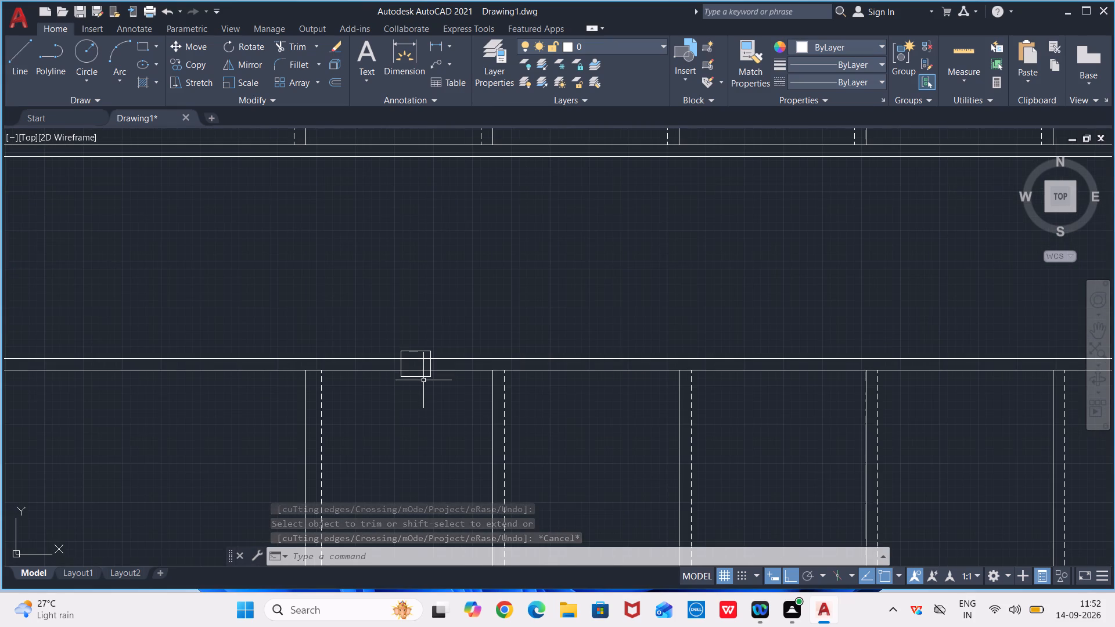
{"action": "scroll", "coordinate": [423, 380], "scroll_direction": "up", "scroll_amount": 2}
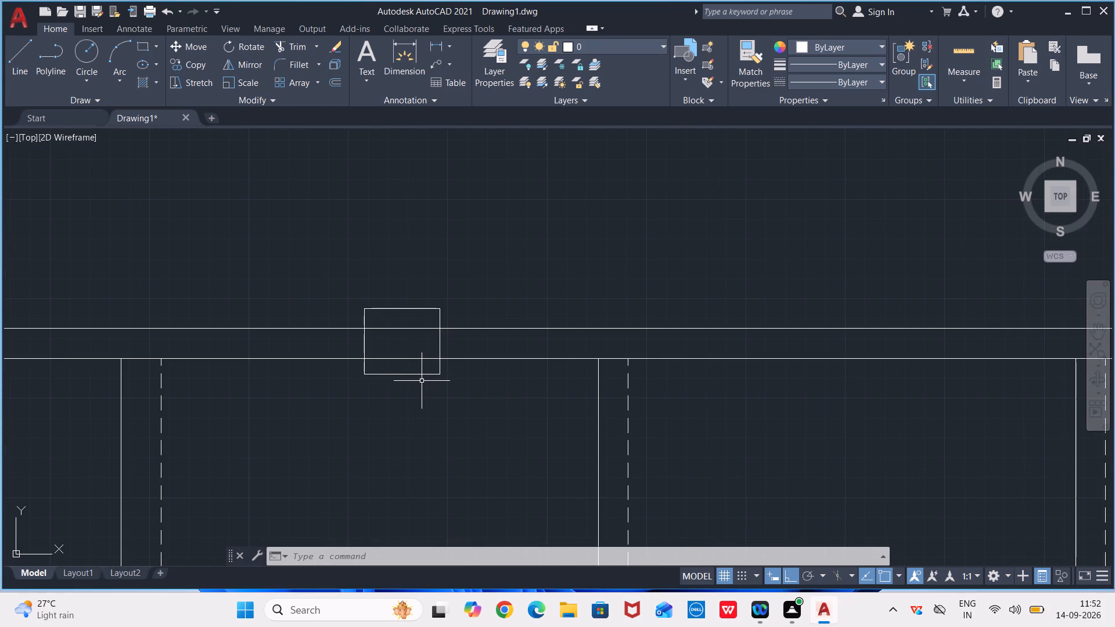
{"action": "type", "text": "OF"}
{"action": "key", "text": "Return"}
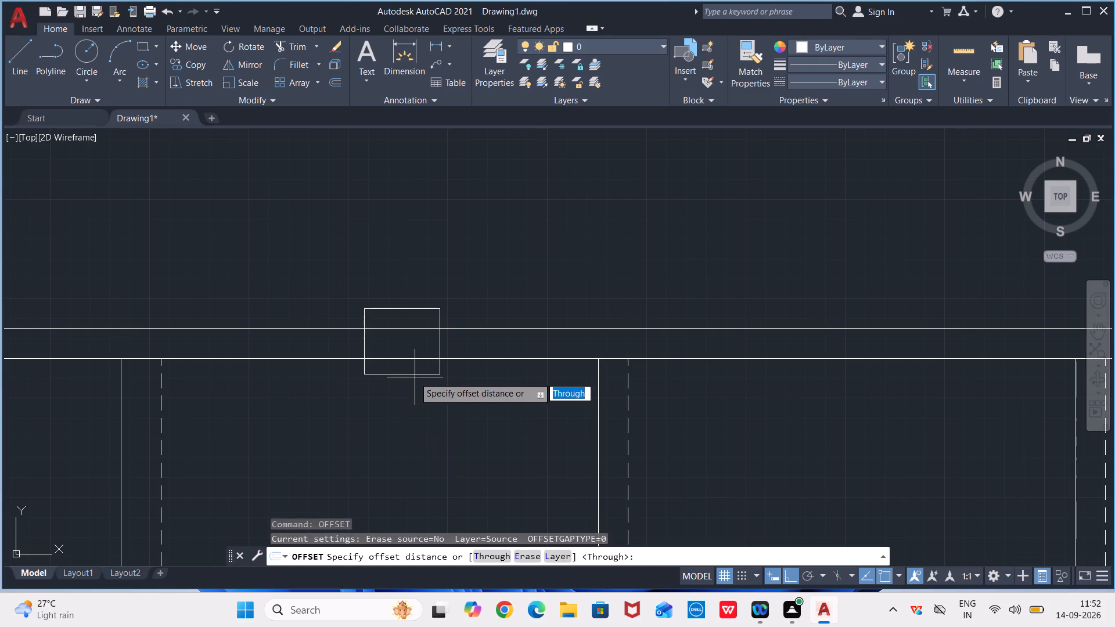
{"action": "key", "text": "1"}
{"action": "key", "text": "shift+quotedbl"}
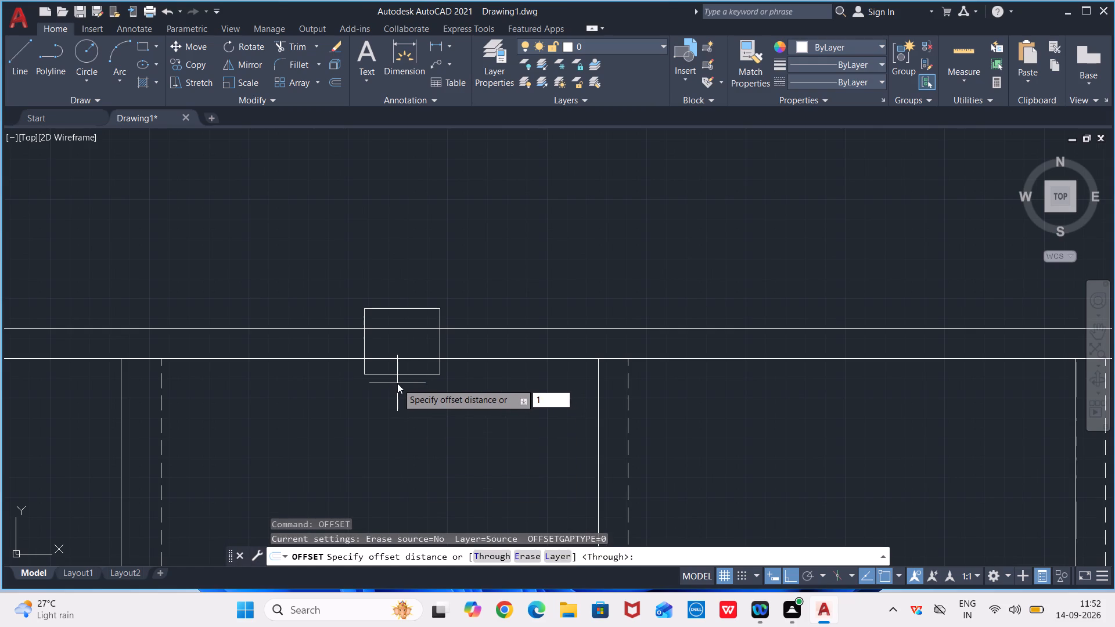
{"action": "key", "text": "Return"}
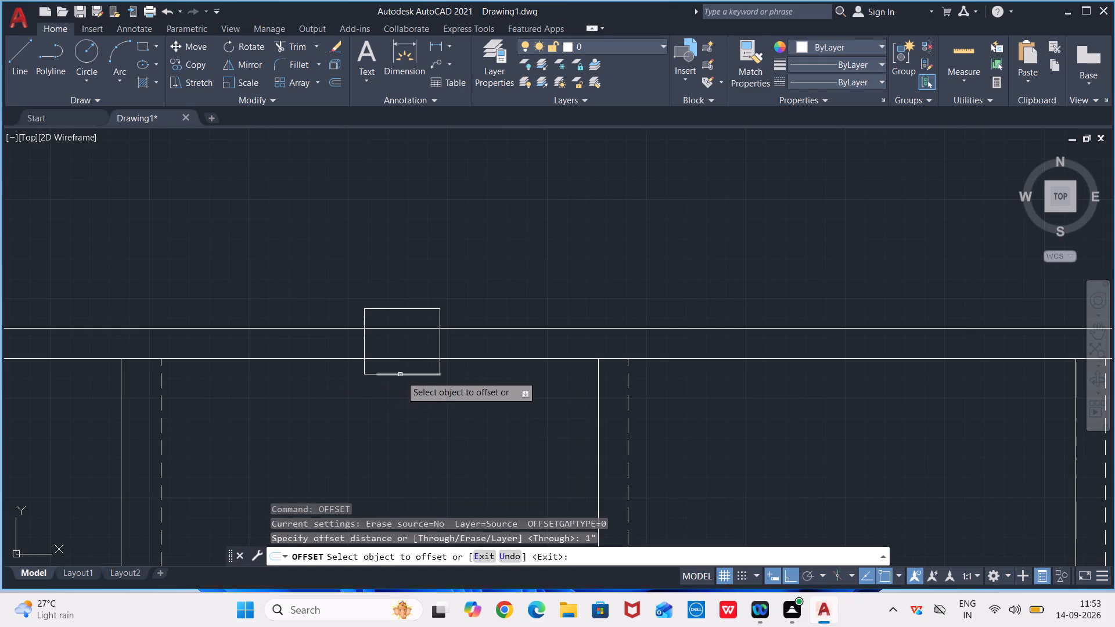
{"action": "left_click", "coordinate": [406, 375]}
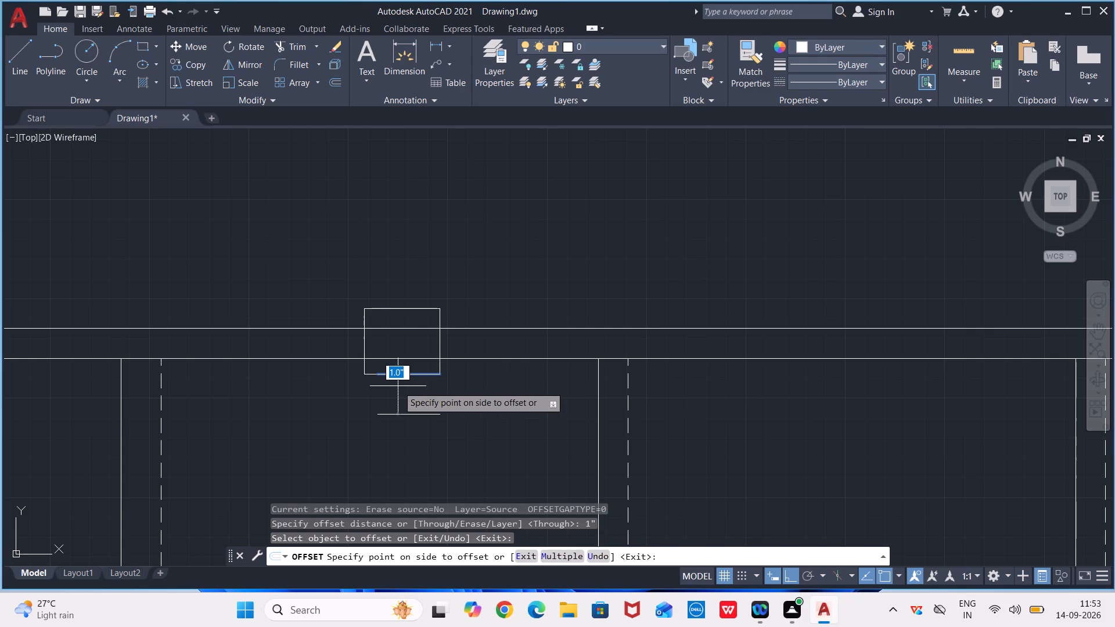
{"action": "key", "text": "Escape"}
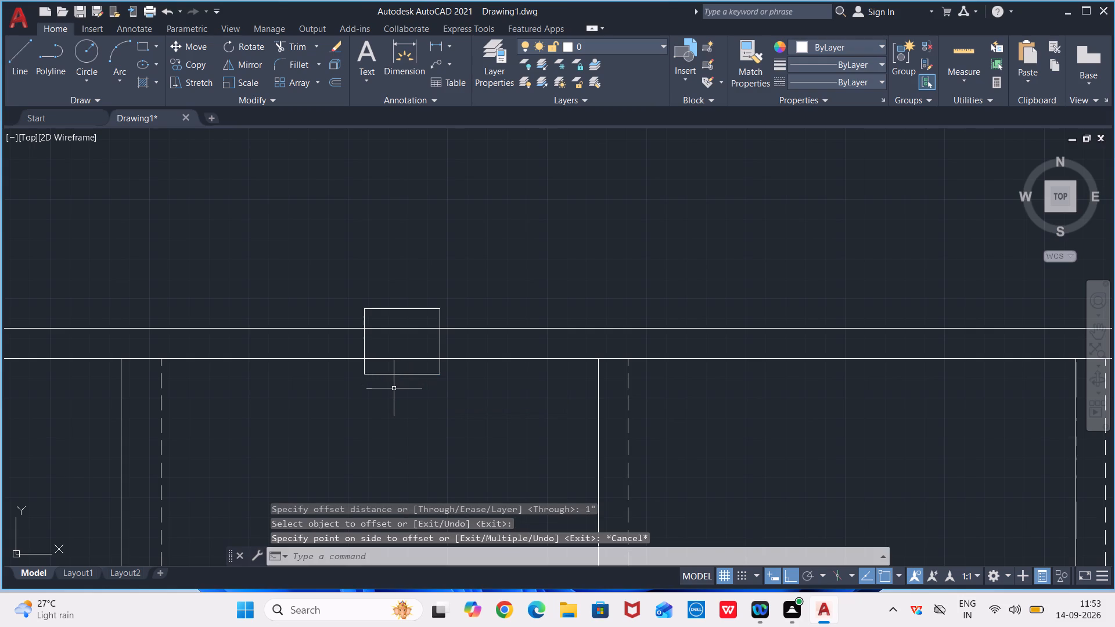
Offset the lower edge of the small rectangle on the lower flight's inner boundary 0.1" inward.
{"action": "type", "text": "OF"}
{"action": "key", "text": "Return"}
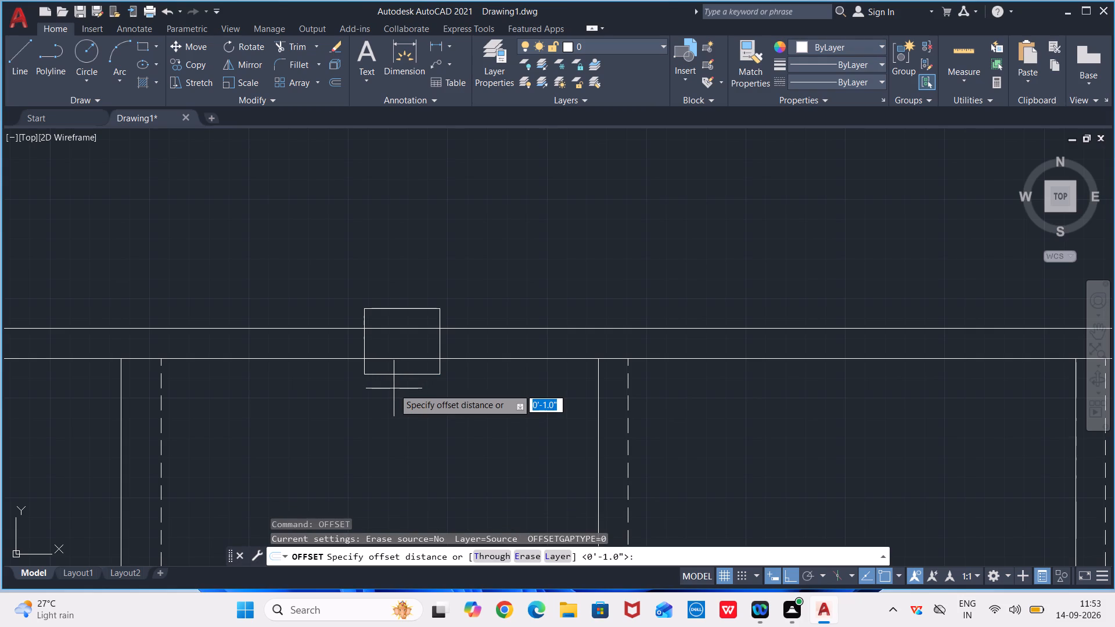
{"action": "type", "text": "0.1\""}
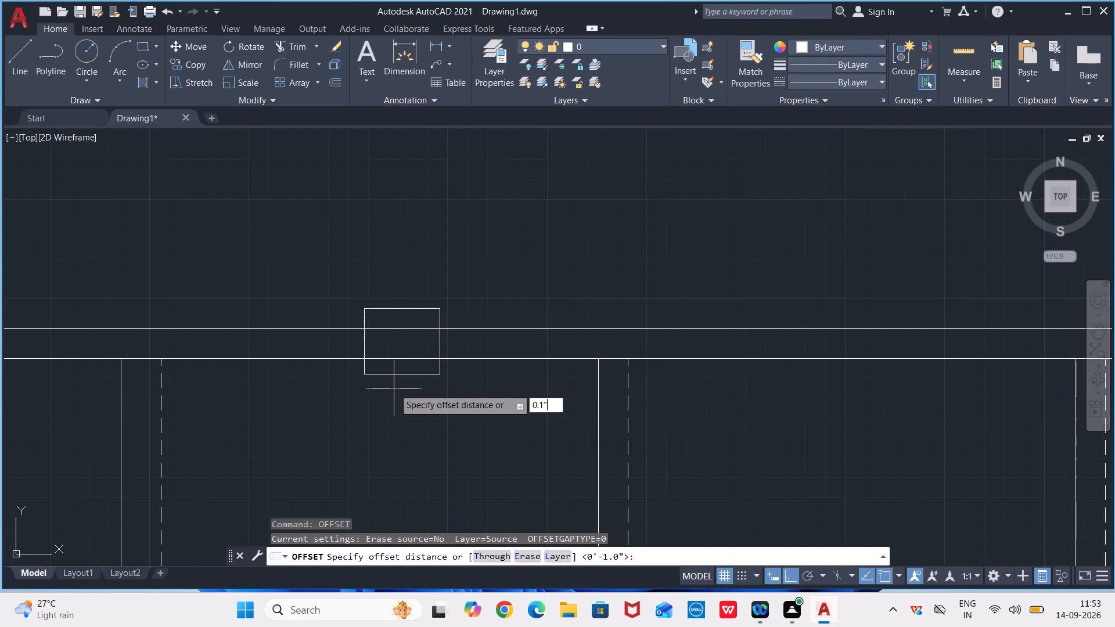
{"action": "key", "text": "Return"}
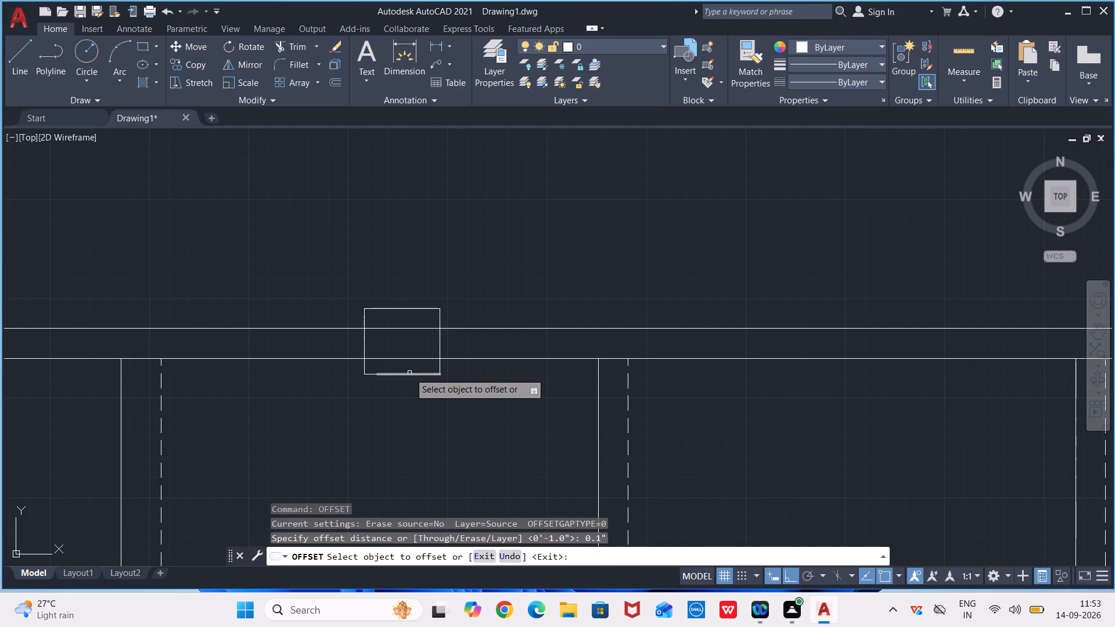
{"action": "left_click", "coordinate": [409, 372]}
{"action": "left_click", "coordinate": [407, 373]}
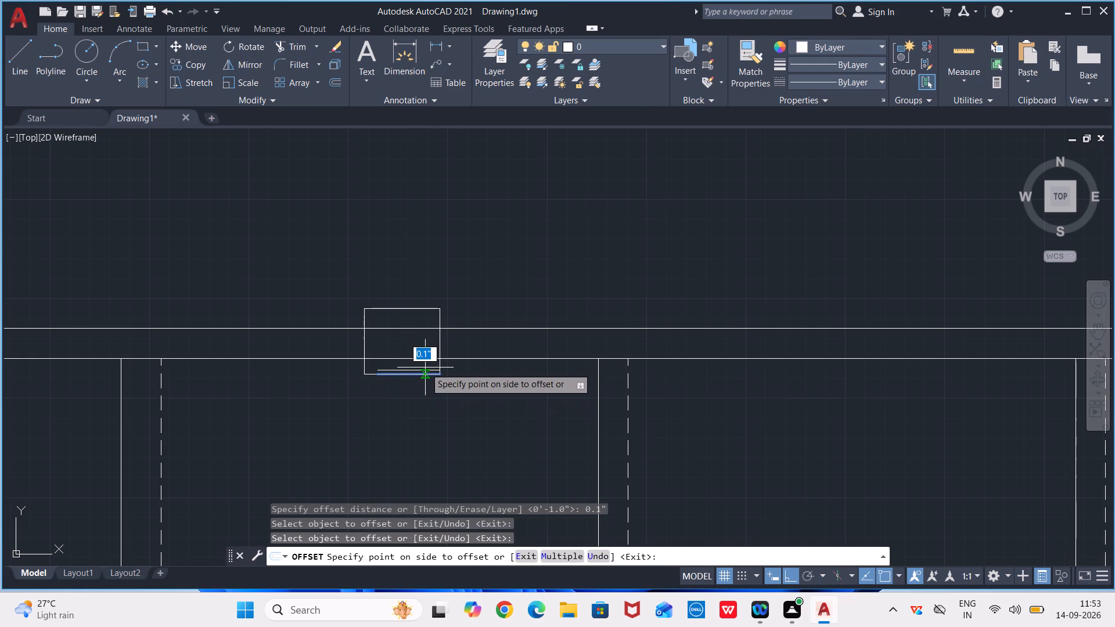
{"action": "left_click", "coordinate": [425, 367]}
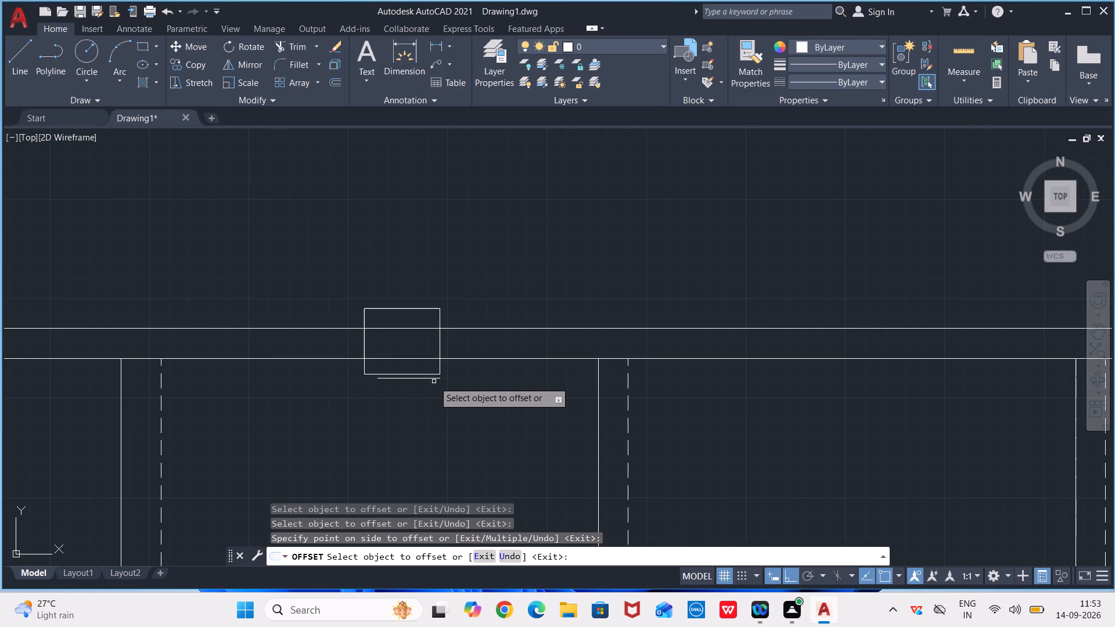
{"action": "key", "text": "ctrl+z"}
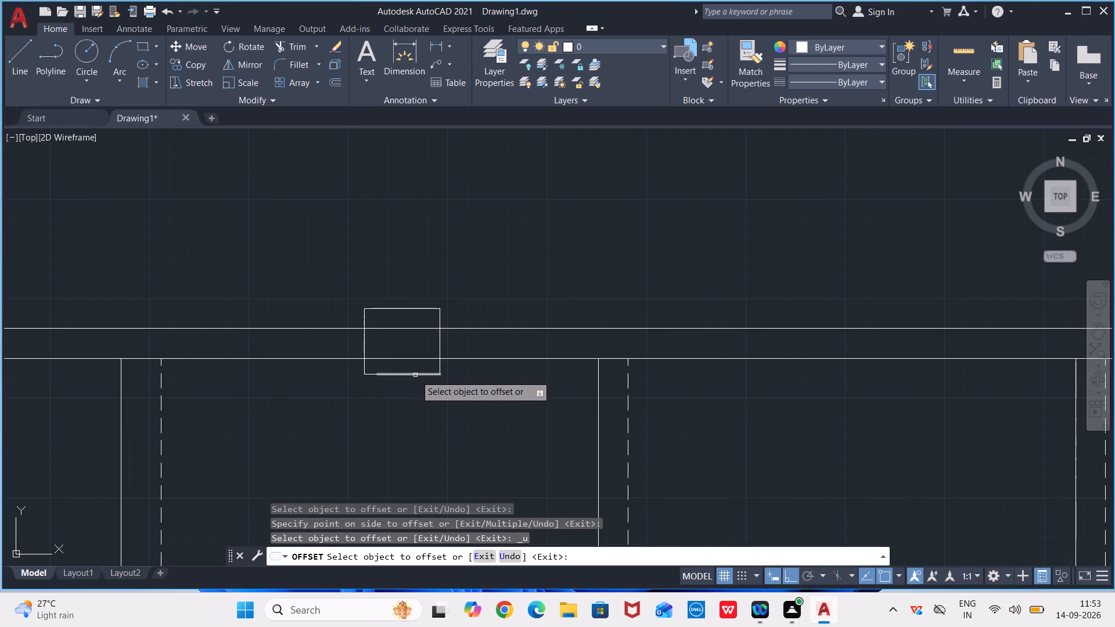
{"action": "left_click", "coordinate": [415, 374]}
{"action": "left_click", "coordinate": [418, 367]}
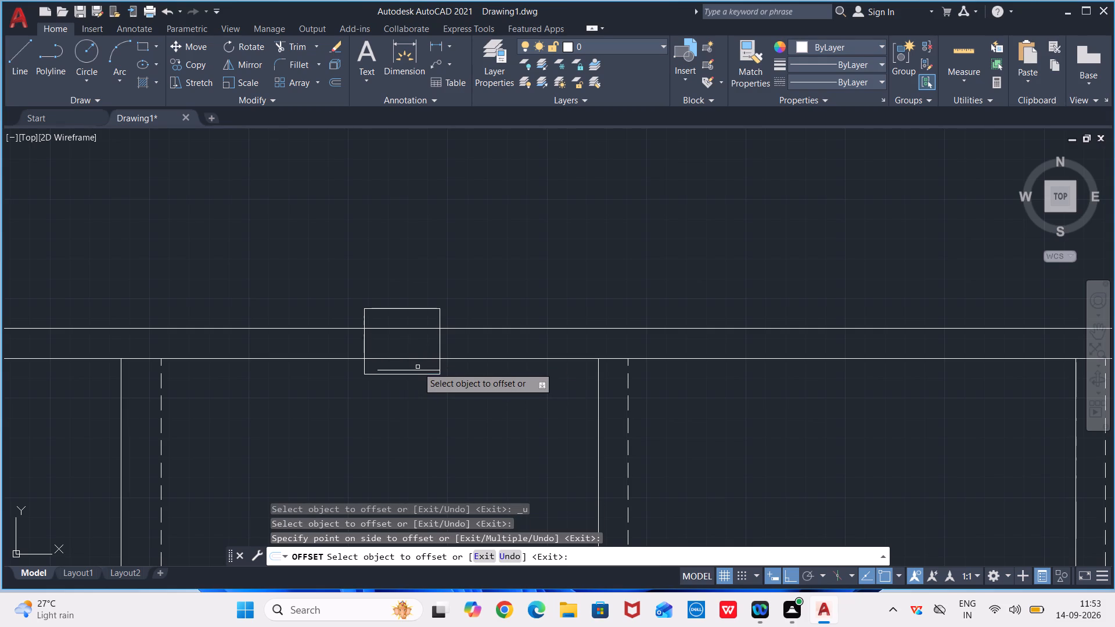
Offset the rectangle's right, upper and left edges and the short remaining piece of its lower edge 0.1" inward.
{"action": "left_click", "coordinate": [440, 341]}
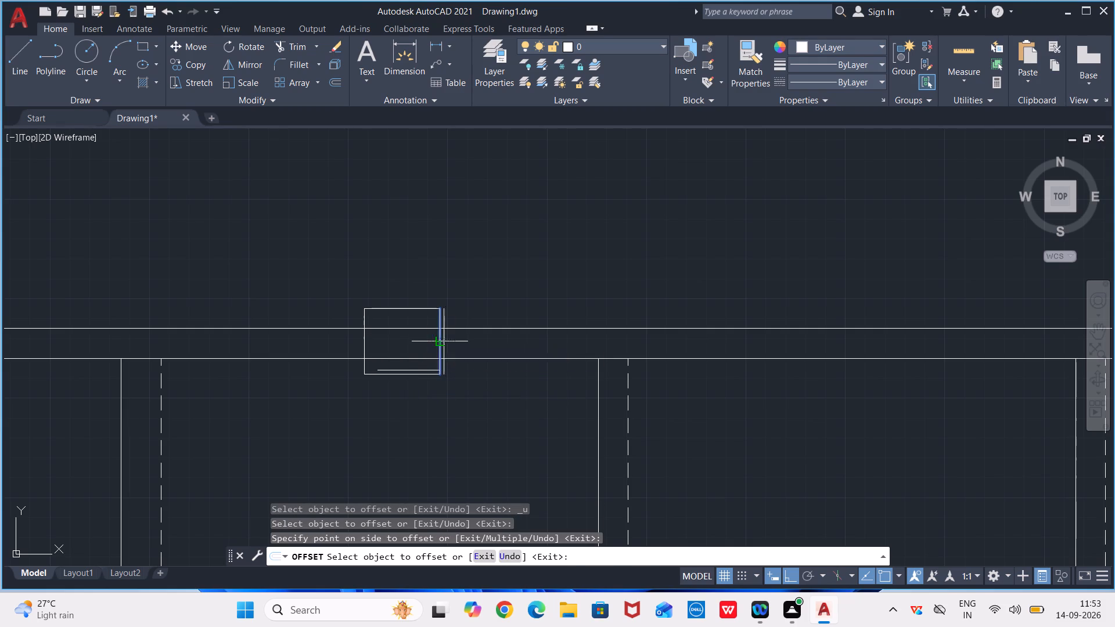
{"action": "left_click", "coordinate": [432, 345]}
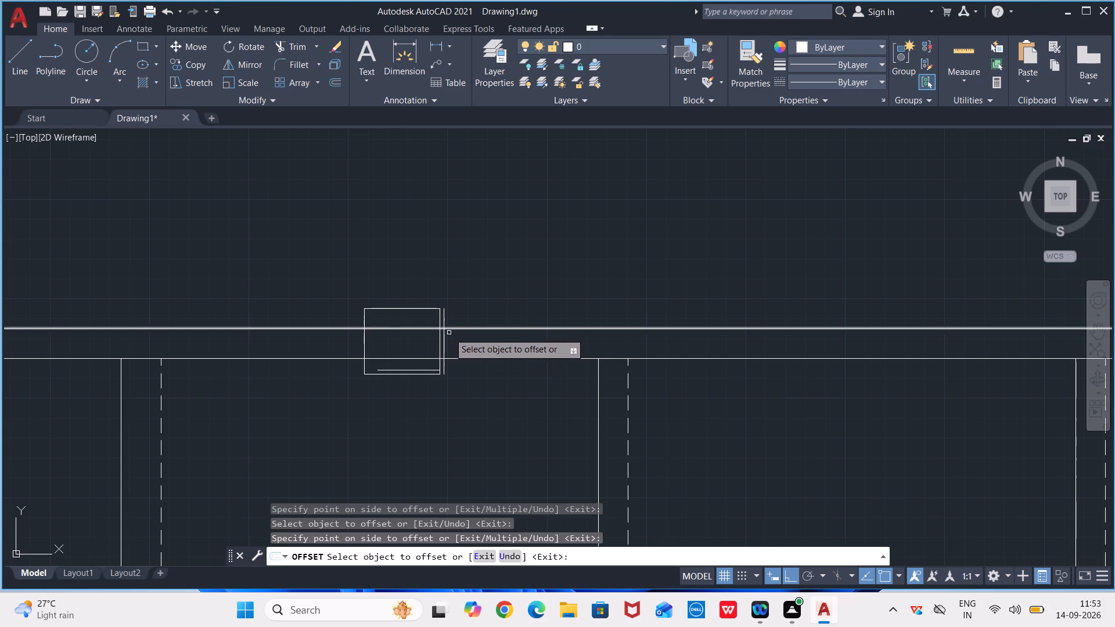
{"action": "key", "text": "ctrl+z"}
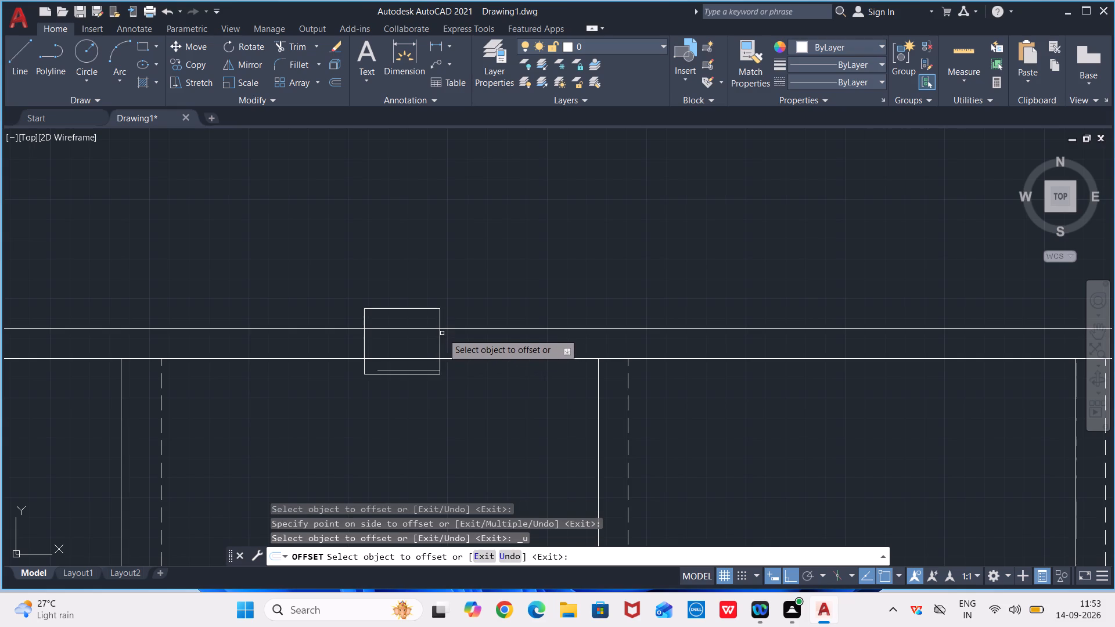
{"action": "left_click", "coordinate": [439, 338]}
{"action": "left_click", "coordinate": [428, 342]}
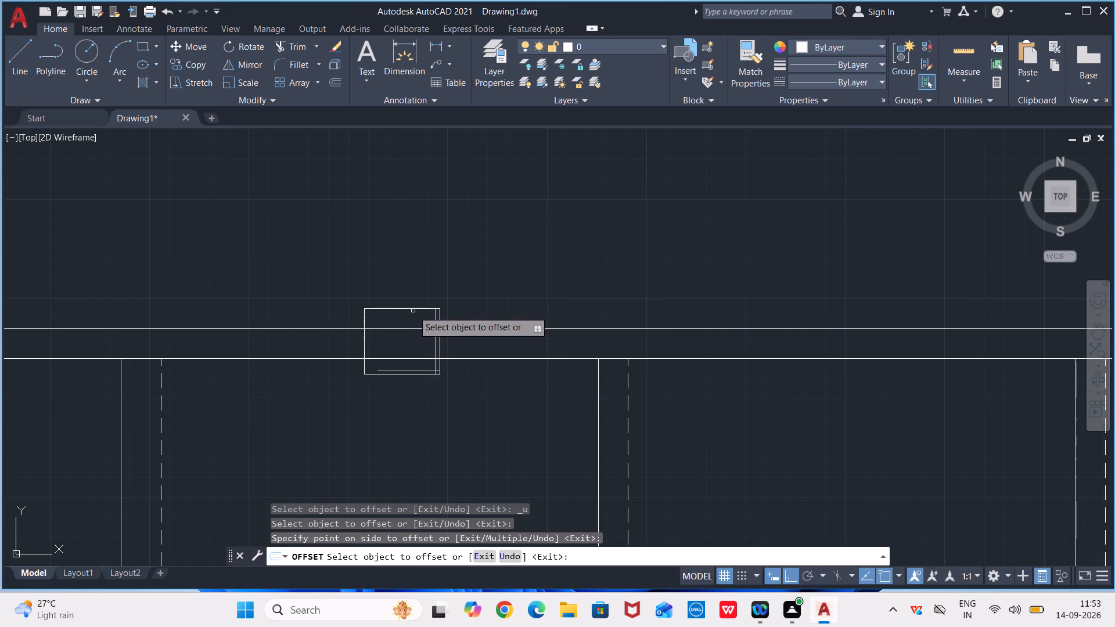
{"action": "left_click", "coordinate": [413, 308]}
{"action": "left_click", "coordinate": [407, 316]}
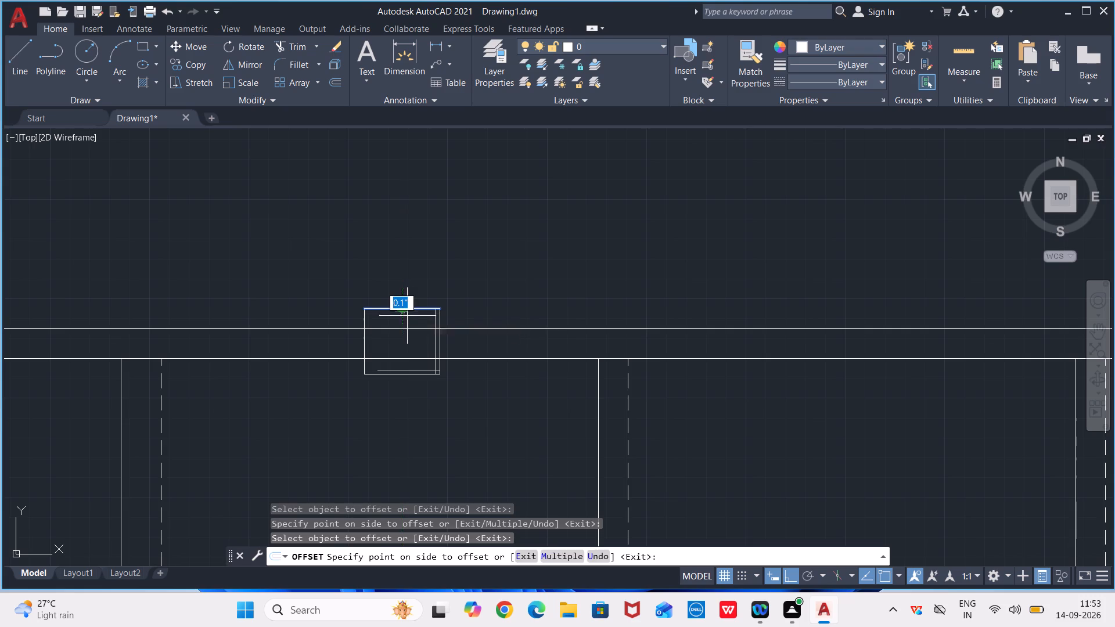
{"action": "left_click", "coordinate": [365, 341]}
{"action": "left_click", "coordinate": [373, 340]}
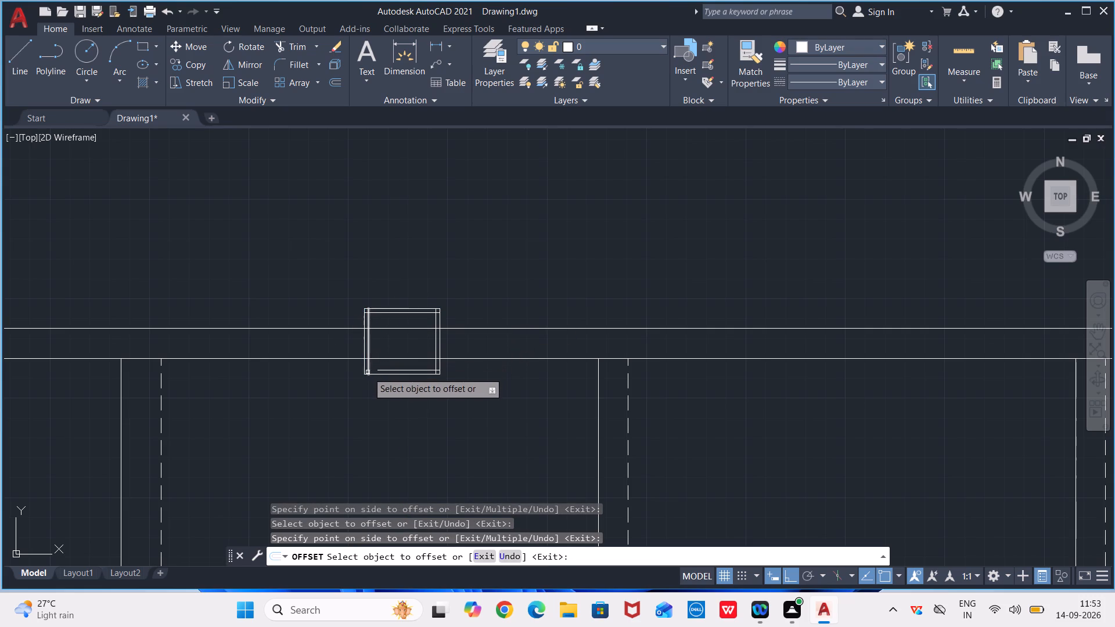
{"action": "left_click", "coordinate": [372, 373]}
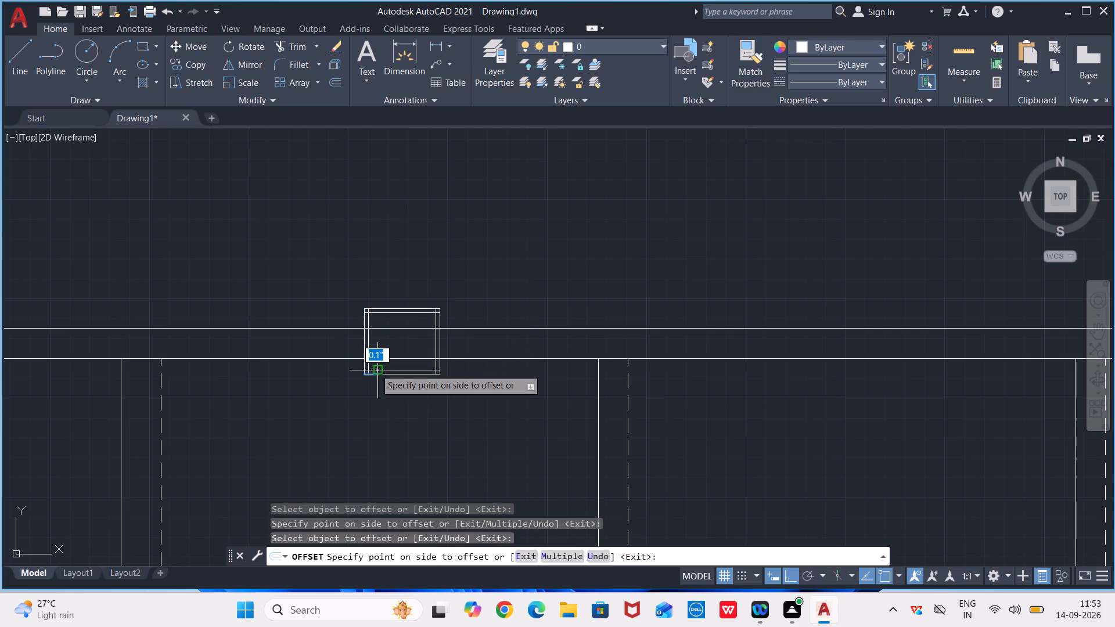
{"action": "left_click", "coordinate": [375, 367]}
{"action": "key", "text": "Escape"}
Trim the overlapping line ends at all four corners of the inner outline to leave a clean inner rectangle.
{"action": "scroll", "coordinate": [372, 365], "scroll_direction": "up", "scroll_amount": 1}
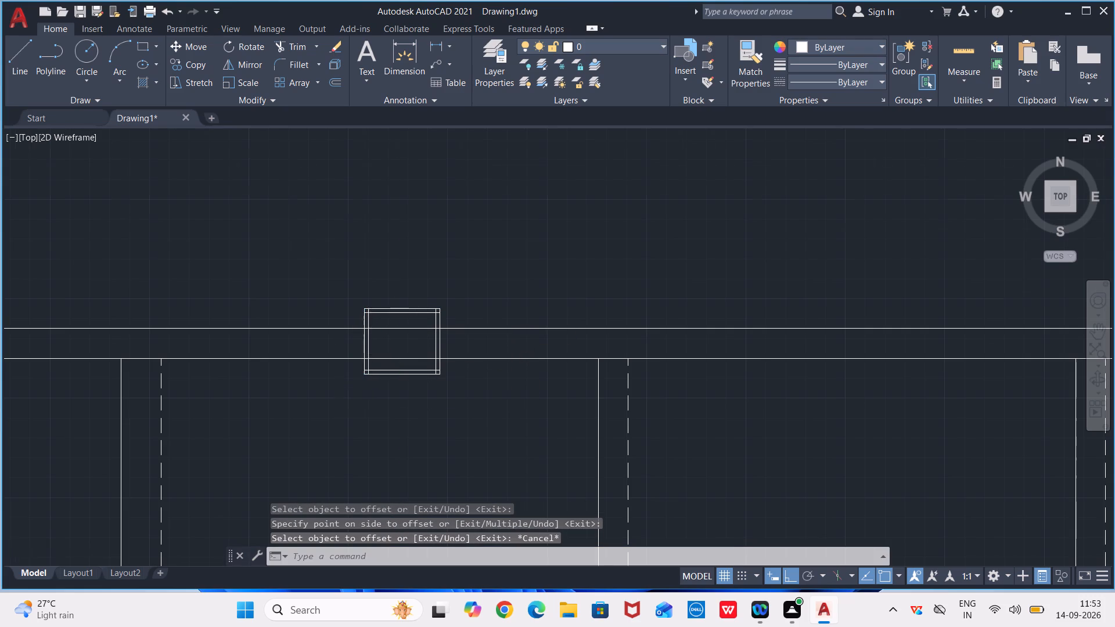
{"action": "scroll", "coordinate": [372, 365], "scroll_direction": "up", "scroll_amount": 2}
{"action": "type", "text": "TR"}
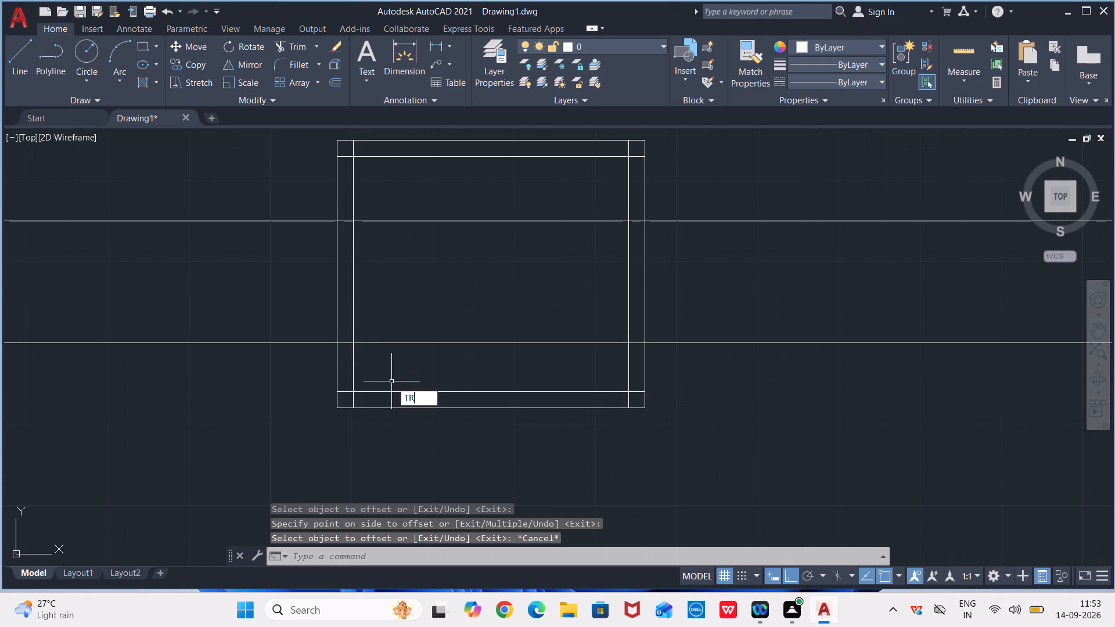
{"action": "key", "text": "Return"}
{"action": "scroll", "coordinate": [591, 403], "scroll_direction": "up", "scroll_amount": 2}
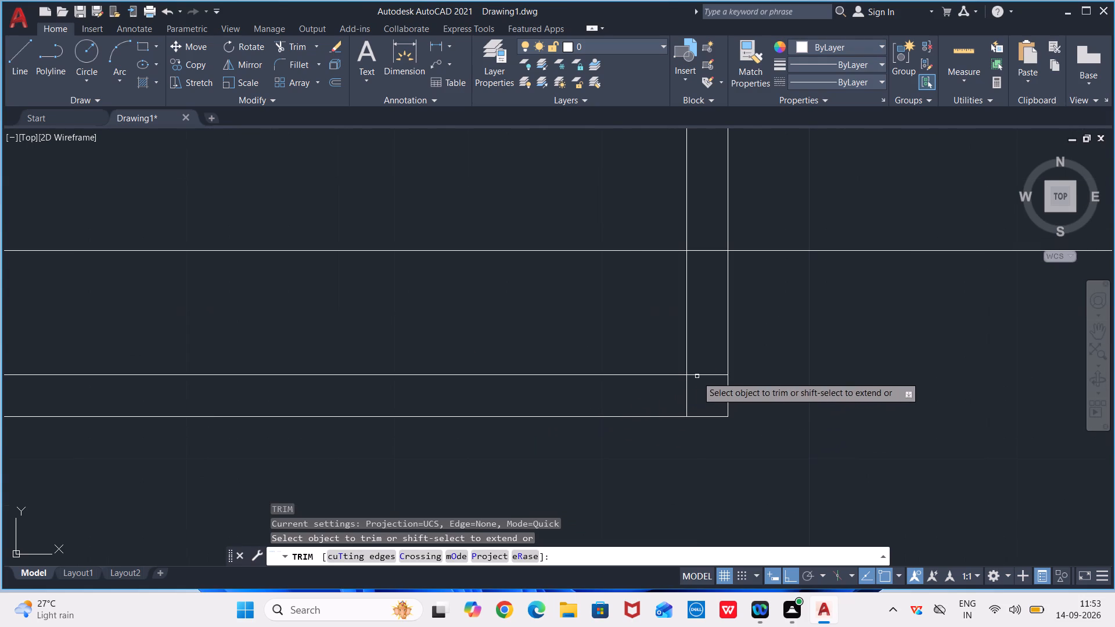
{"action": "left_click_drag", "start_coordinate": [703, 360], "coordinate": [664, 403]}
{"action": "scroll", "coordinate": [656, 402], "scroll_direction": "down", "scroll_amount": 2}
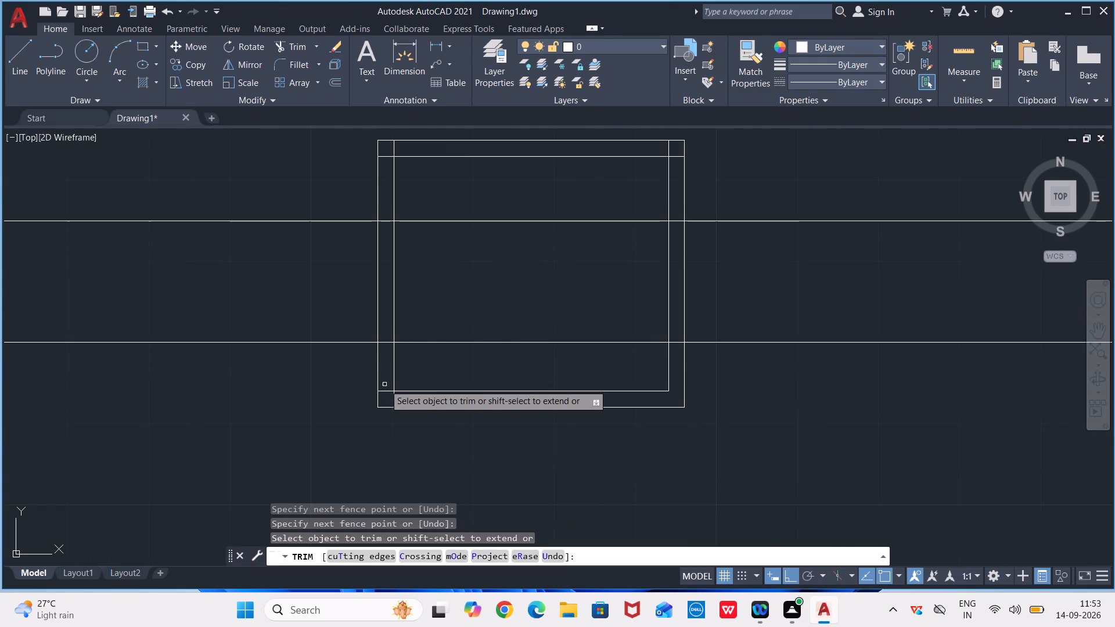
{"action": "left_click_drag", "start_coordinate": [386, 384], "coordinate": [398, 398]}
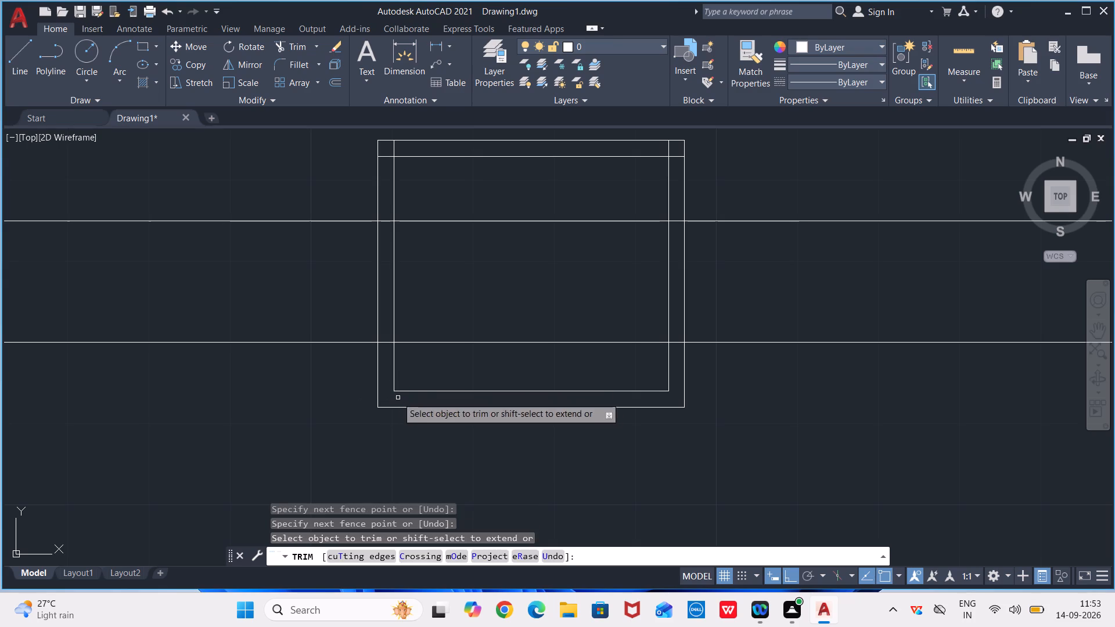
{"action": "left_click_drag", "start_coordinate": [403, 149], "coordinate": [403, 149]}
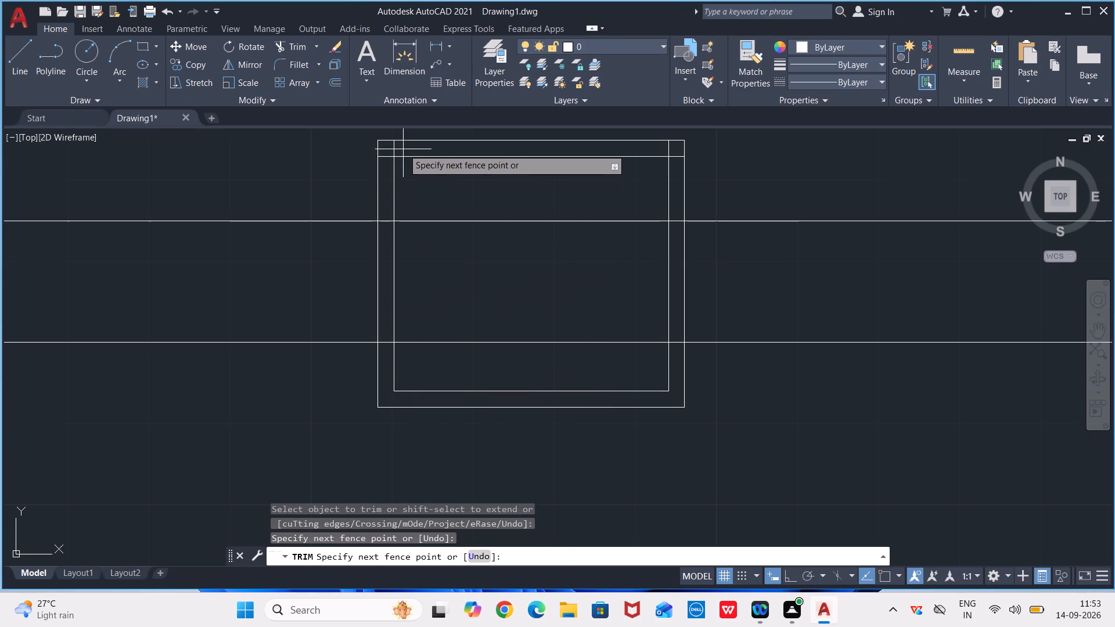
{"action": "left_click_drag", "start_coordinate": [403, 149], "coordinate": [382, 165]}
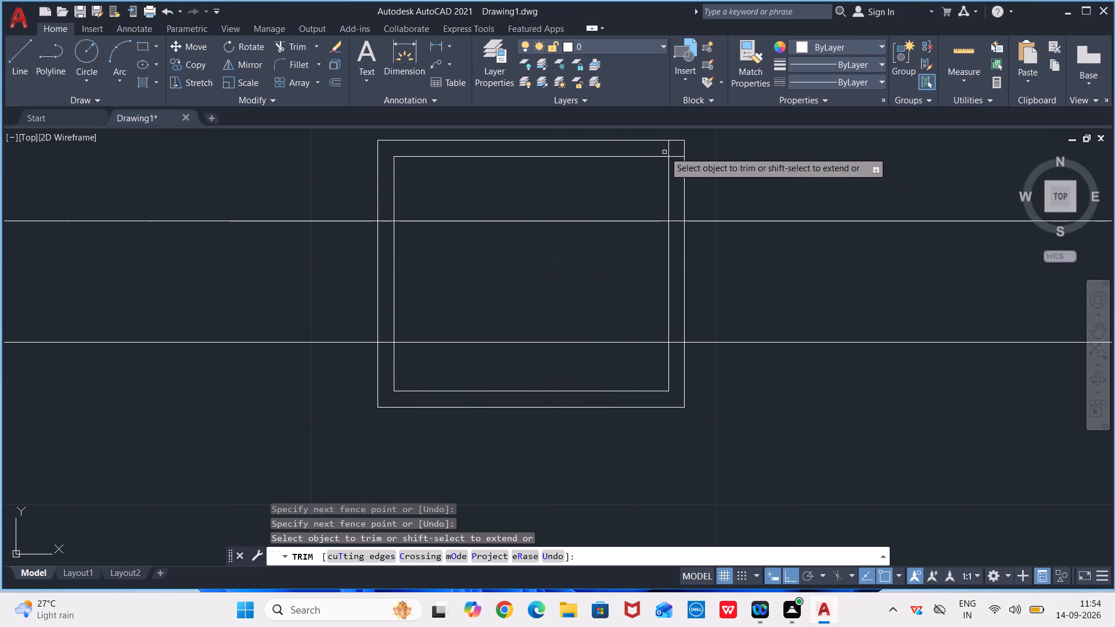
{"action": "left_click_drag", "start_coordinate": [664, 149], "coordinate": [678, 161]}
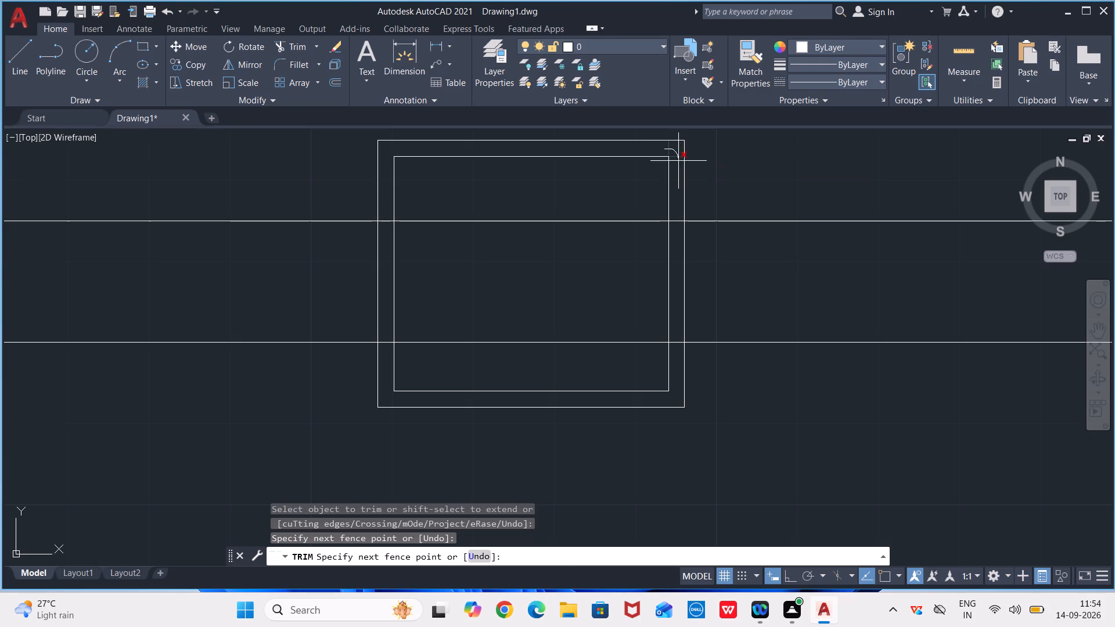
{"action": "left_click_drag", "start_coordinate": [678, 161], "coordinate": [676, 166]}
{"action": "key", "text": "Escape"}
Draw a small three-sided post about 0.9" wide and 1" high between the double boundary lines, one step beyond the double rectangle.
{"action": "scroll", "coordinate": [666, 223], "scroll_direction": "down", "scroll_amount": 2}
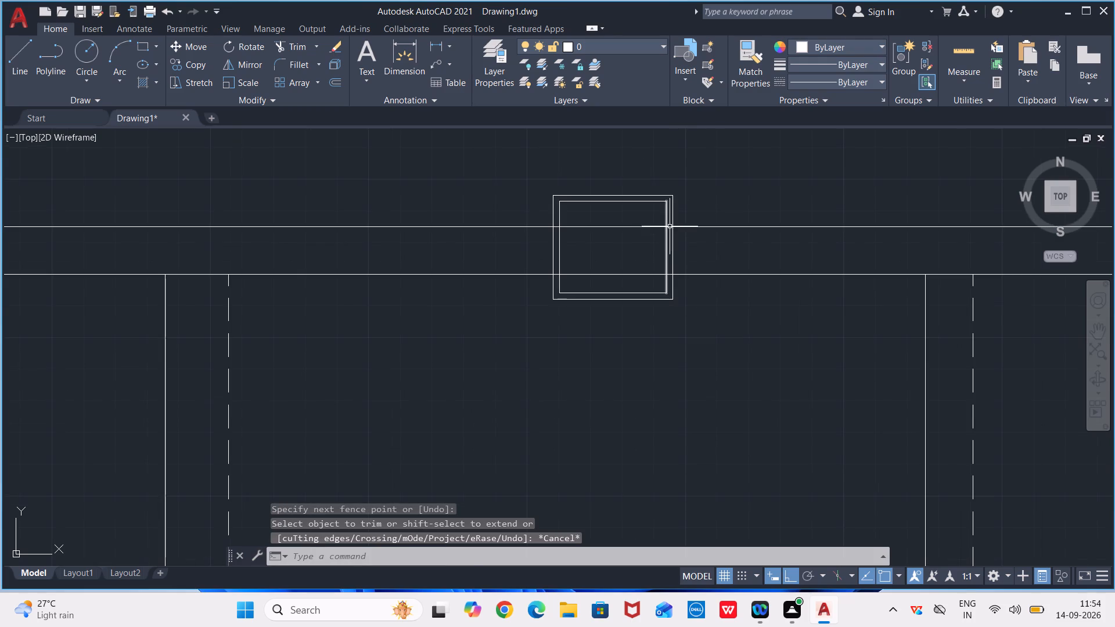
{"action": "scroll", "coordinate": [671, 226], "scroll_direction": "down", "scroll_amount": 3}
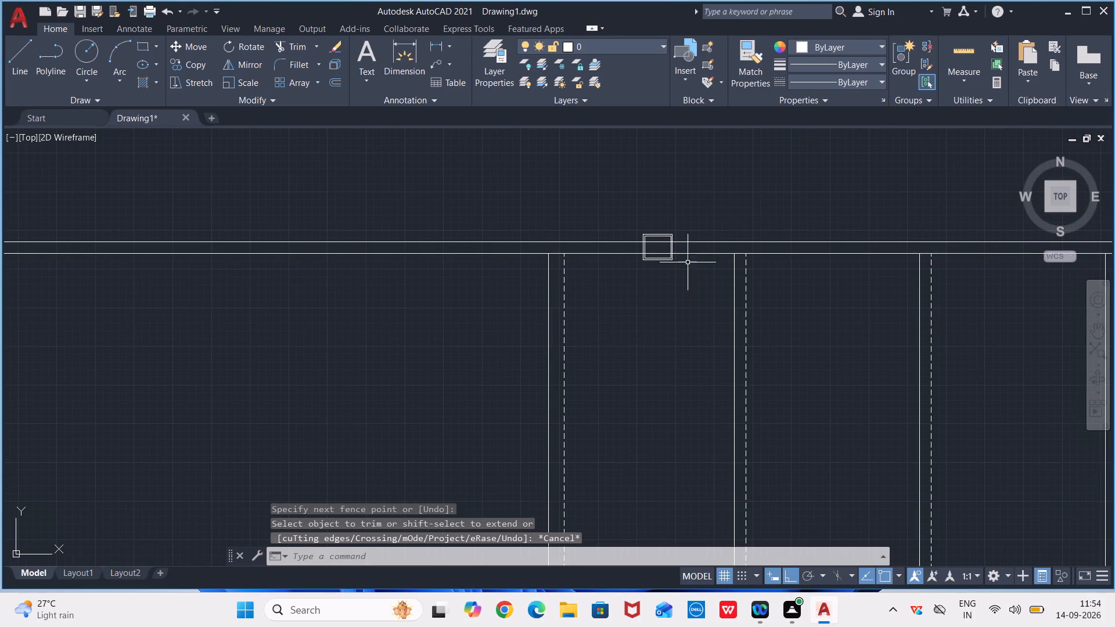
{"action": "scroll", "coordinate": [675, 258], "scroll_direction": "up", "scroll_amount": 2}
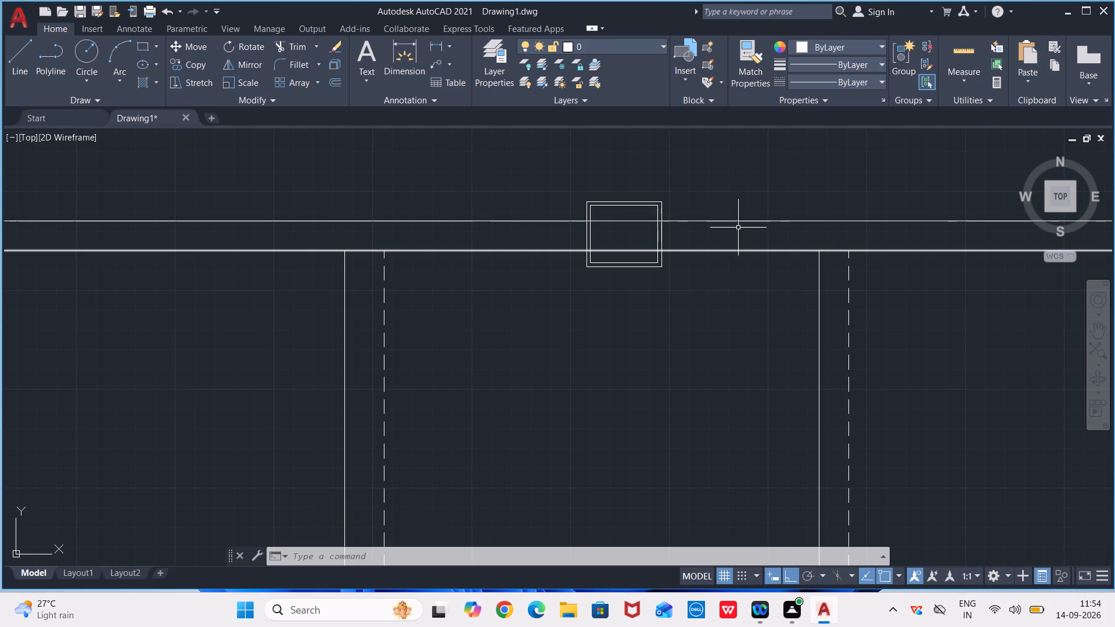
{"action": "middle_click_drag", "start_coordinate": [937, 260], "coordinate": [623, 268]}
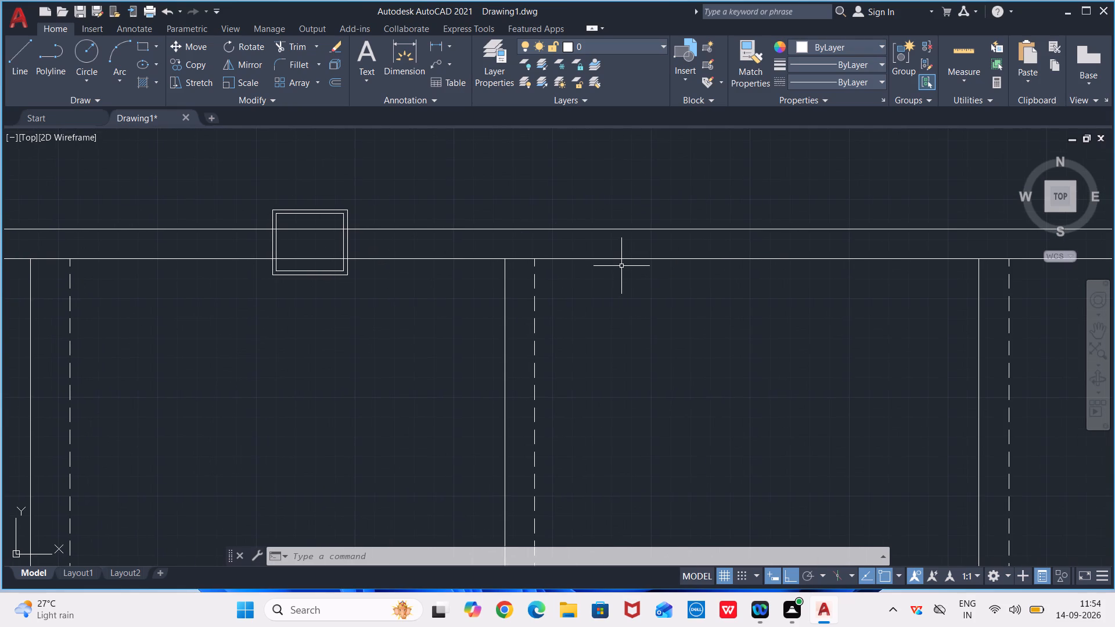
{"action": "scroll", "coordinate": [621, 266], "scroll_direction": "down", "scroll_amount": 2}
{"action": "middle_click_drag", "start_coordinate": [668, 258], "coordinate": [646, 274]}
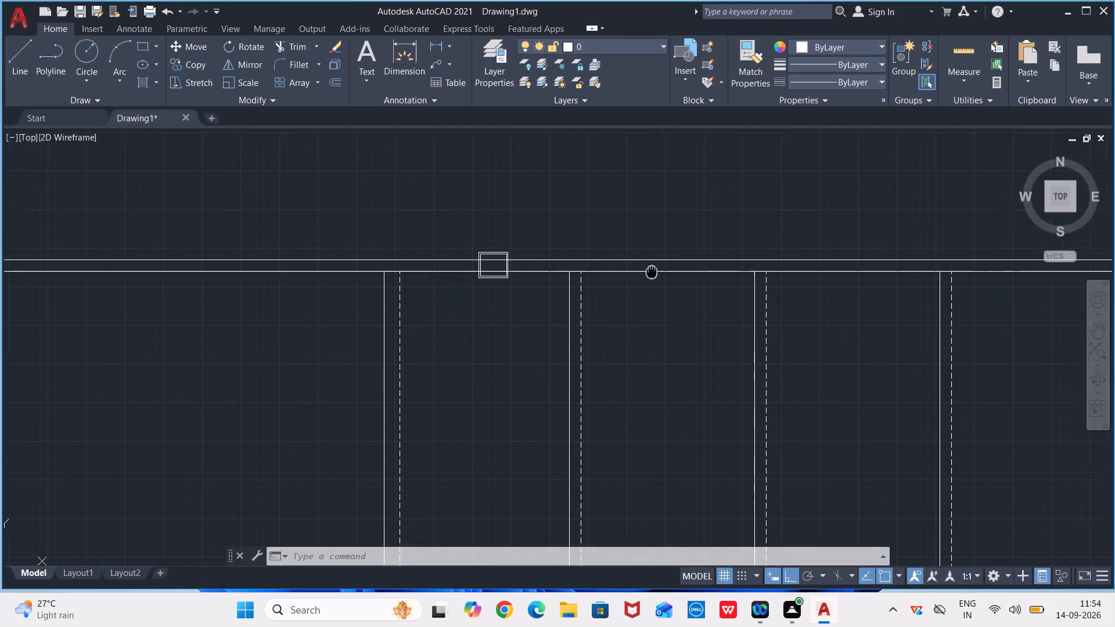
{"action": "middle_click_drag", "start_coordinate": [646, 274], "coordinate": [632, 283]}
{"action": "scroll", "coordinate": [624, 283], "scroll_direction": "up", "scroll_amount": 1}
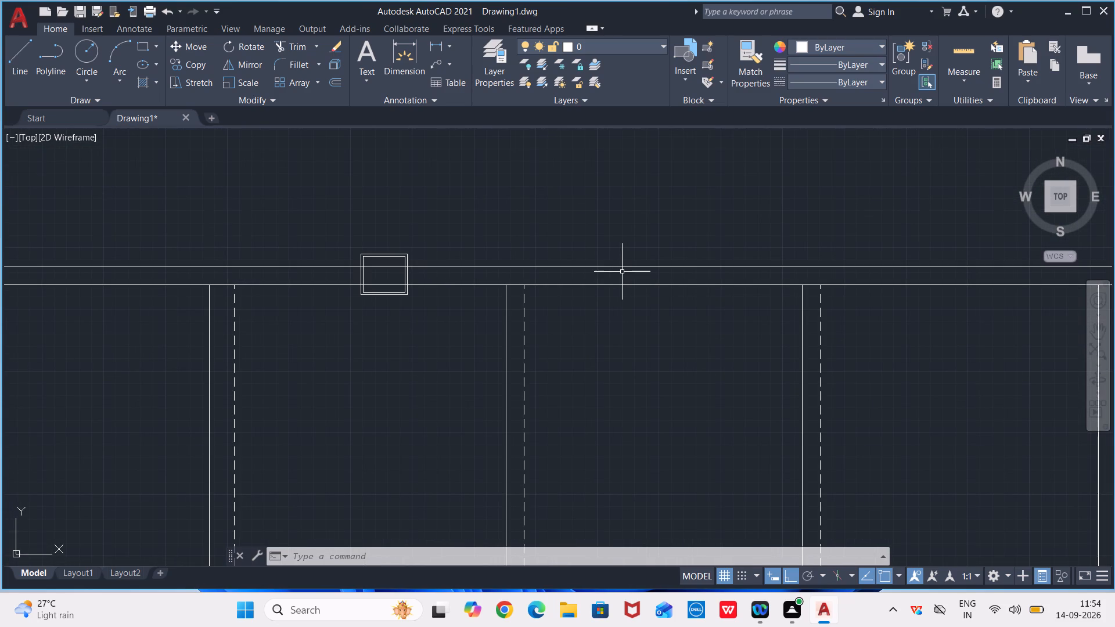
{"action": "key", "text": "l"}
{"action": "key", "text": "Return"}
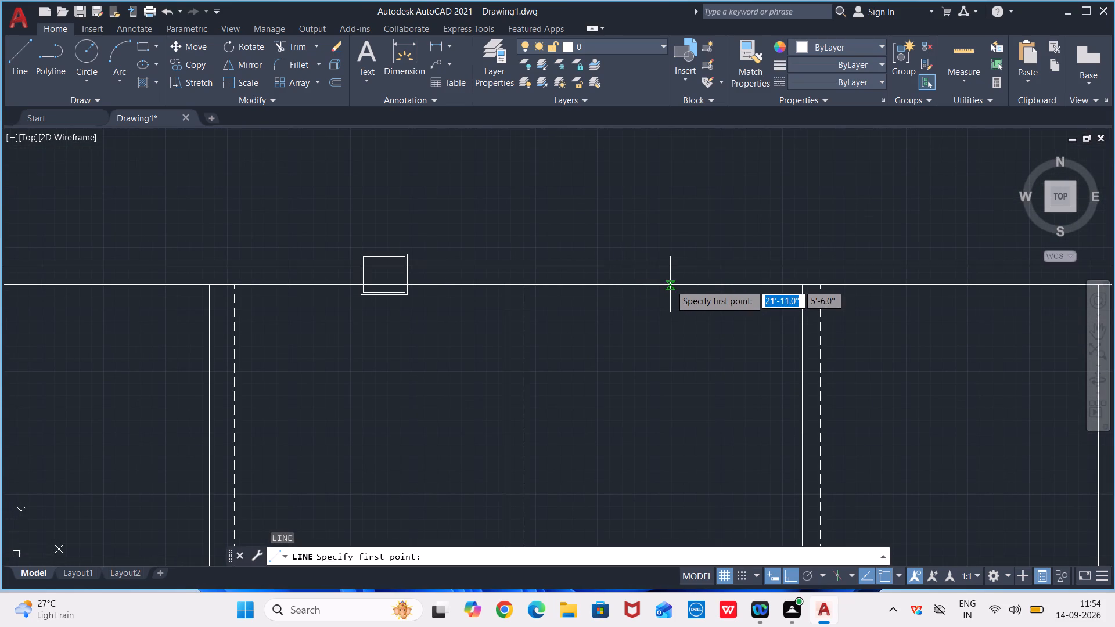
{"action": "left_click", "coordinate": [634, 284]}
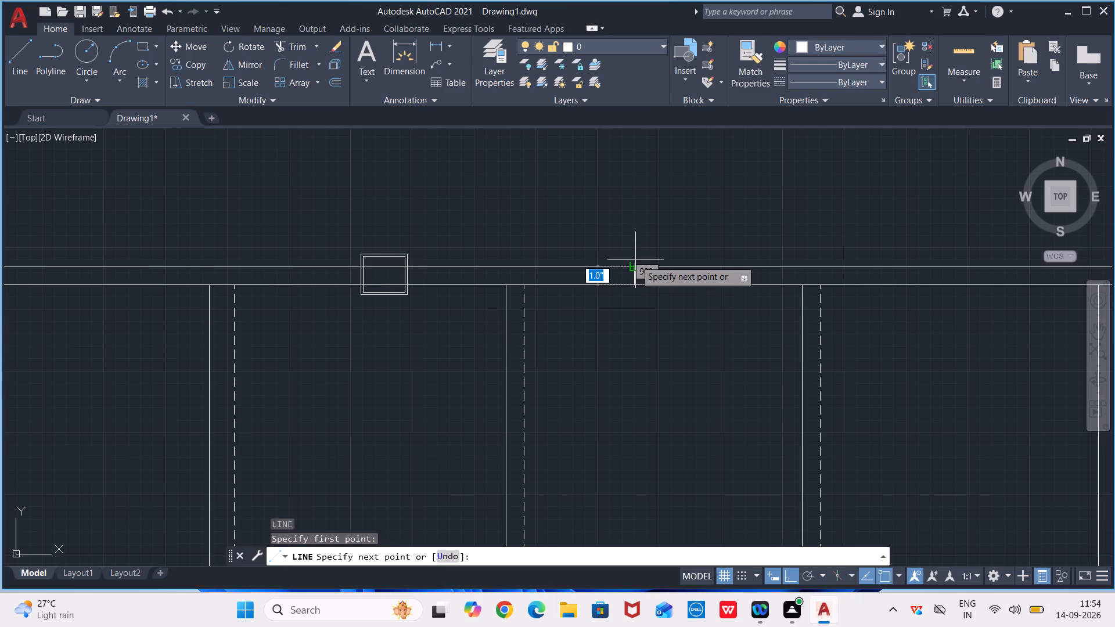
{"action": "left_click", "coordinate": [633, 268]}
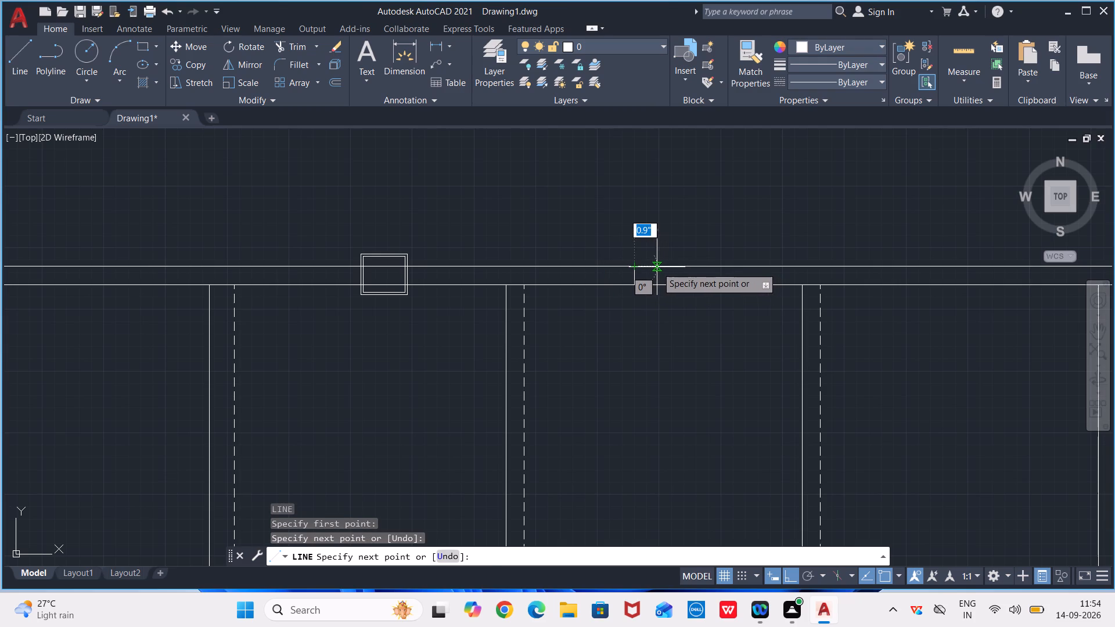
{"action": "left_click", "coordinate": [657, 266]}
{"action": "left_click", "coordinate": [656, 283]}
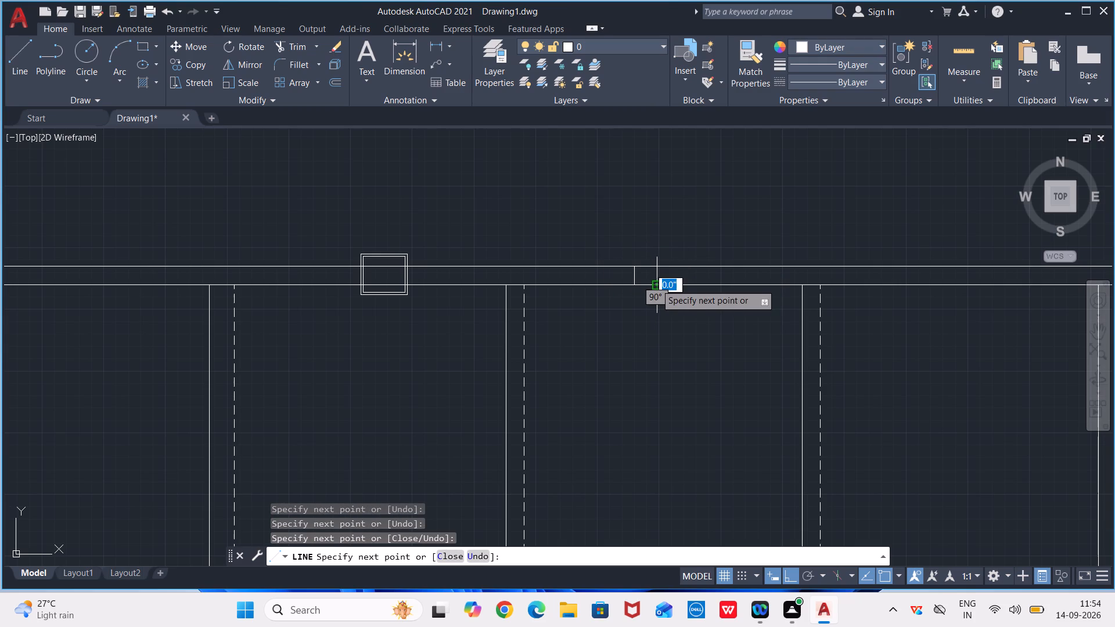
{"action": "key", "text": "Escape"}
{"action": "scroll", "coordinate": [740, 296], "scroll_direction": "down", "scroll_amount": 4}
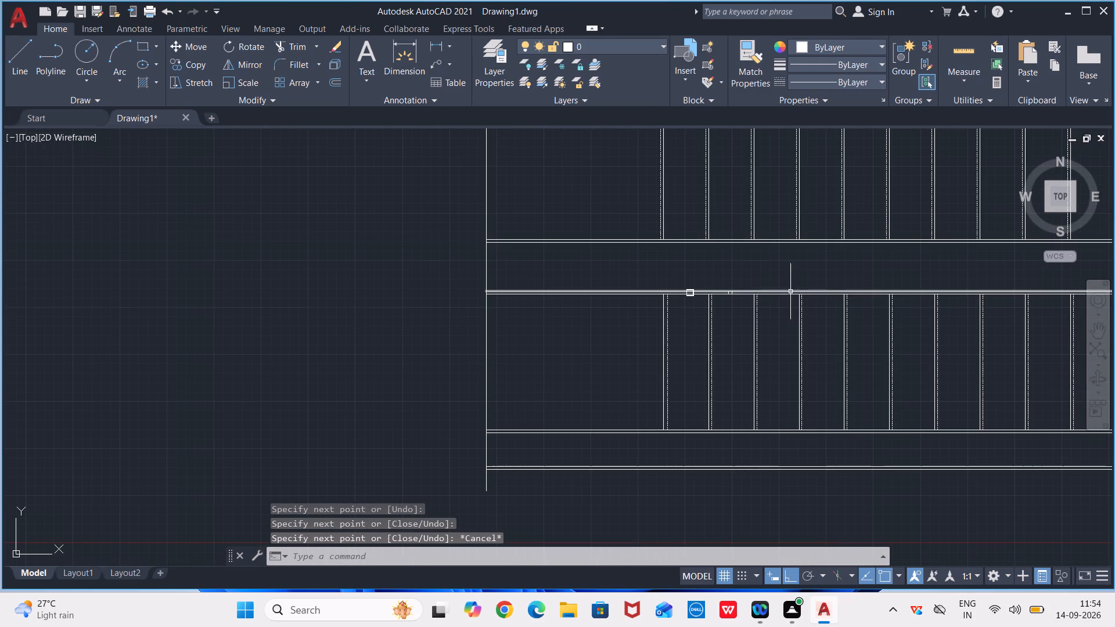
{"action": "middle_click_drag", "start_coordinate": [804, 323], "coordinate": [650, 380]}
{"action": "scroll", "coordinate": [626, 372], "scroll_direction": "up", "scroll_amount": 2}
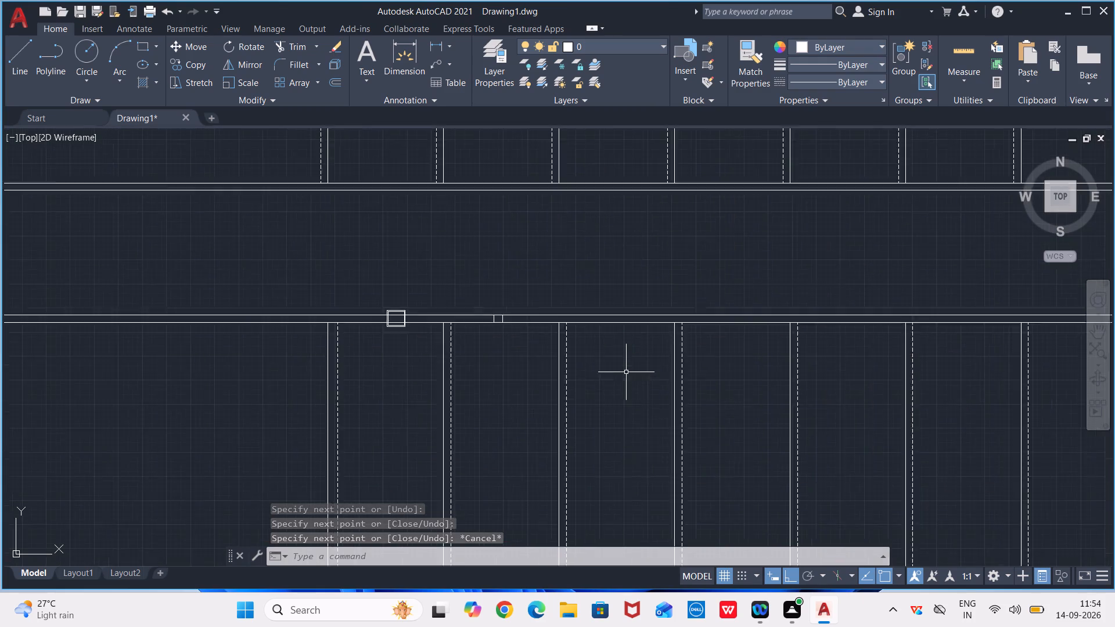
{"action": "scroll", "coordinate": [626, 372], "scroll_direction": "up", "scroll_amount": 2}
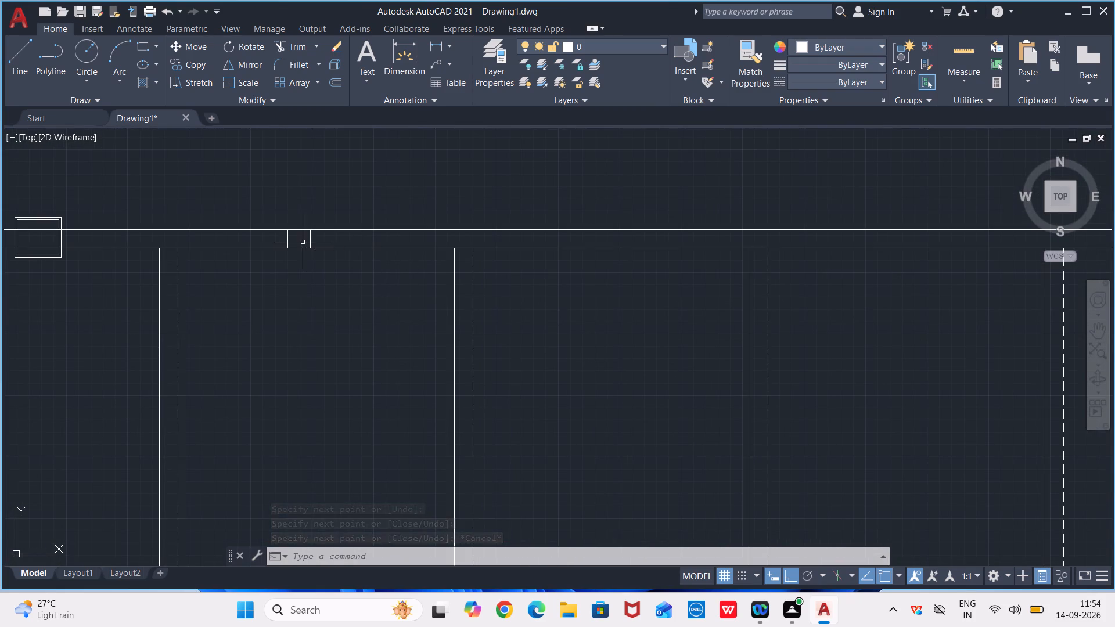
Copy the small post's two sides about 1'-1" along the lower flight's inner double boundary, into the next step toward the landing.
{"action": "scroll", "coordinate": [305, 242], "scroll_direction": "up", "scroll_amount": 1}
{"action": "left_click", "coordinate": [313, 239]}
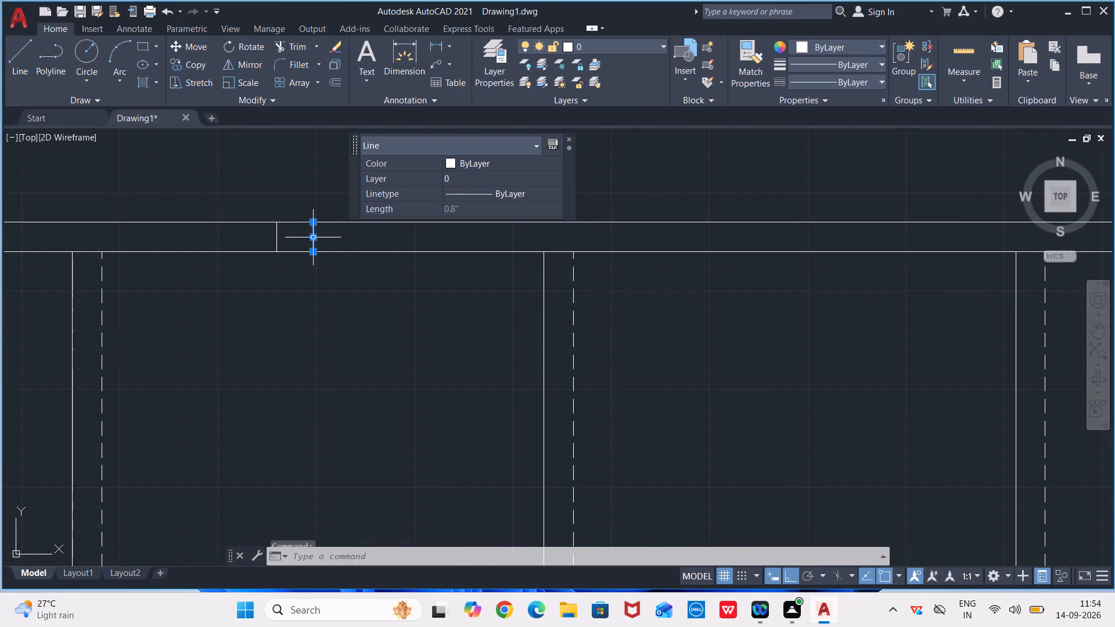
{"action": "left_click", "coordinate": [275, 242]}
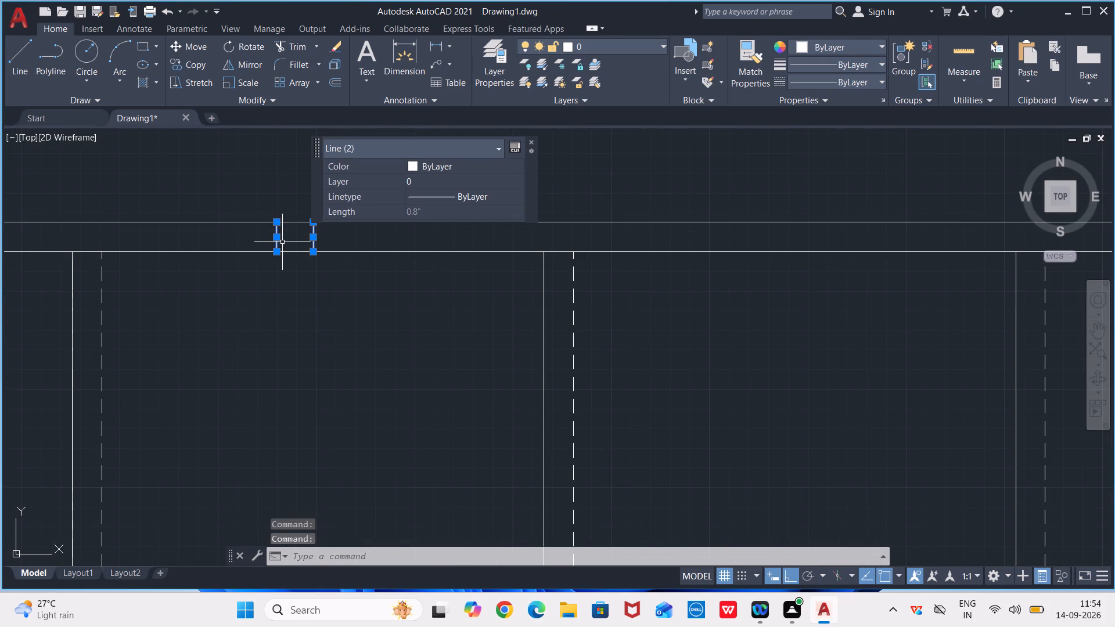
{"action": "key", "text": "c"}
{"action": "key", "text": "o"}
{"action": "key", "text": "Return"}
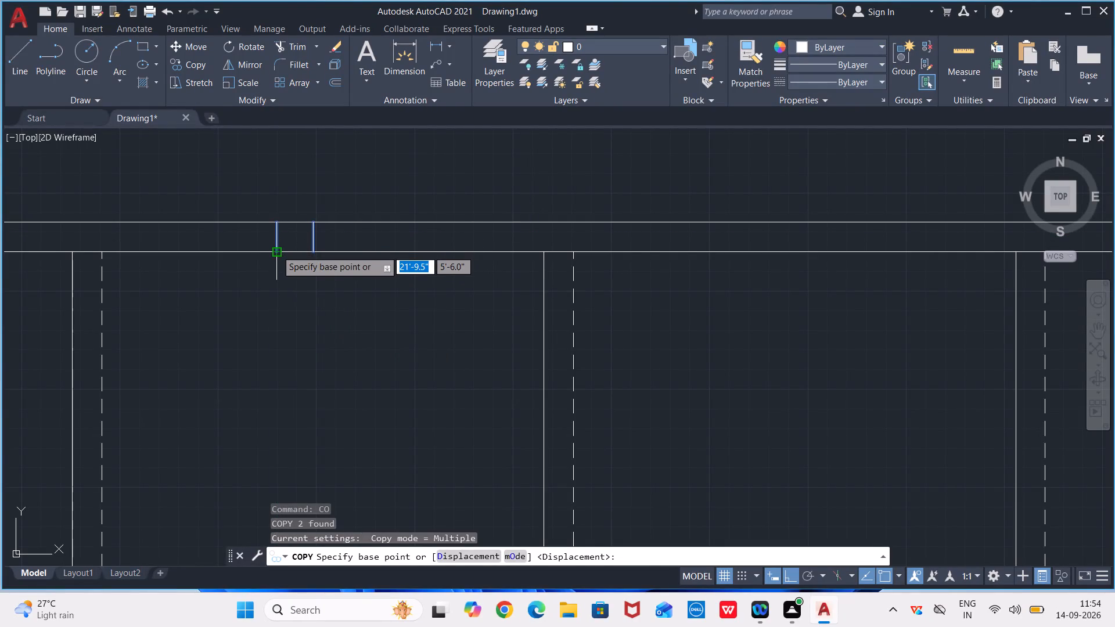
{"action": "left_click", "coordinate": [278, 250]}
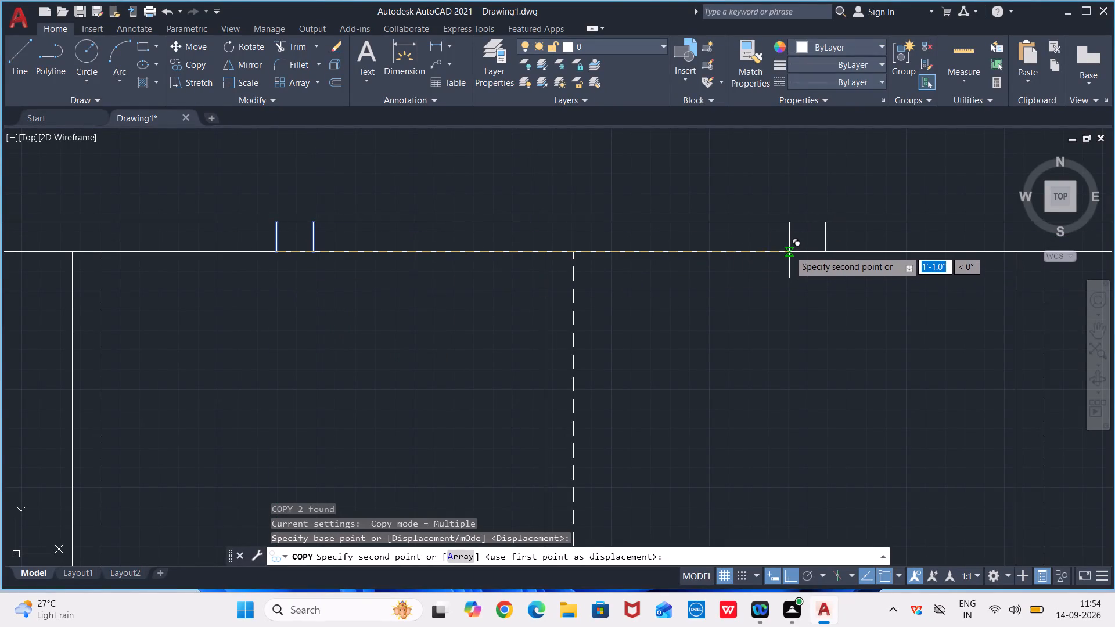
{"action": "scroll", "coordinate": [788, 251], "scroll_direction": "up", "scroll_amount": 3}
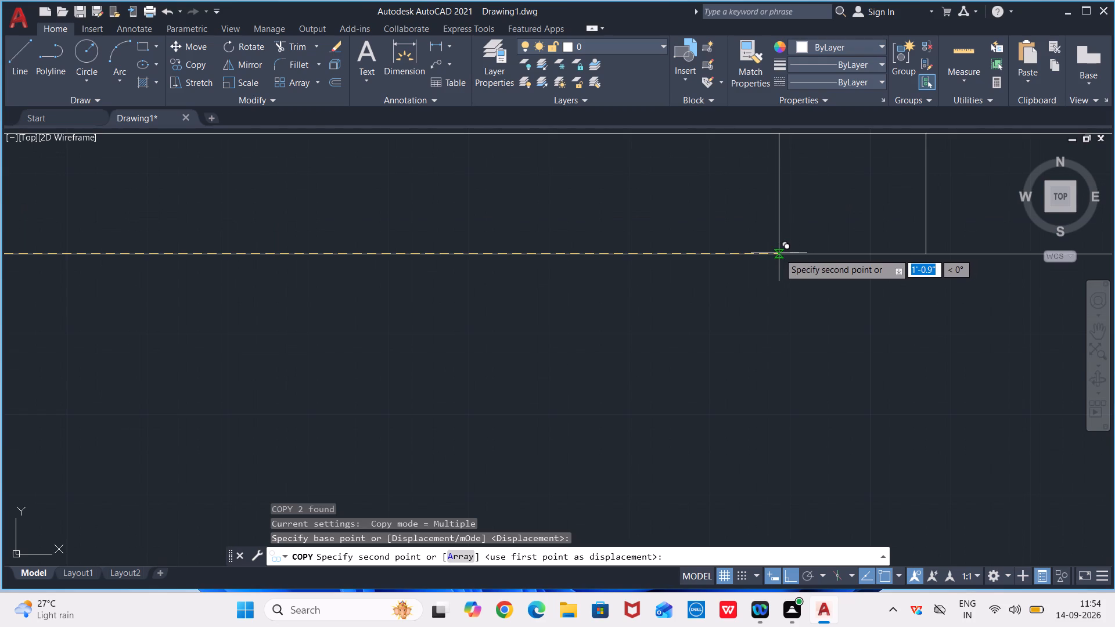
{"action": "left_click", "coordinate": [779, 253]}
Copy the post three more times along the lower double boundary, about 2'-1", 3'-1" and 4'-0.5" from the original.
{"action": "scroll", "coordinate": [776, 257], "scroll_direction": "down", "scroll_amount": 3}
{"action": "scroll", "coordinate": [908, 270], "scroll_direction": "down", "scroll_amount": 1}
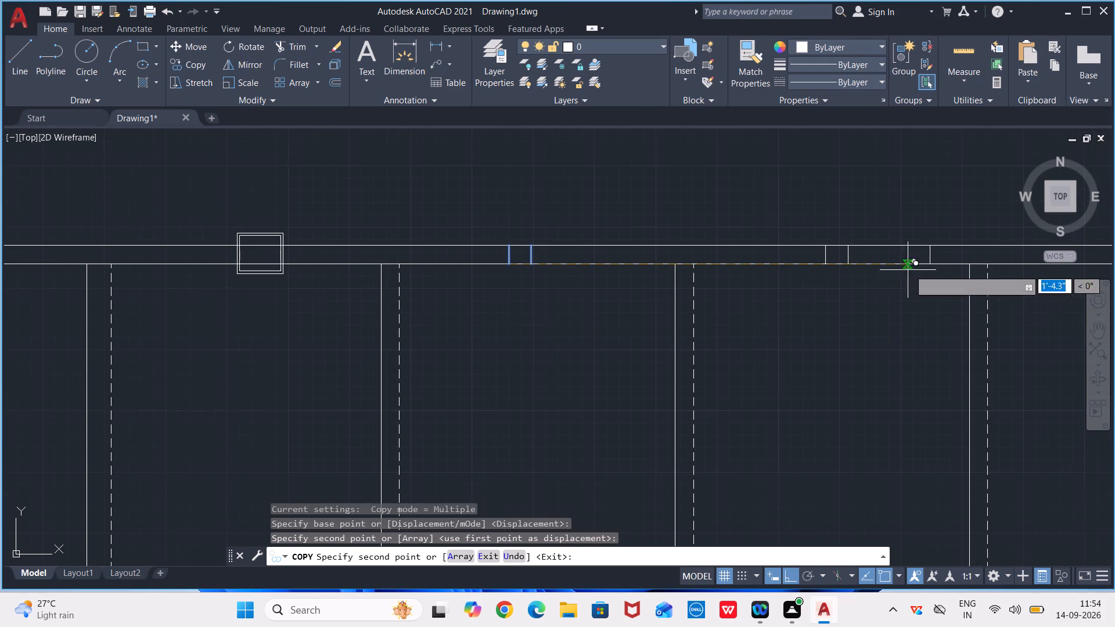
{"action": "middle_click_drag", "start_coordinate": [1023, 277], "coordinate": [663, 336]}
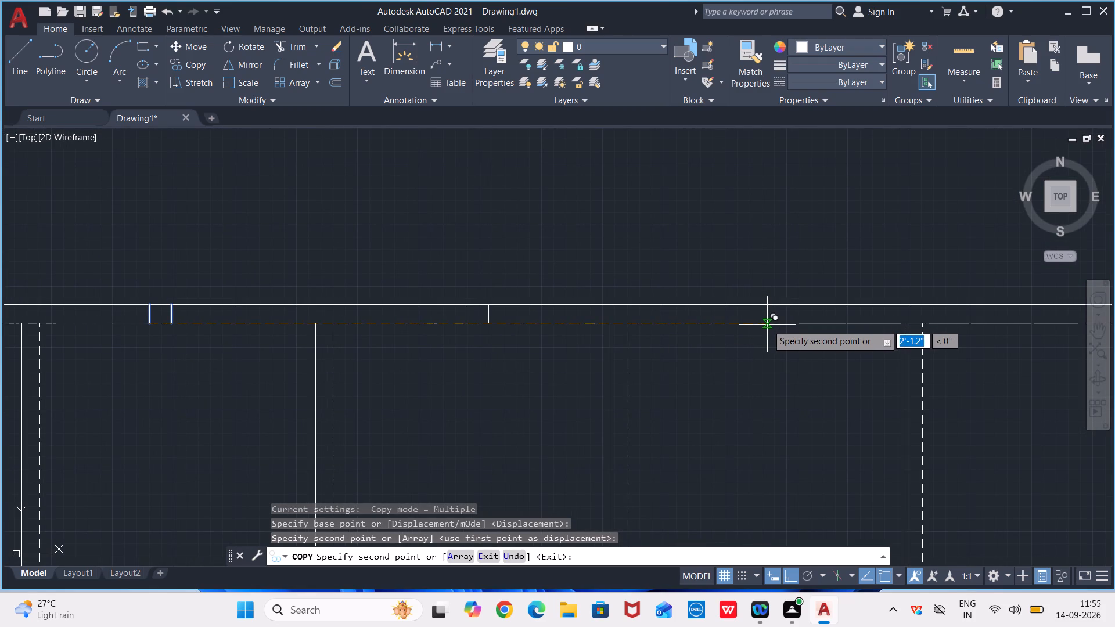
{"action": "left_click", "coordinate": [768, 322]}
{"action": "scroll", "coordinate": [982, 347], "scroll_direction": "down", "scroll_amount": 1}
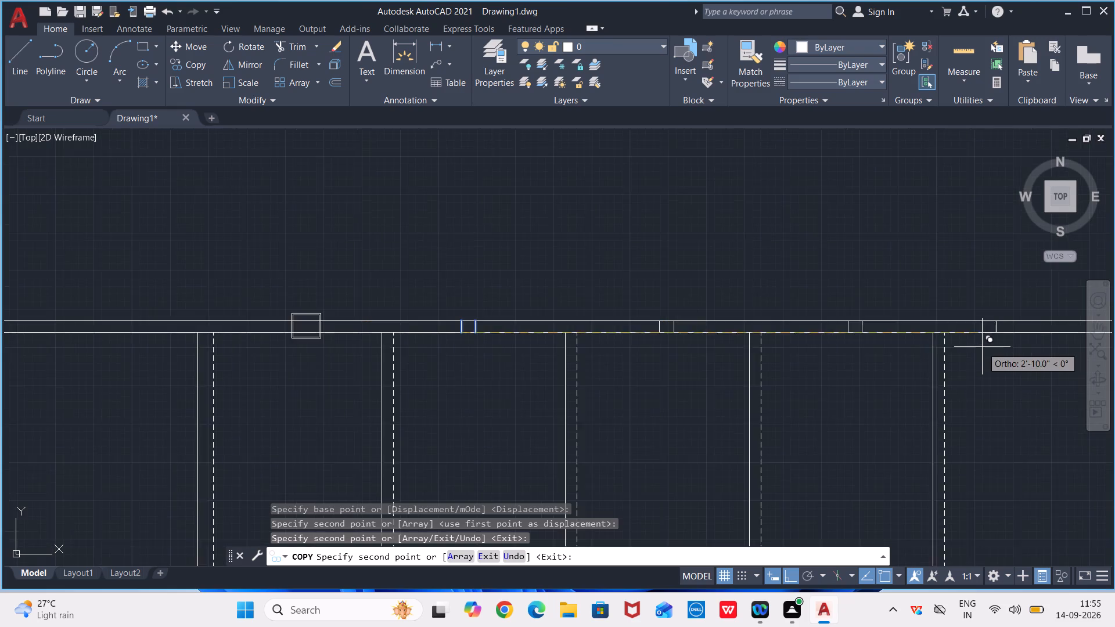
{"action": "middle_click_drag", "start_coordinate": [982, 347], "coordinate": [567, 359]}
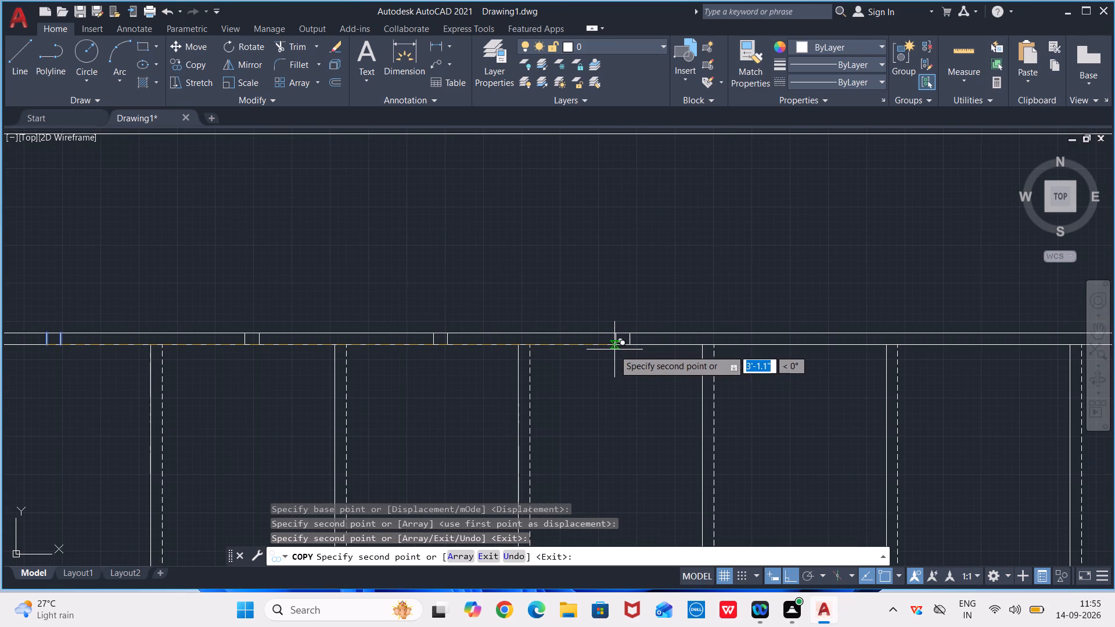
{"action": "left_click", "coordinate": [613, 347]}
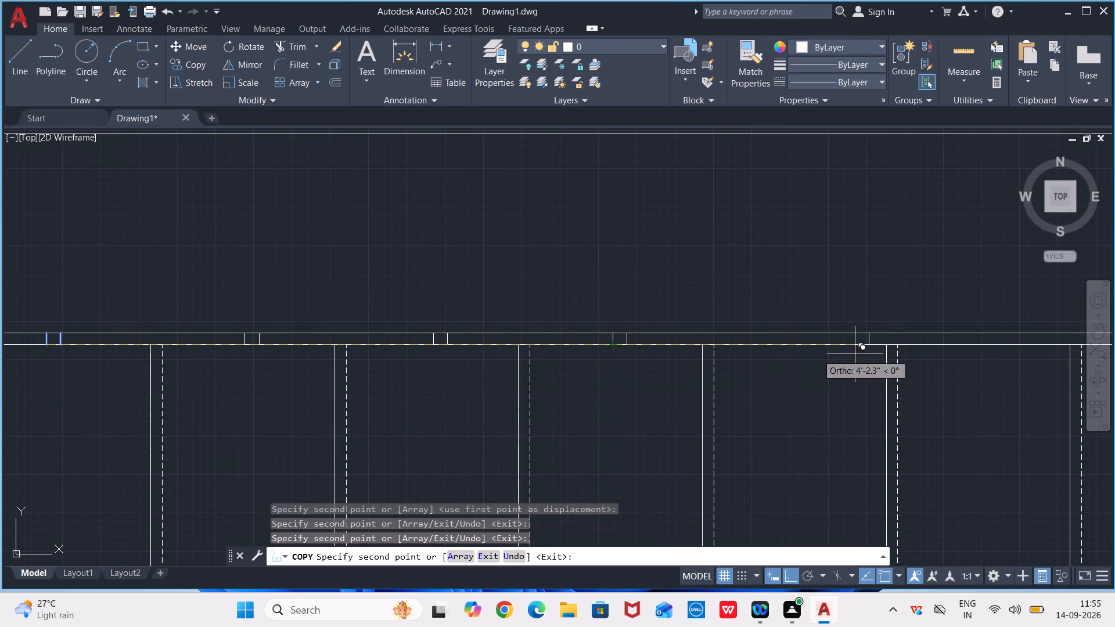
{"action": "left_click", "coordinate": [790, 352]}
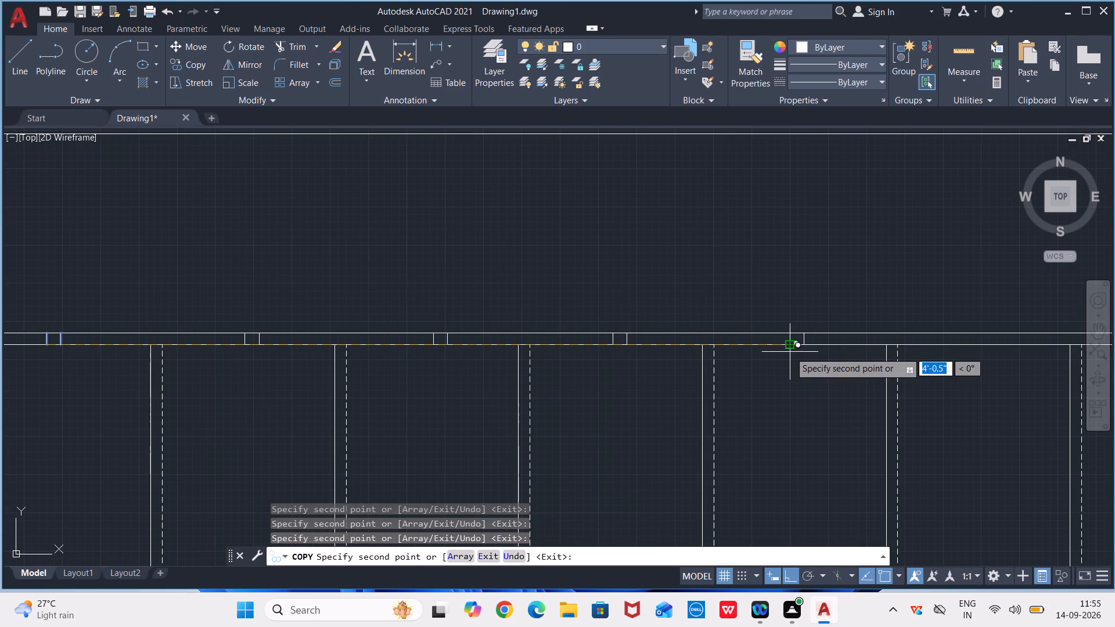
Skip one step and copy the post along the lower double boundary about 6'-1", 7' and 8'-1" from the original.
{"action": "scroll", "coordinate": [935, 359], "scroll_direction": "down", "scroll_amount": 2}
{"action": "middle_click_drag", "start_coordinate": [933, 362], "coordinate": [541, 370]}
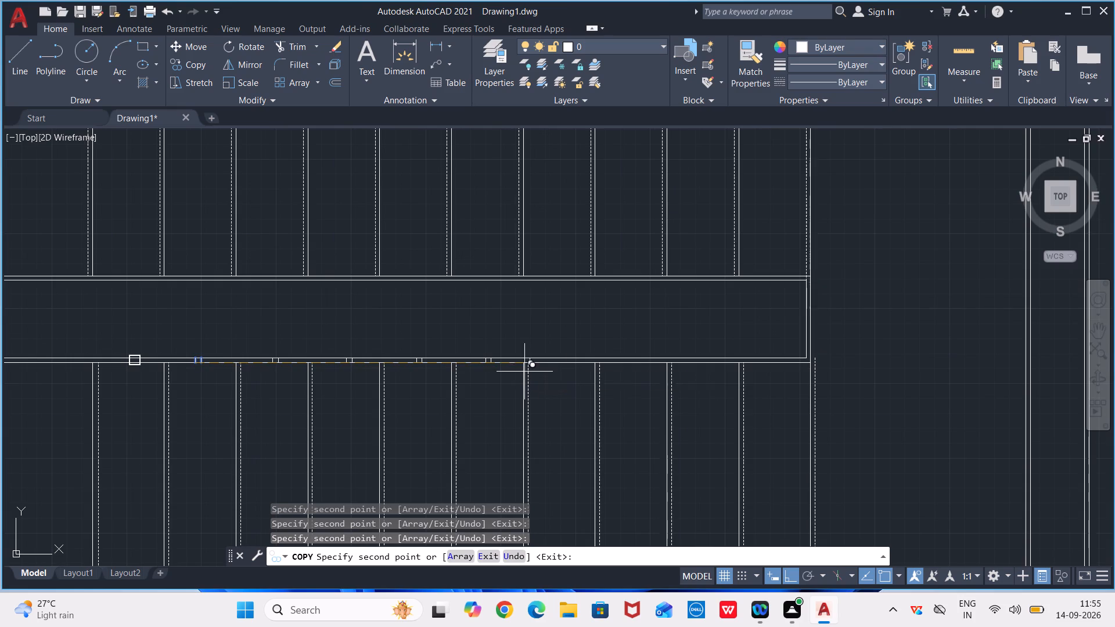
{"action": "scroll", "coordinate": [600, 364], "scroll_direction": "up", "scroll_amount": 2}
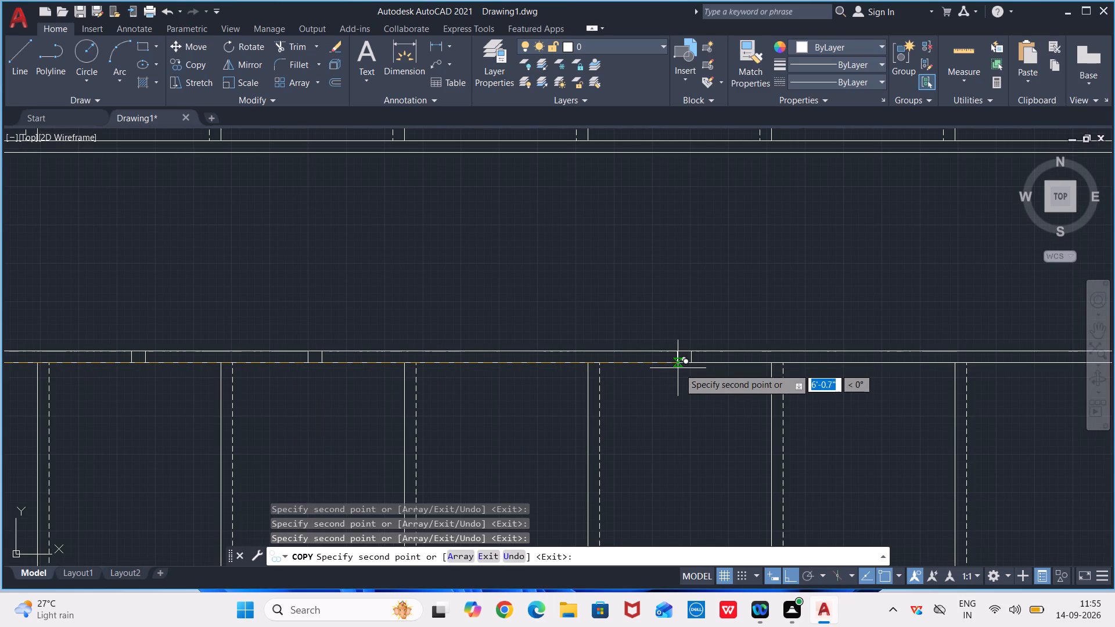
{"action": "left_click", "coordinate": [675, 367]}
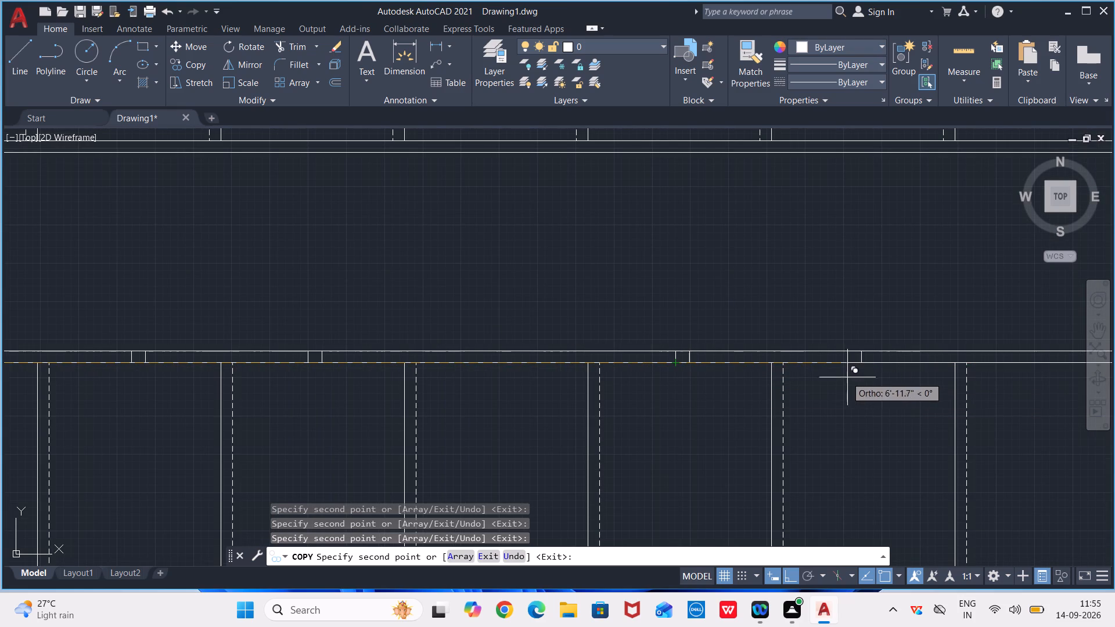
{"action": "left_click", "coordinate": [857, 370]}
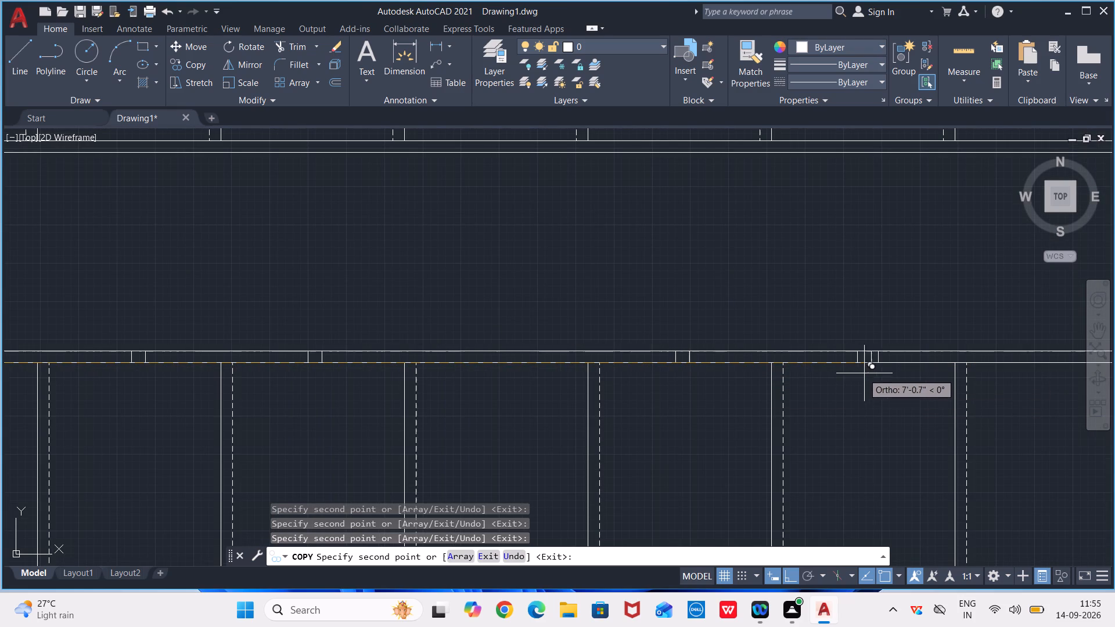
{"action": "scroll", "coordinate": [933, 388], "scroll_direction": "down", "scroll_amount": 3}
{"action": "scroll", "coordinate": [978, 396], "scroll_direction": "up", "scroll_amount": 2}
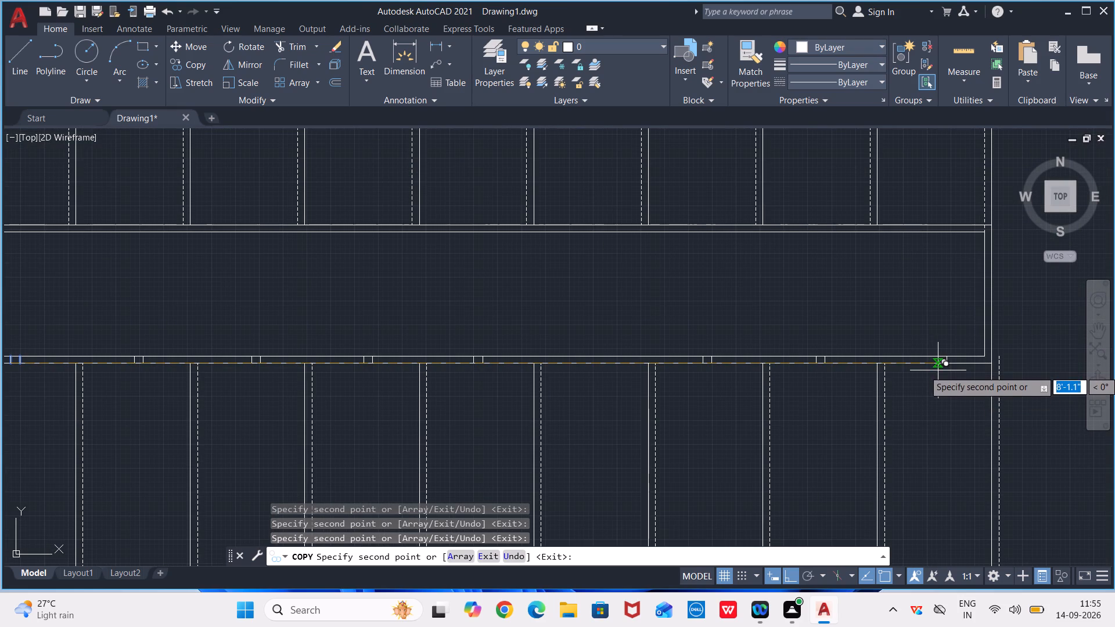
{"action": "left_click", "coordinate": [938, 367]}
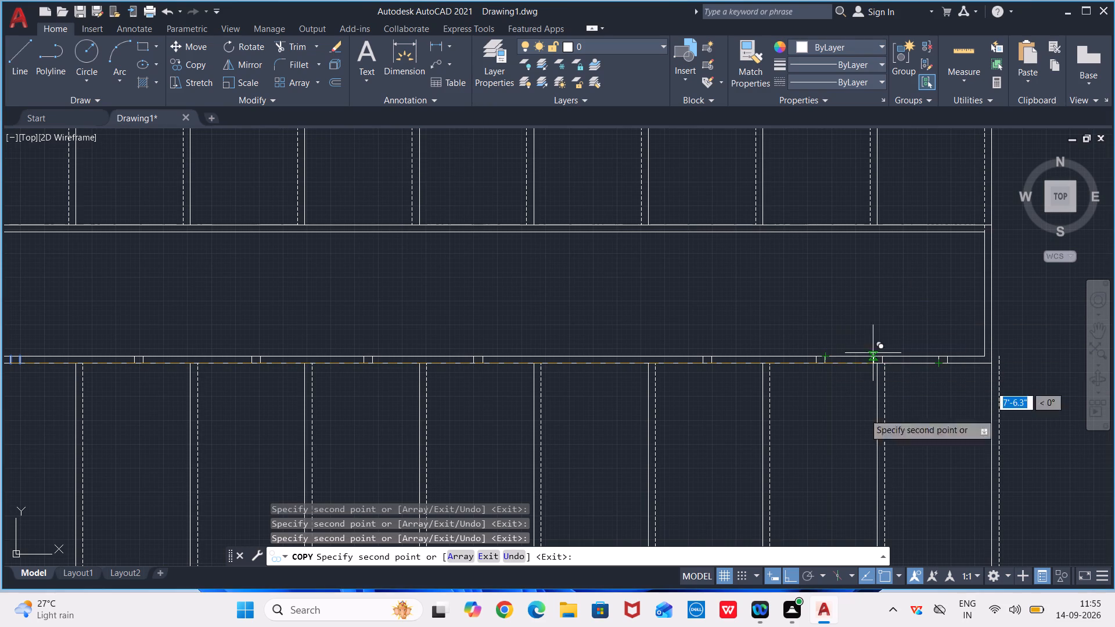
Turn Ortho off and copy the post between the upper flight's inner boundary lines at the three steps nearest the landing.
{"action": "left_click", "coordinate": [797, 581]}
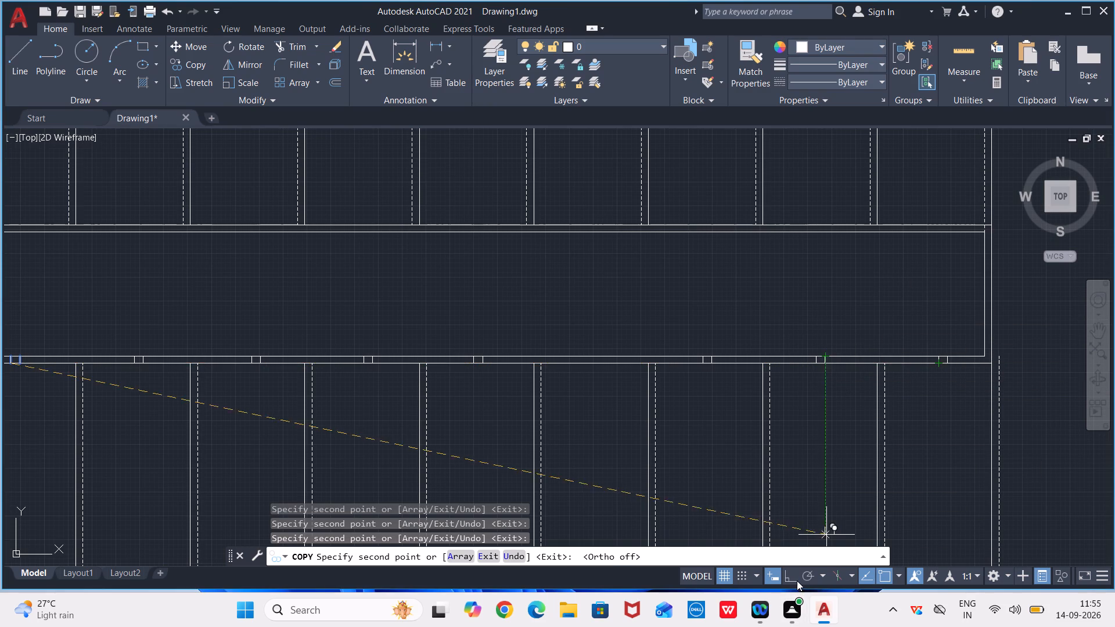
{"action": "scroll", "coordinate": [942, 218], "scroll_direction": "up", "scroll_amount": 1}
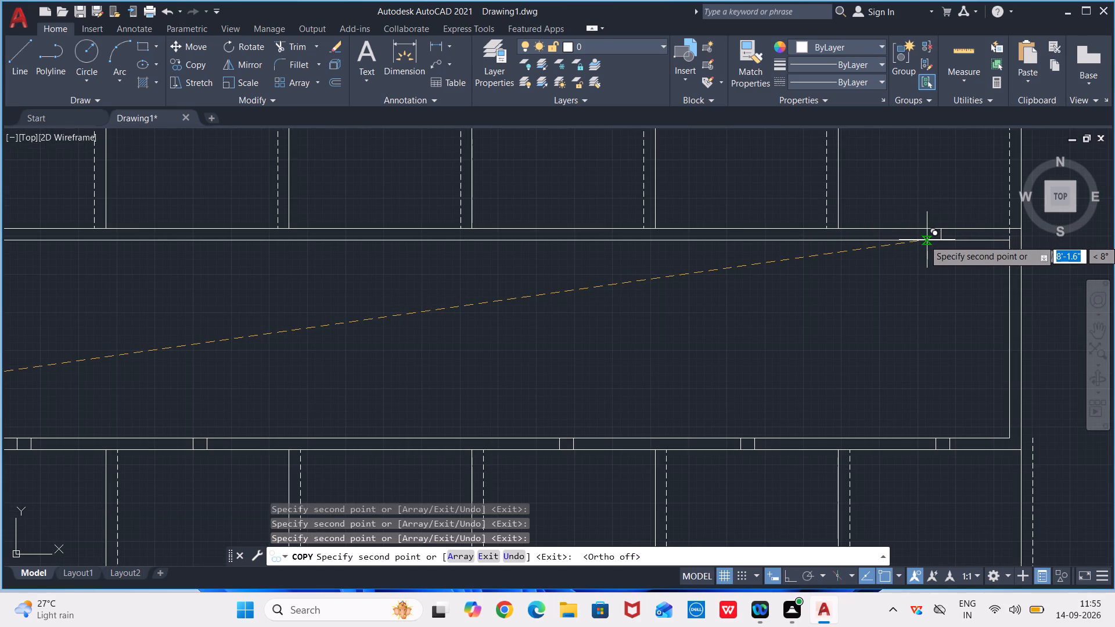
{"action": "left_click", "coordinate": [927, 240]}
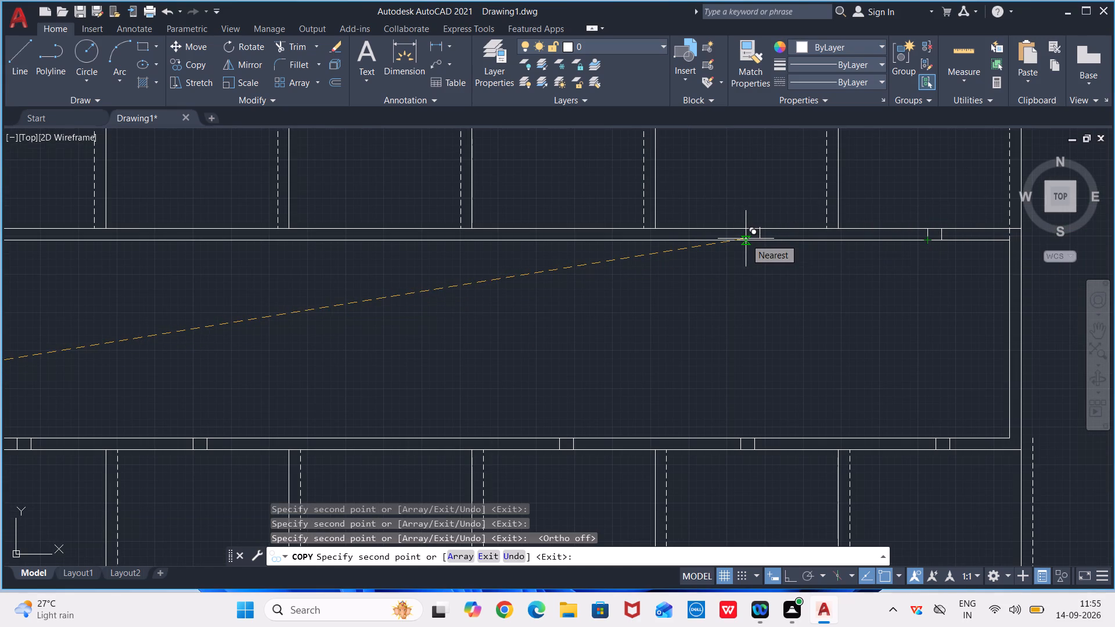
{"action": "left_click", "coordinate": [746, 240]}
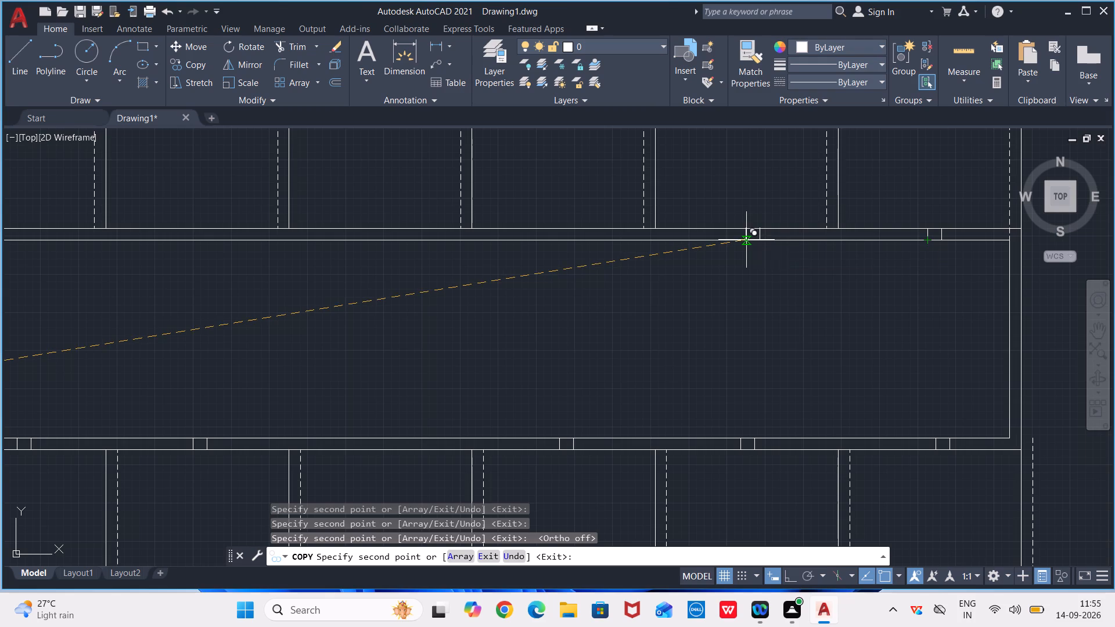
{"action": "scroll", "coordinate": [555, 235], "scroll_direction": "up", "scroll_amount": 2}
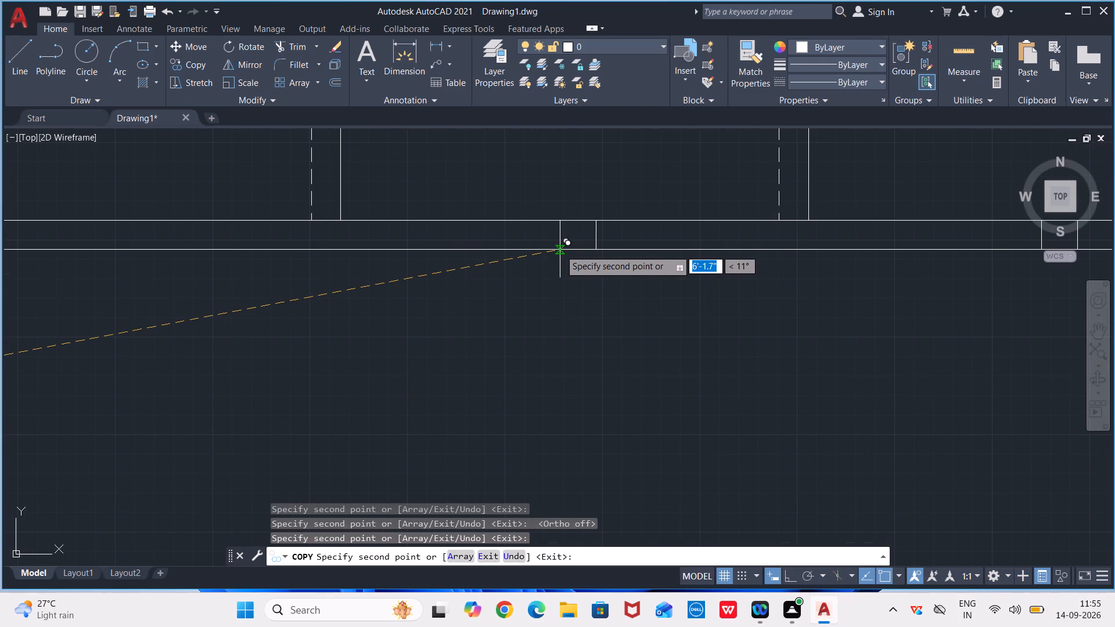
{"action": "left_click", "coordinate": [561, 249]}
Copy the post between the upper boundary lines at the four following steps, one per step, moving away from the landing.
{"action": "scroll", "coordinate": [382, 277], "scroll_direction": "down", "scroll_amount": 3}
{"action": "middle_click_drag", "start_coordinate": [393, 278], "coordinate": [646, 325]}
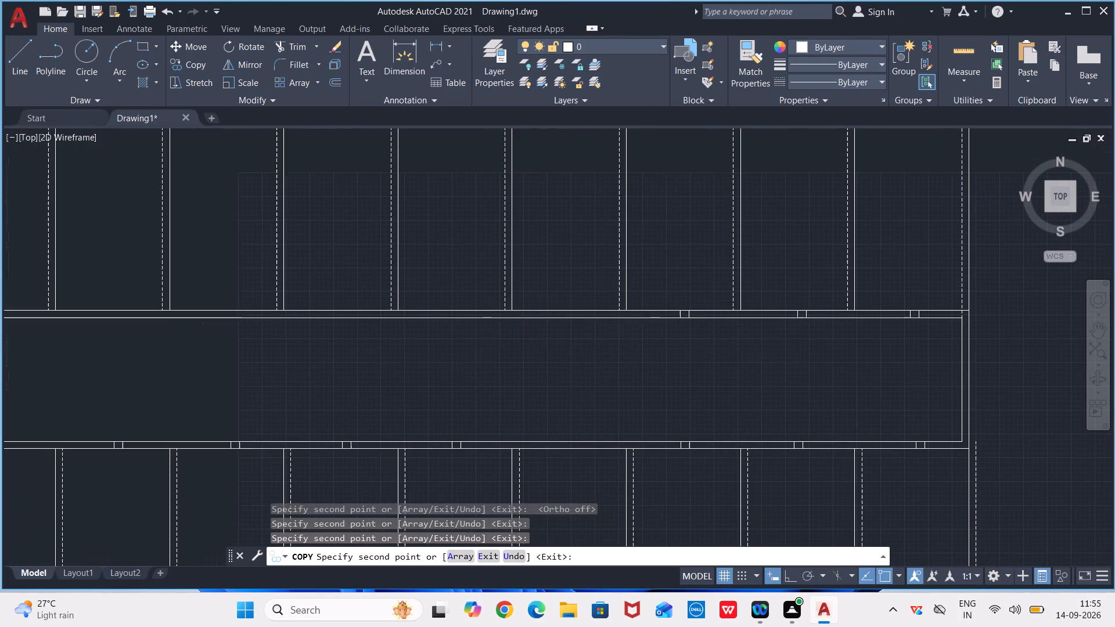
{"action": "scroll", "coordinate": [527, 320], "scroll_direction": "up", "scroll_amount": 2}
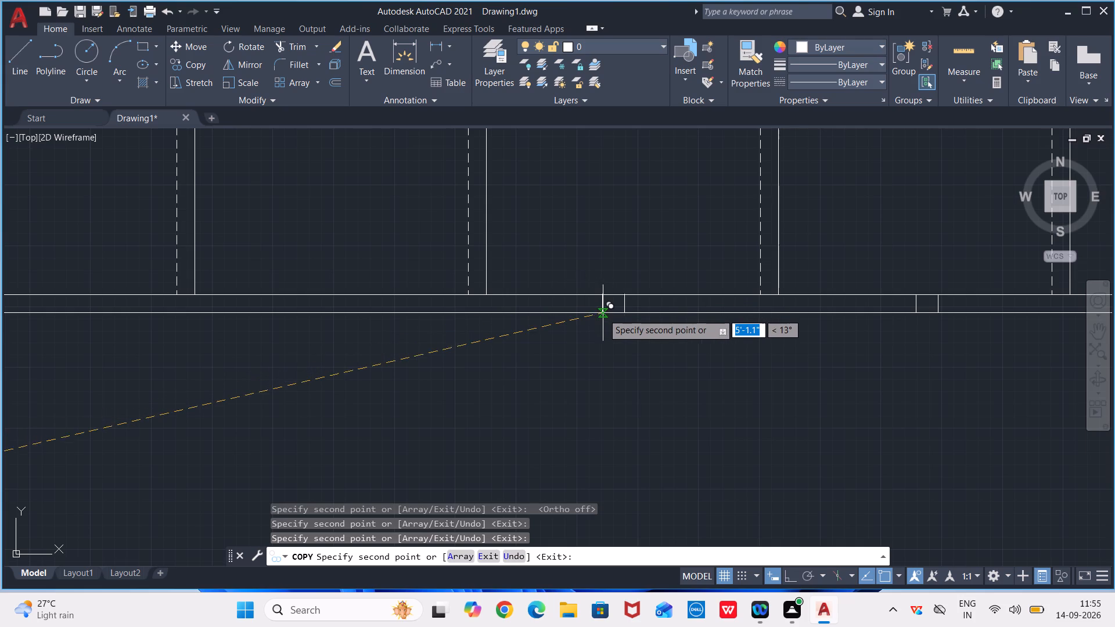
{"action": "left_click", "coordinate": [607, 312]}
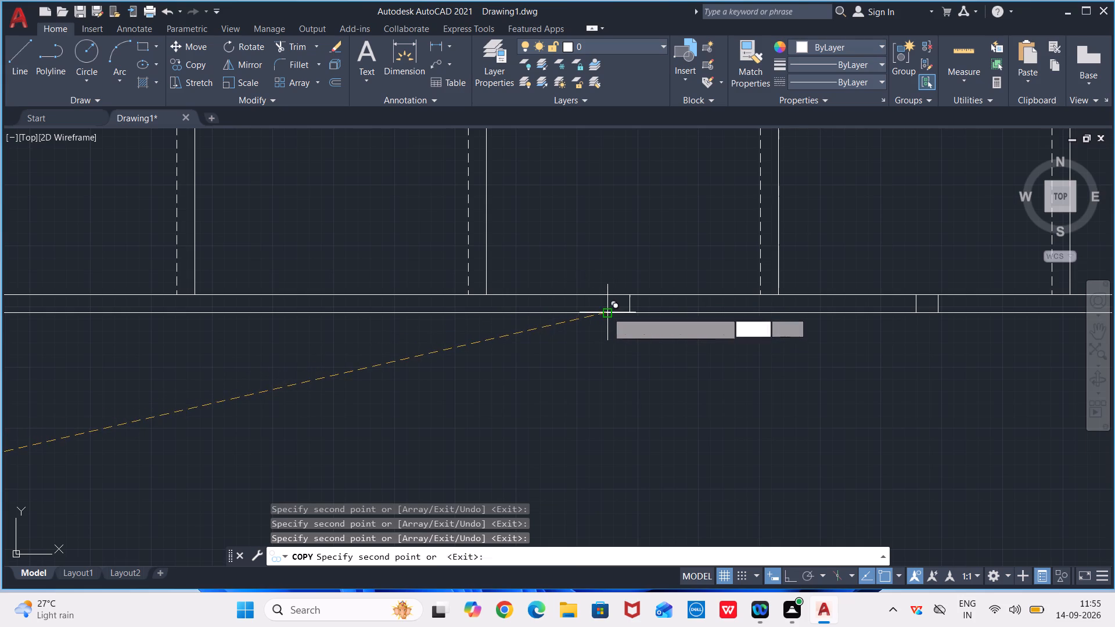
{"action": "scroll", "coordinate": [462, 308], "scroll_direction": "down", "scroll_amount": 1}
{"action": "middle_click_drag", "start_coordinate": [488, 308], "coordinate": [726, 342]}
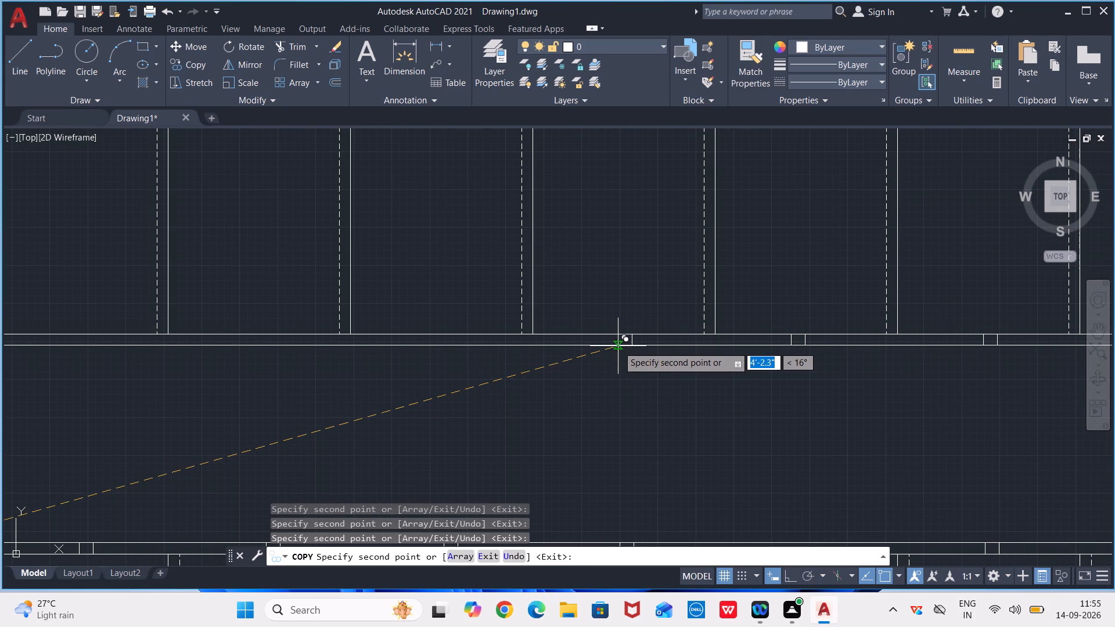
{"action": "left_click", "coordinate": [618, 345]}
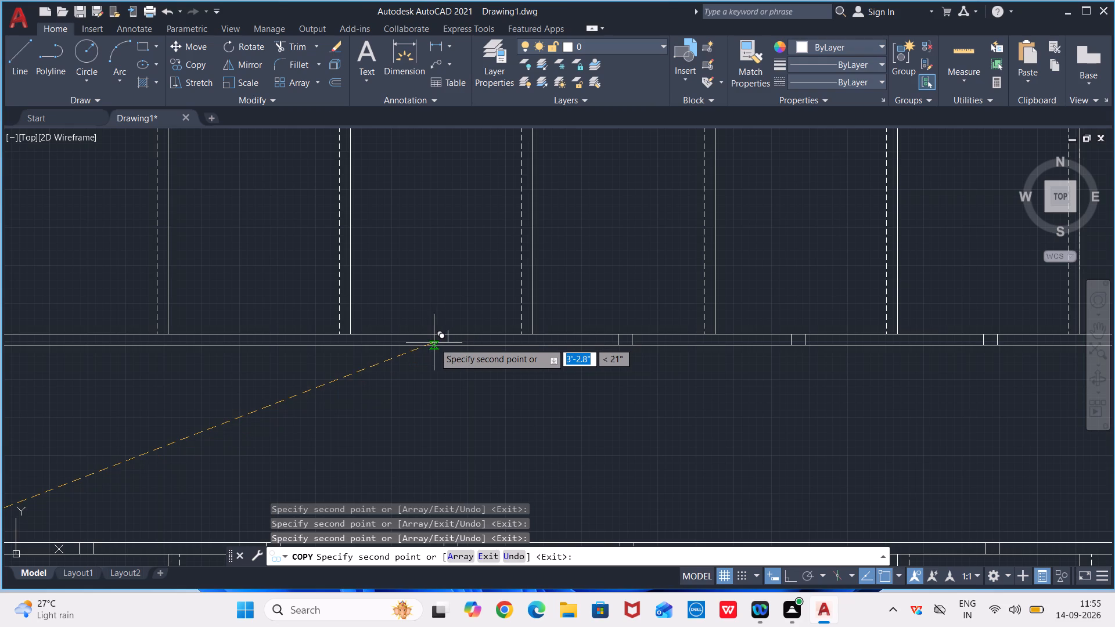
{"action": "left_click", "coordinate": [434, 345]}
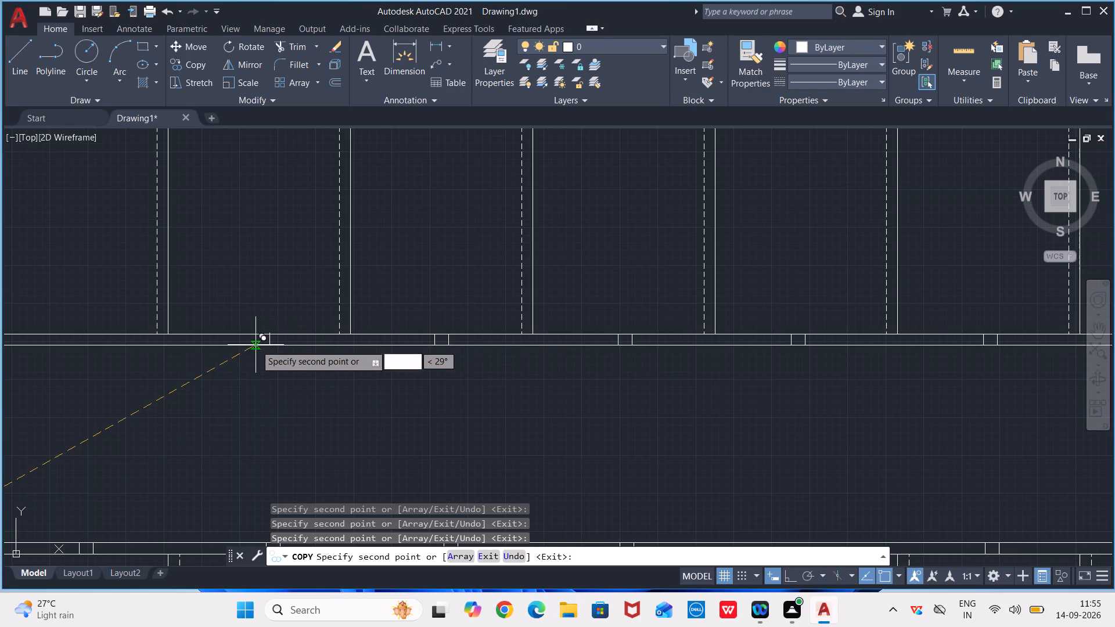
{"action": "left_click", "coordinate": [256, 343]}
Copy the post between the upper boundary lines directly opposite the original post, and once more one step farther from the landing.
{"action": "scroll", "coordinate": [258, 343], "scroll_direction": "down", "scroll_amount": 3}
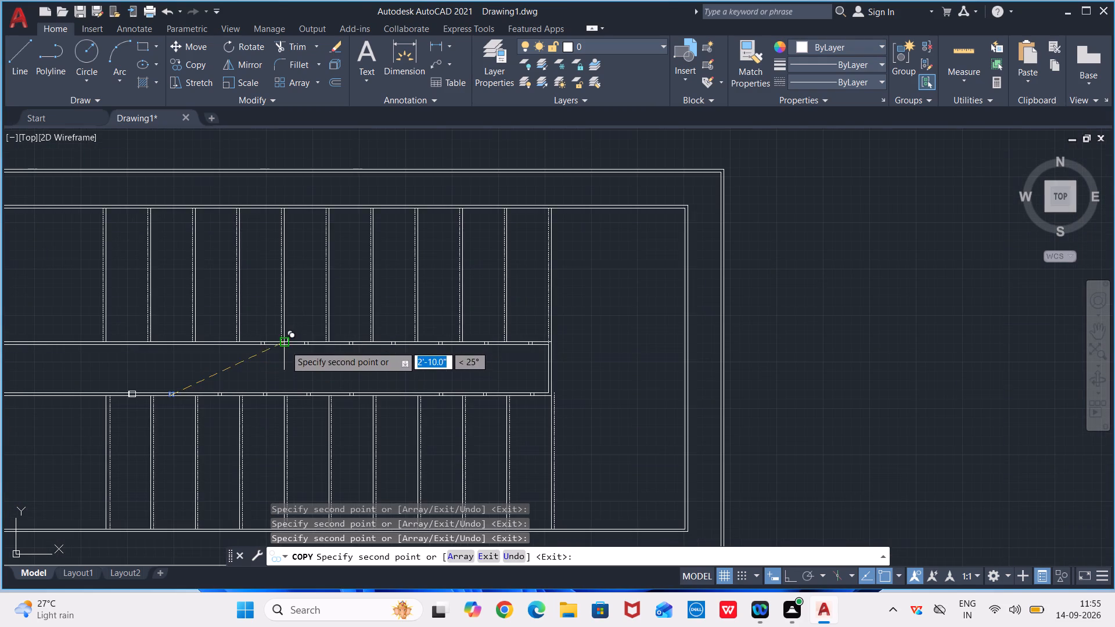
{"action": "scroll", "coordinate": [287, 344], "scroll_direction": "down", "scroll_amount": 1}
{"action": "middle_click_drag", "start_coordinate": [288, 344], "coordinate": [477, 373]}
{"action": "scroll", "coordinate": [406, 367], "scroll_direction": "up", "scroll_amount": 2}
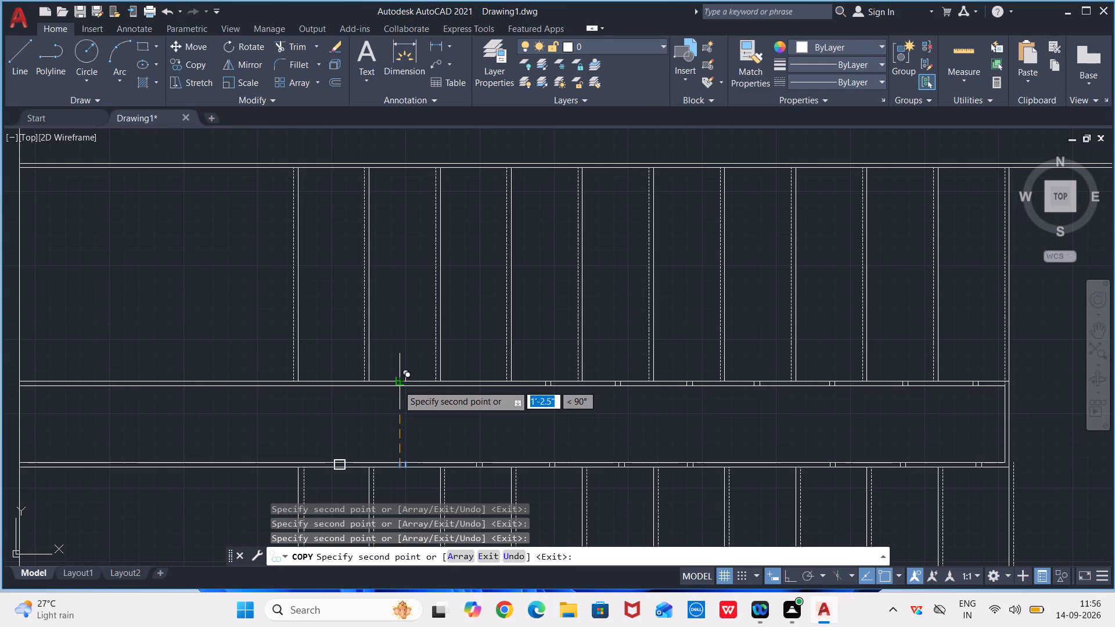
{"action": "scroll", "coordinate": [398, 387], "scroll_direction": "up", "scroll_amount": 2}
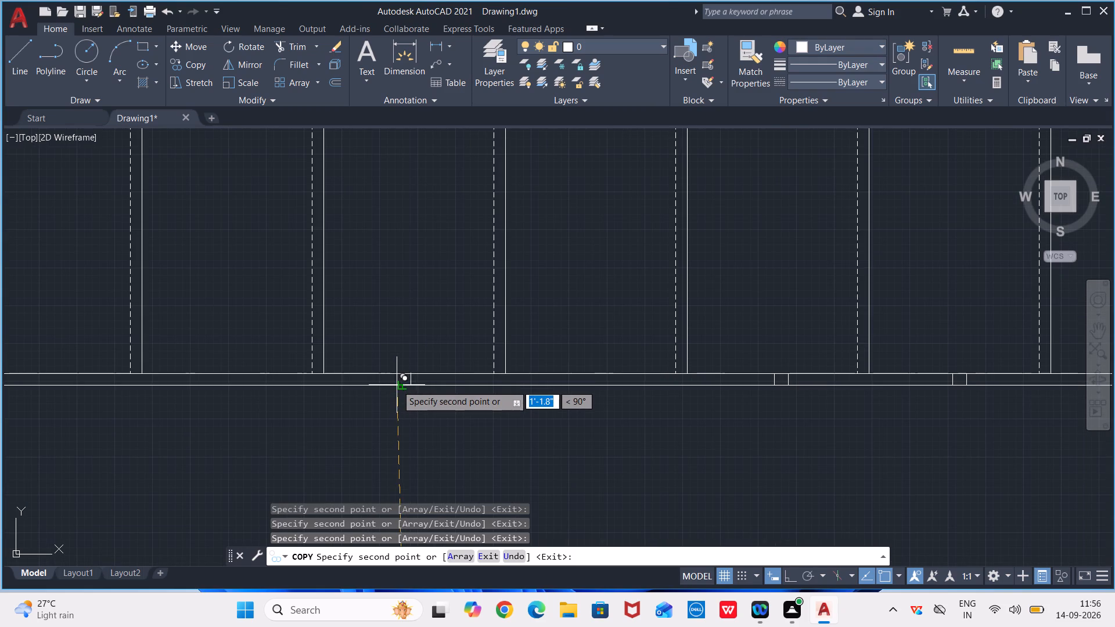
{"action": "left_click", "coordinate": [398, 385]}
{"action": "scroll", "coordinate": [347, 381], "scroll_direction": "down", "scroll_amount": 3}
{"action": "middle_click_drag", "start_coordinate": [301, 374], "coordinate": [387, 390]}
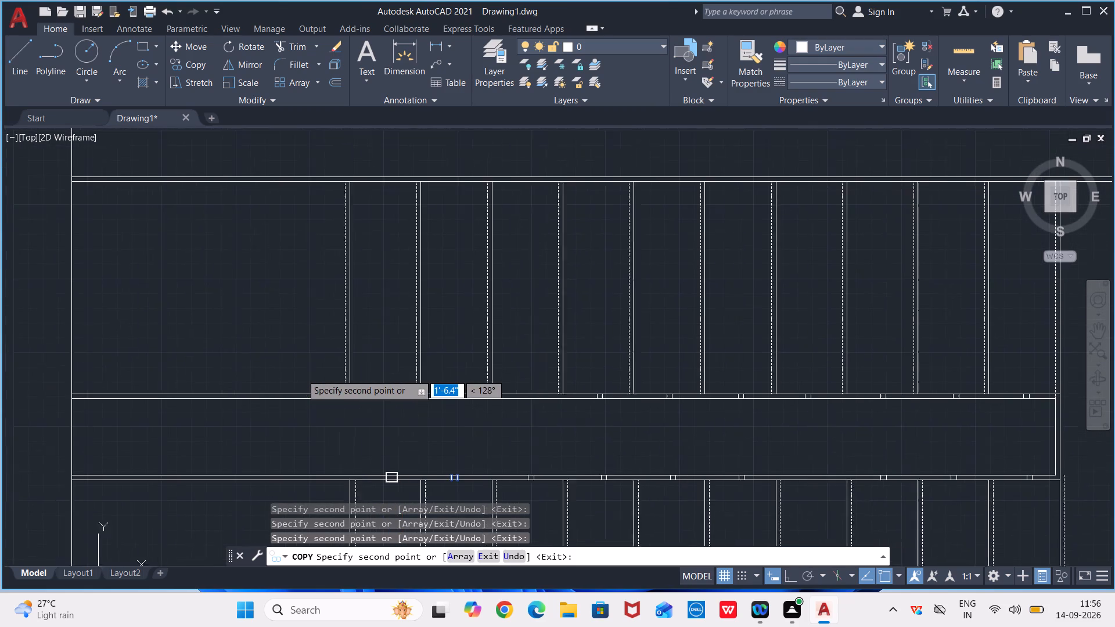
{"action": "middle_click_drag", "start_coordinate": [387, 390], "coordinate": [391, 391]}
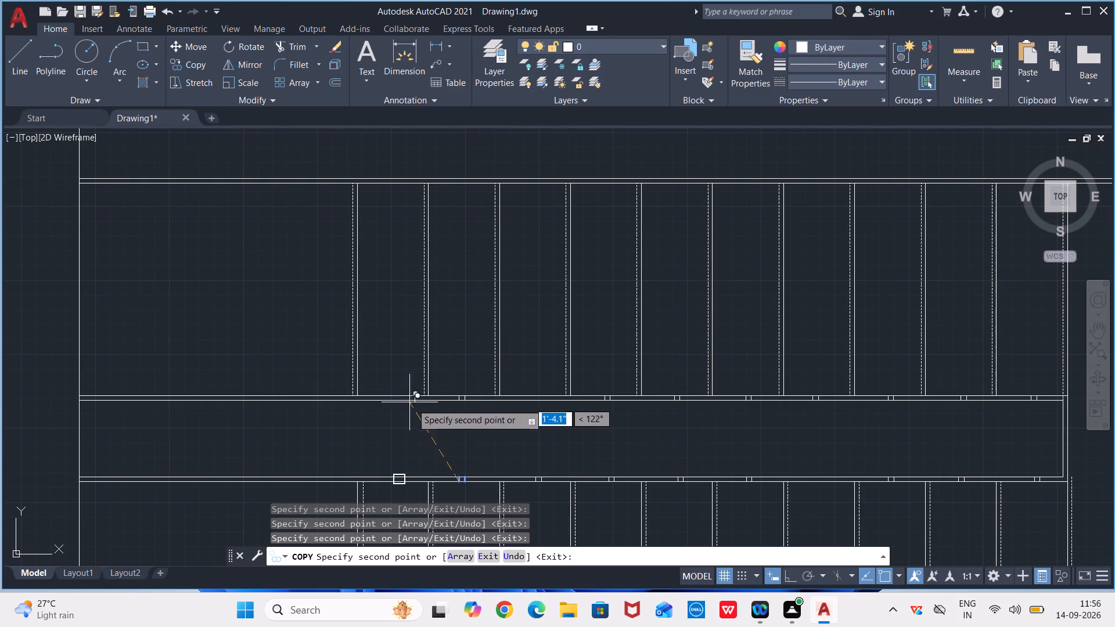
{"action": "scroll", "coordinate": [411, 456], "scroll_direction": "up", "scroll_amount": 1}
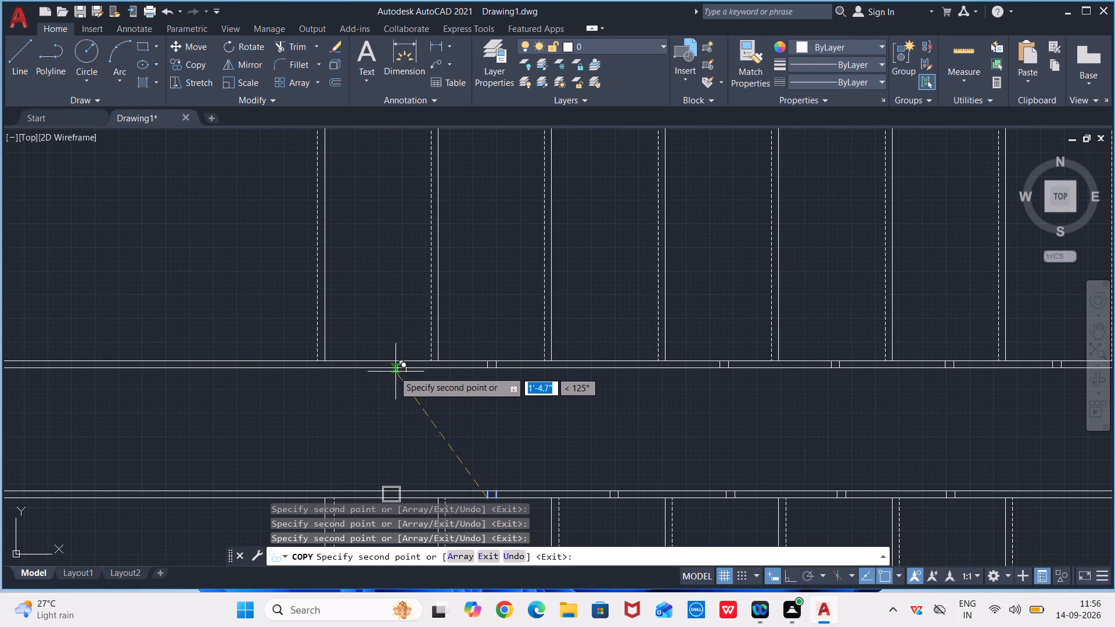
{"action": "left_click", "coordinate": [363, 369]}
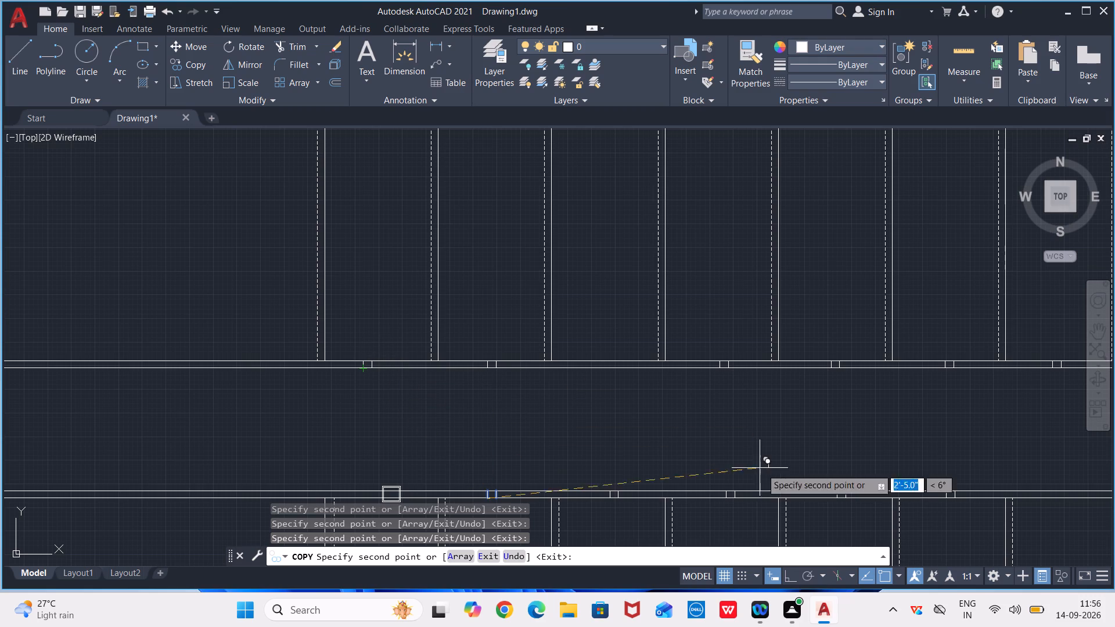
Copy the post into the skipped step along the lower double boundary, about 5'-1" from the original, and end copying.
{"action": "middle_click_drag", "start_coordinate": [1085, 523], "coordinate": [771, 521]}
{"action": "scroll", "coordinate": [750, 513], "scroll_direction": "up", "scroll_amount": 2}
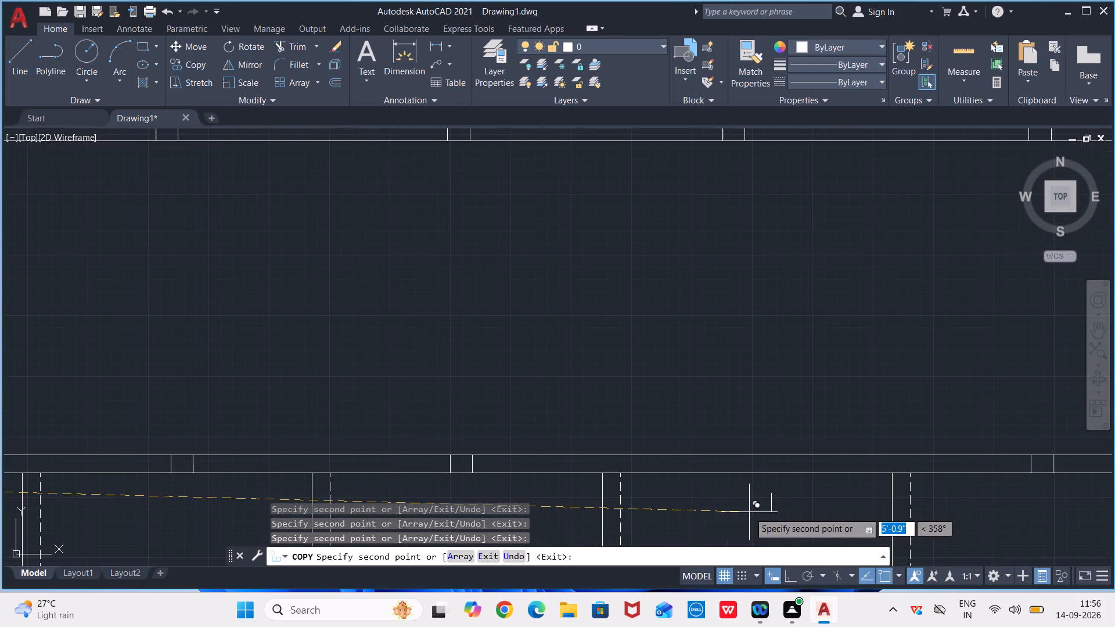
{"action": "left_click", "coordinate": [749, 473]}
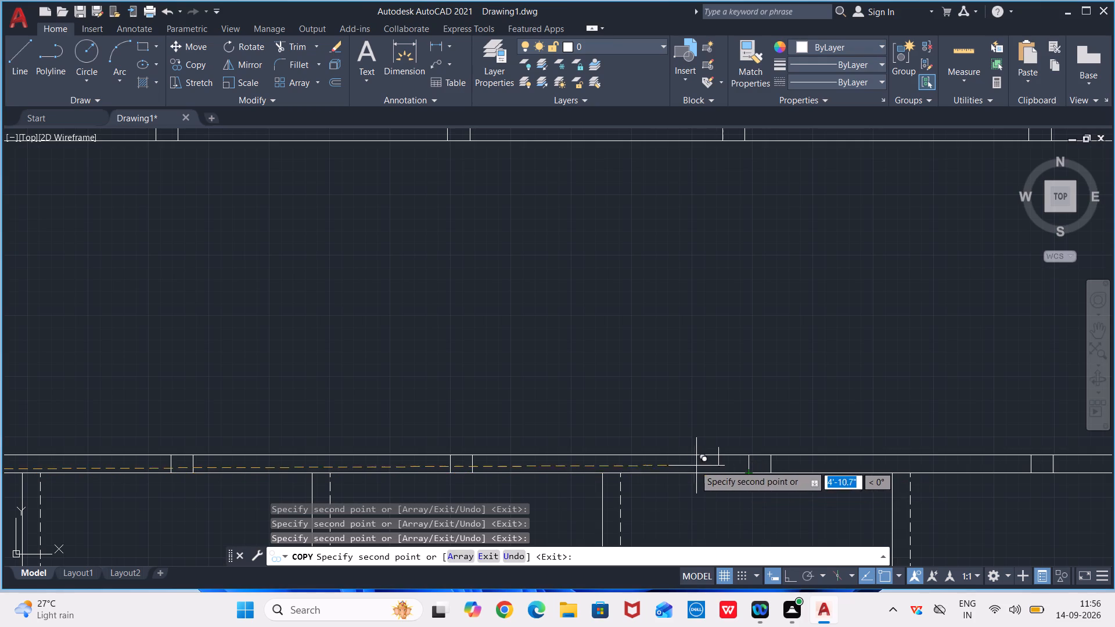
{"action": "key", "text": "Escape"}
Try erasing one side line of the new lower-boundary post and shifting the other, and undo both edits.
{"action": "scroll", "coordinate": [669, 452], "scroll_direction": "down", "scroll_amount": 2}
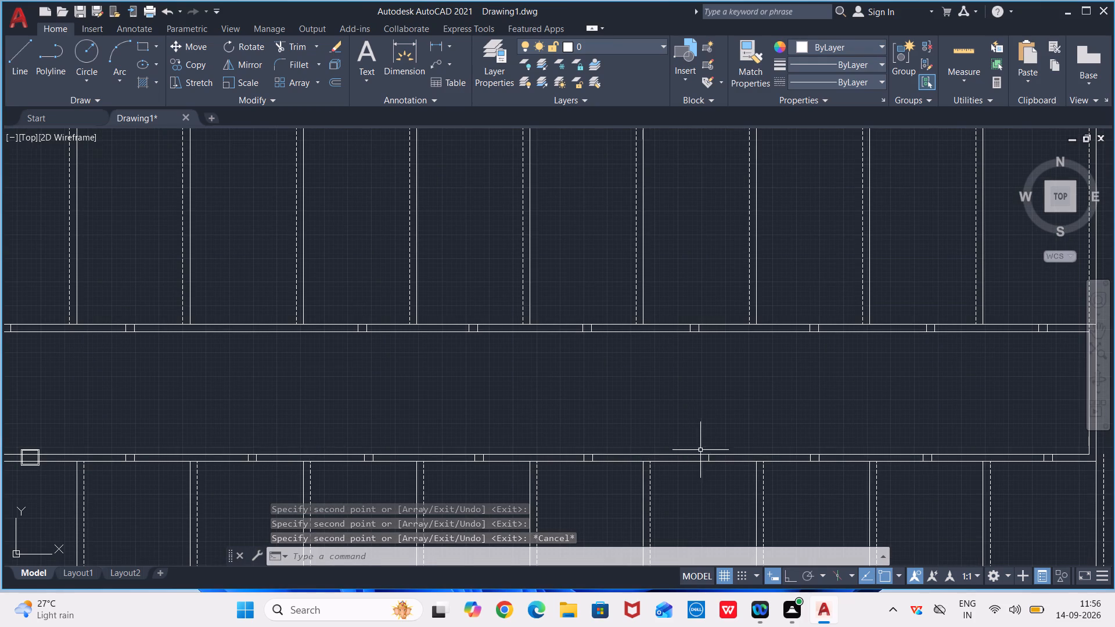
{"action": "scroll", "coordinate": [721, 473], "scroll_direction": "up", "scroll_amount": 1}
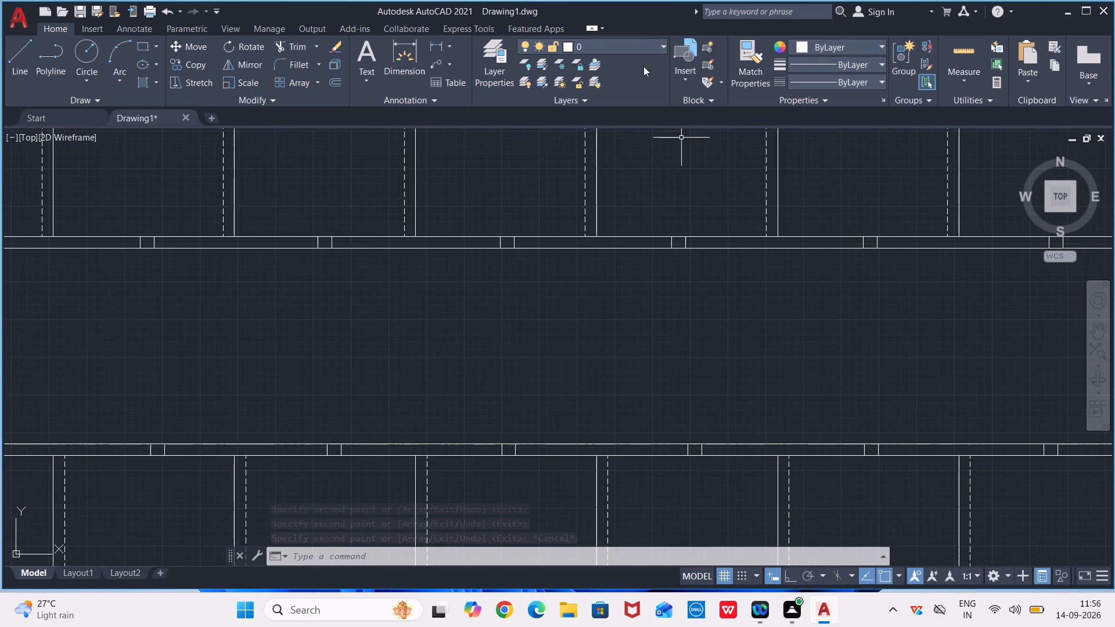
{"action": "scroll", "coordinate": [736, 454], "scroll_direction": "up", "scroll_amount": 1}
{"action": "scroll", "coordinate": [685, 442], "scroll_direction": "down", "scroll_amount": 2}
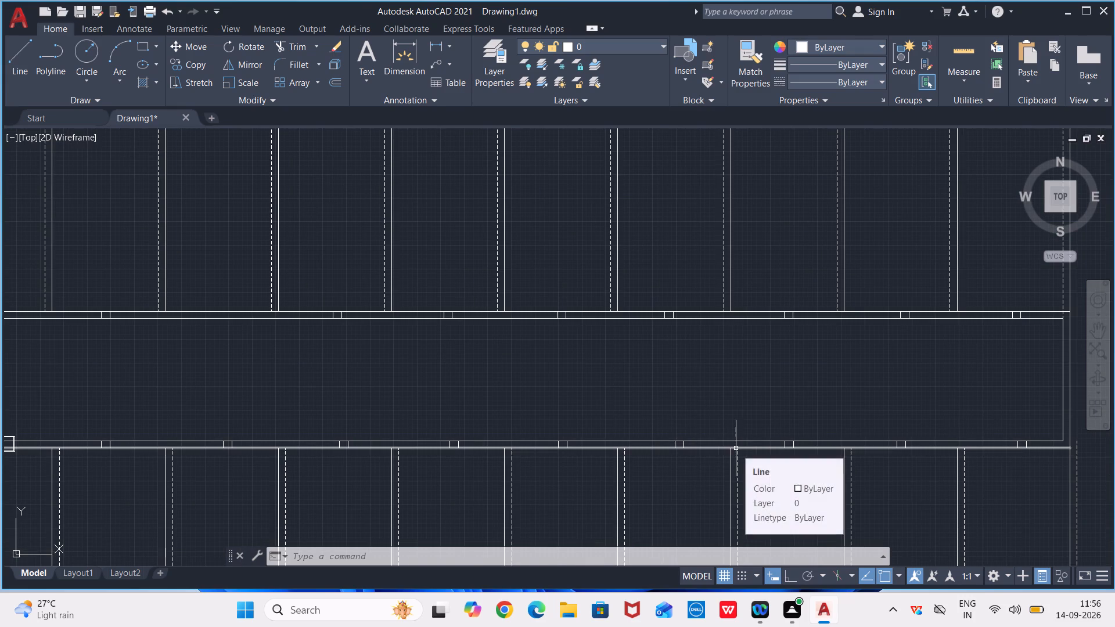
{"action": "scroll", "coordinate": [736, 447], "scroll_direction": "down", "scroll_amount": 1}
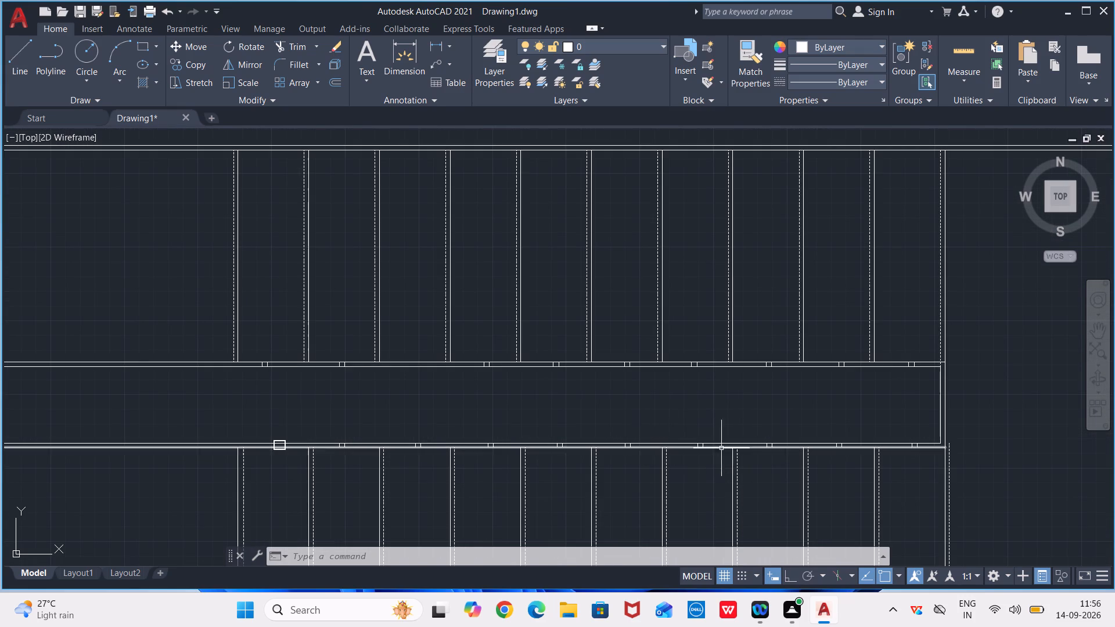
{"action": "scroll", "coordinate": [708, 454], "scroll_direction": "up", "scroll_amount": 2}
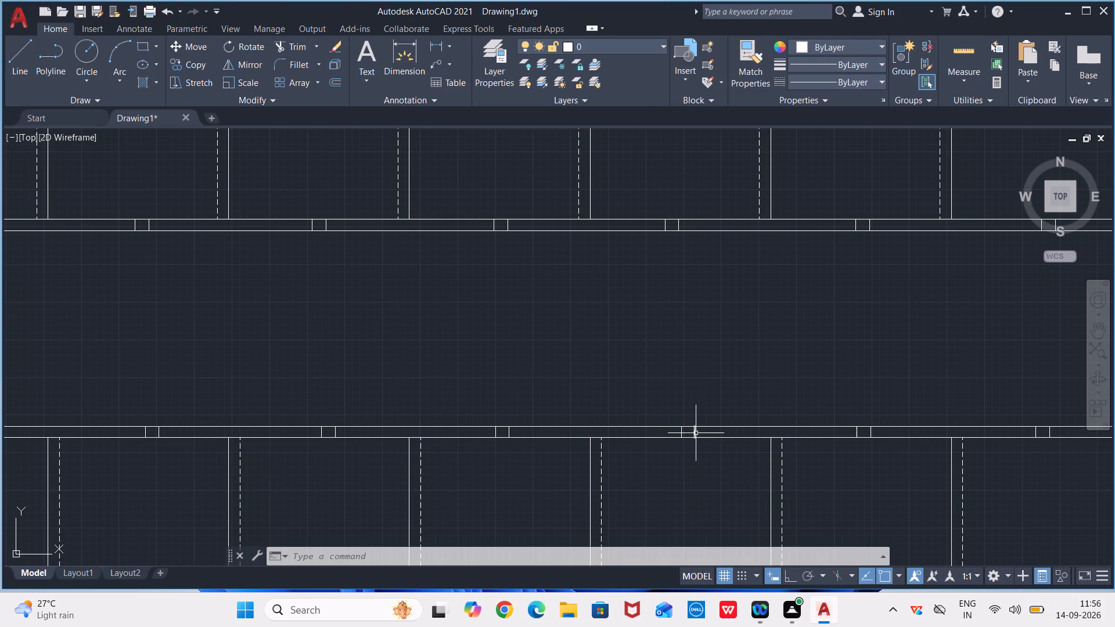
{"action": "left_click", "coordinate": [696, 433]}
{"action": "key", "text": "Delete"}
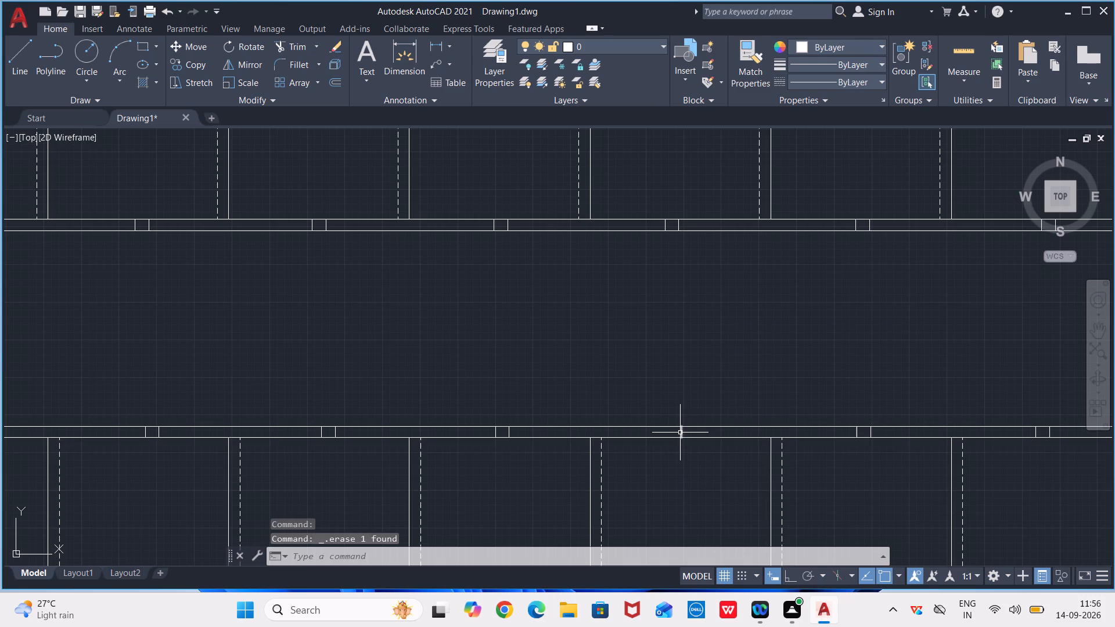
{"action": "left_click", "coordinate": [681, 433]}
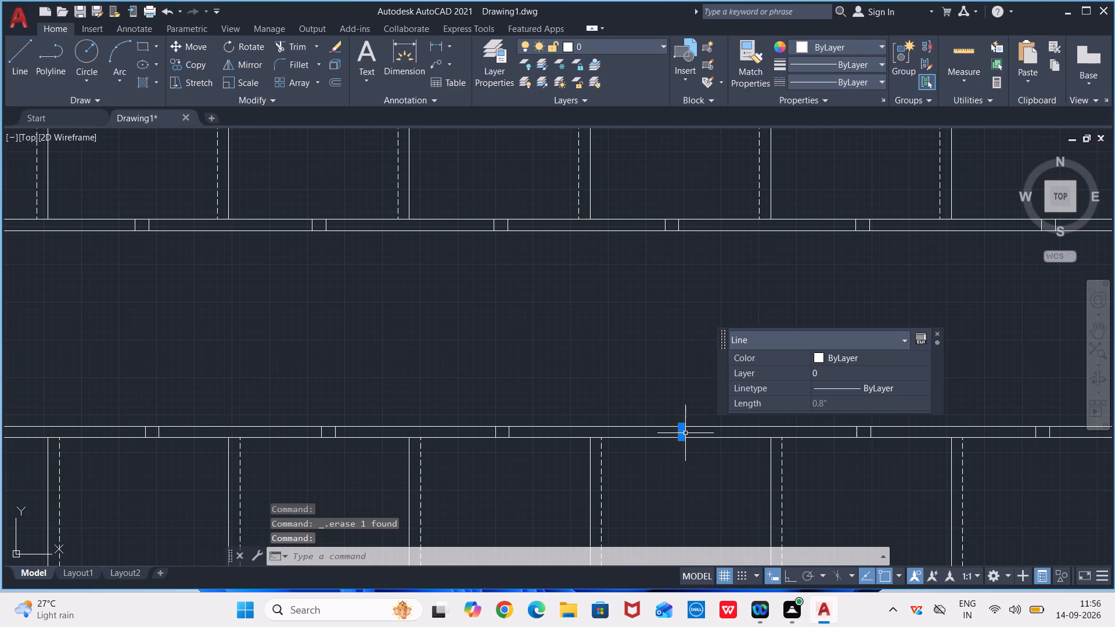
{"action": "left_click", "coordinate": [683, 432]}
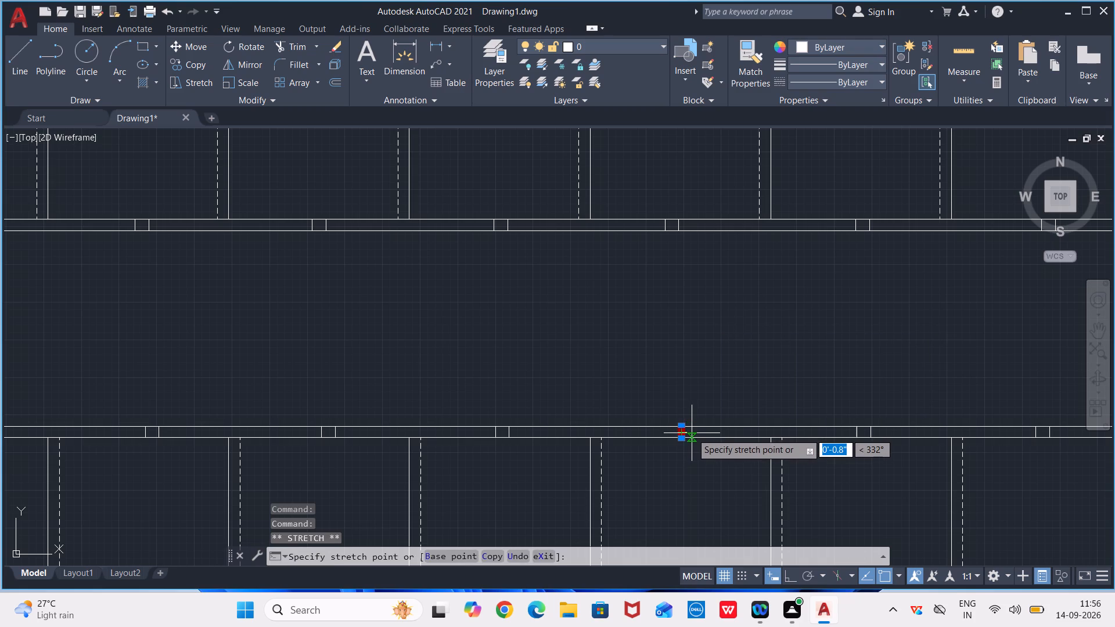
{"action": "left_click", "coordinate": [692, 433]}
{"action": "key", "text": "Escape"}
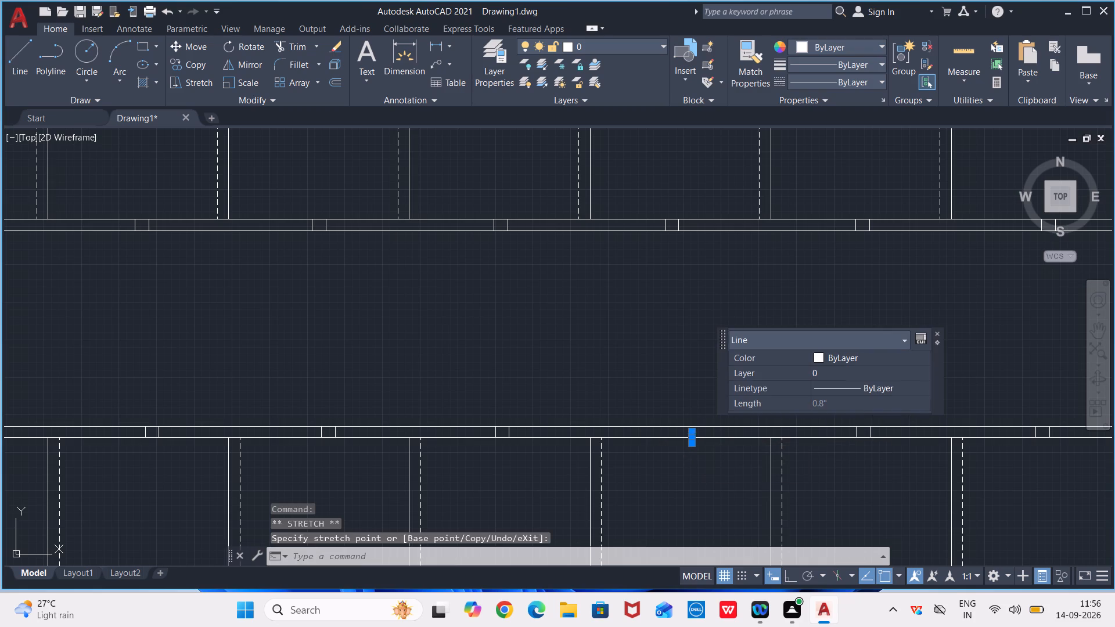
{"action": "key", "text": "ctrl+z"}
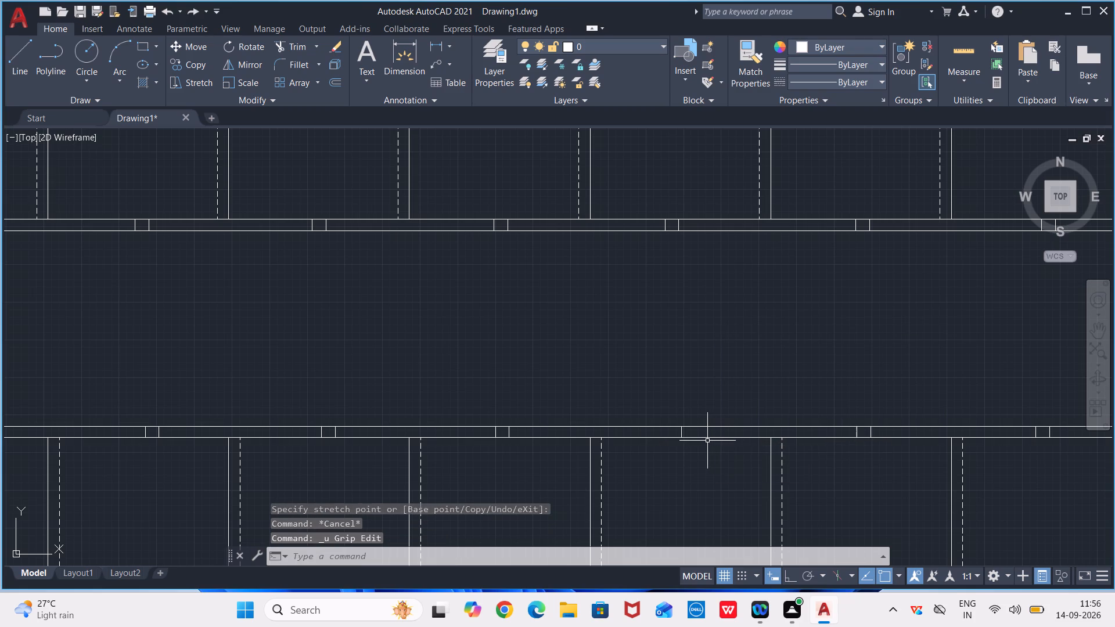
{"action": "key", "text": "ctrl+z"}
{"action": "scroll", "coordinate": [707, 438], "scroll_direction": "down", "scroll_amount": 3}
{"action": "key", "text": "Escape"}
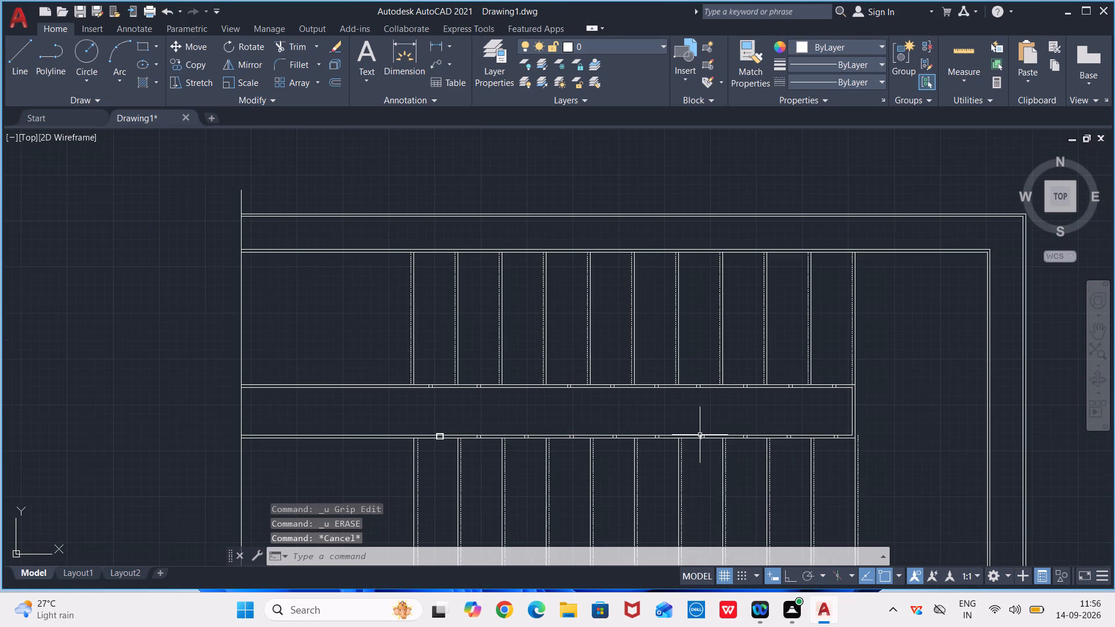
Copy all ten lines of the double-outlined newel on the lower boundary, from its outer bottom-left corner, toward the boundary's landing end.
{"action": "scroll", "coordinate": [697, 434], "scroll_direction": "down", "scroll_amount": 3}
{"action": "middle_click_drag", "start_coordinate": [696, 428], "coordinate": [681, 344]}
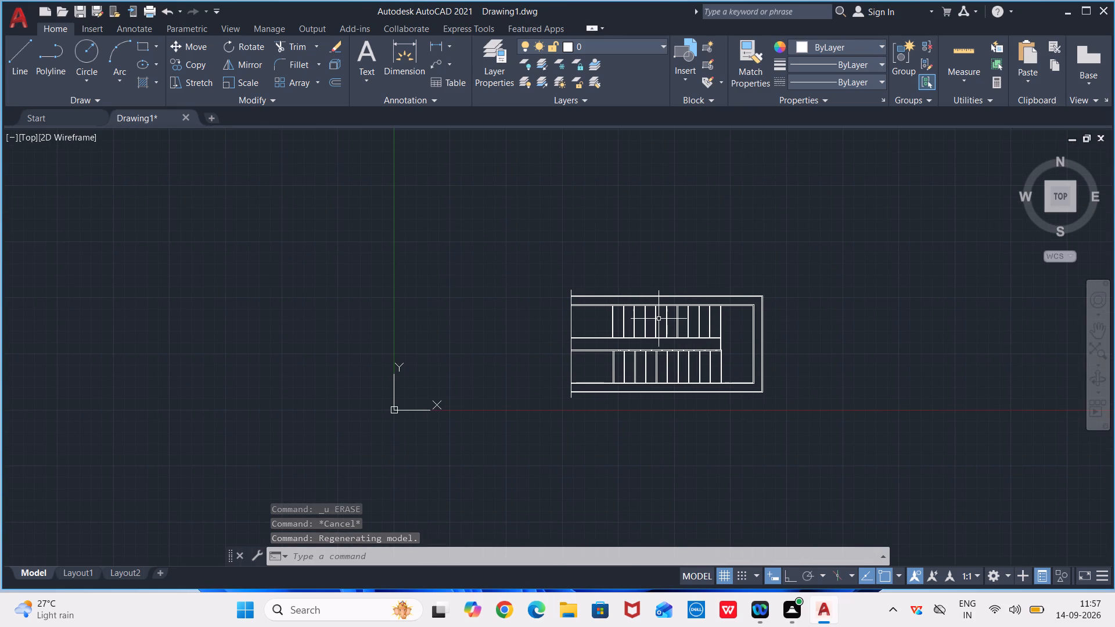
{"action": "scroll", "coordinate": [664, 321], "scroll_direction": "up", "scroll_amount": 1}
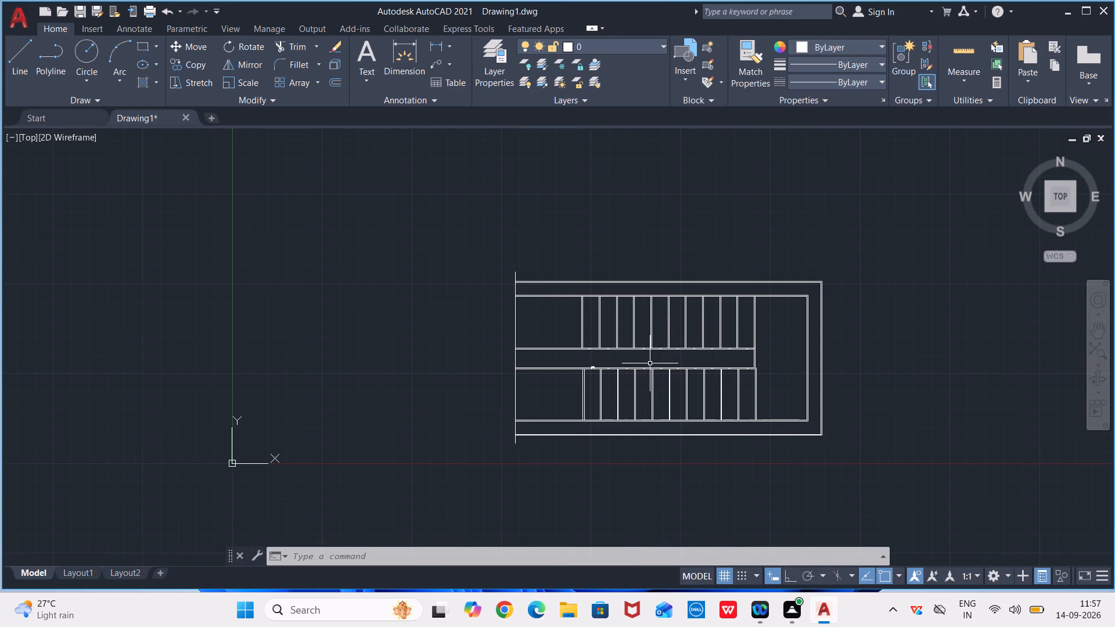
{"action": "middle_click_drag", "start_coordinate": [659, 361], "coordinate": [580, 311]}
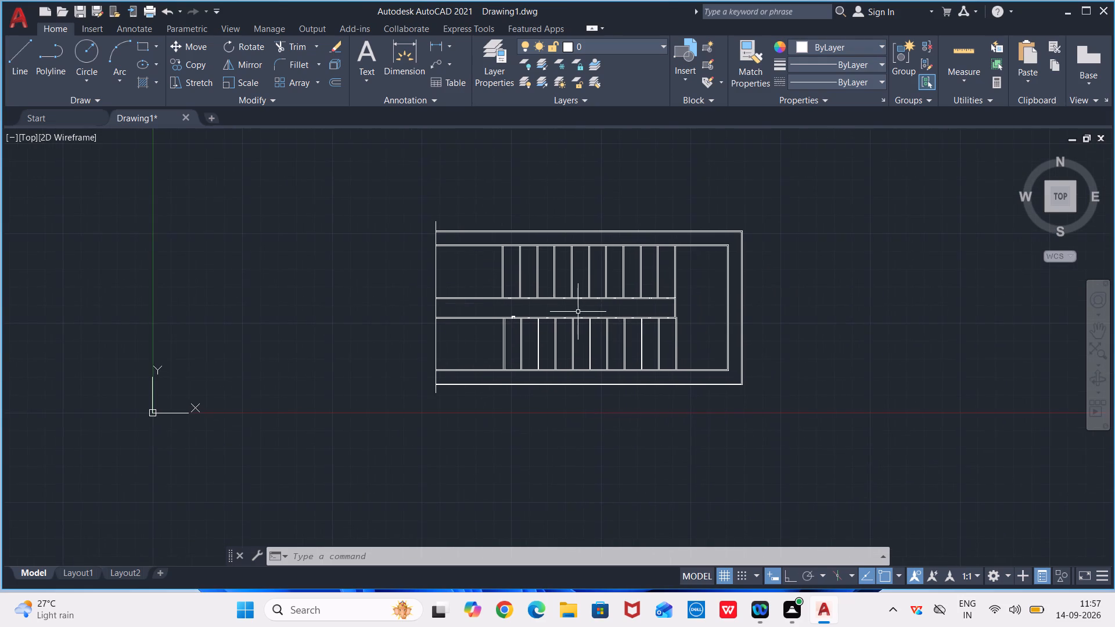
{"action": "scroll", "coordinate": [578, 311], "scroll_direction": "up", "scroll_amount": 1}
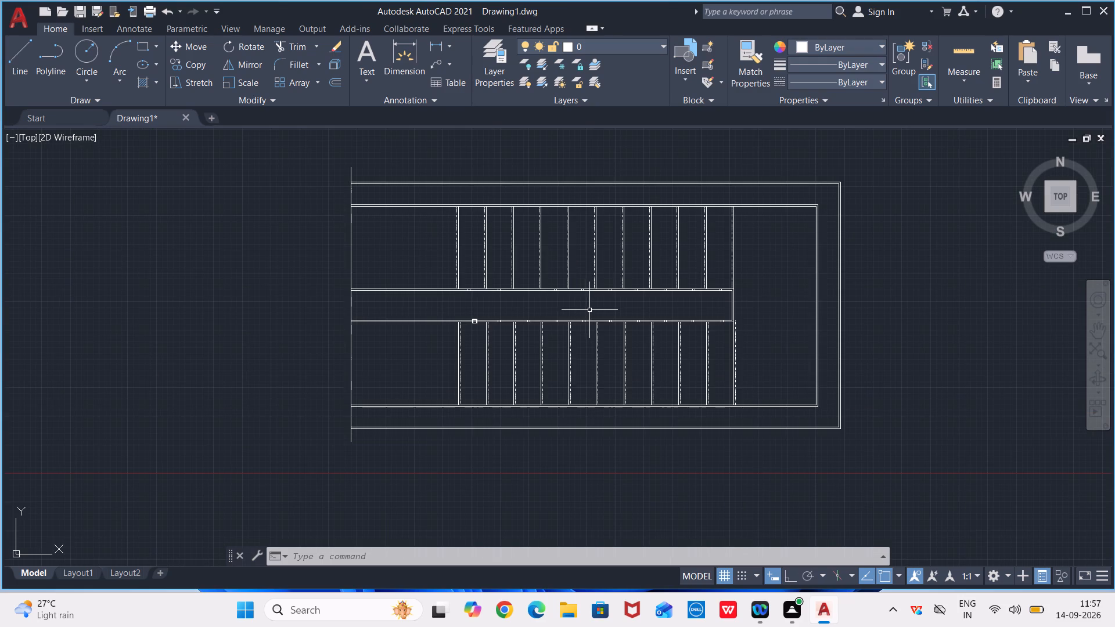
{"action": "scroll", "coordinate": [581, 319], "scroll_direction": "up", "scroll_amount": 1}
{"action": "scroll", "coordinate": [503, 343], "scroll_direction": "up", "scroll_amount": 1}
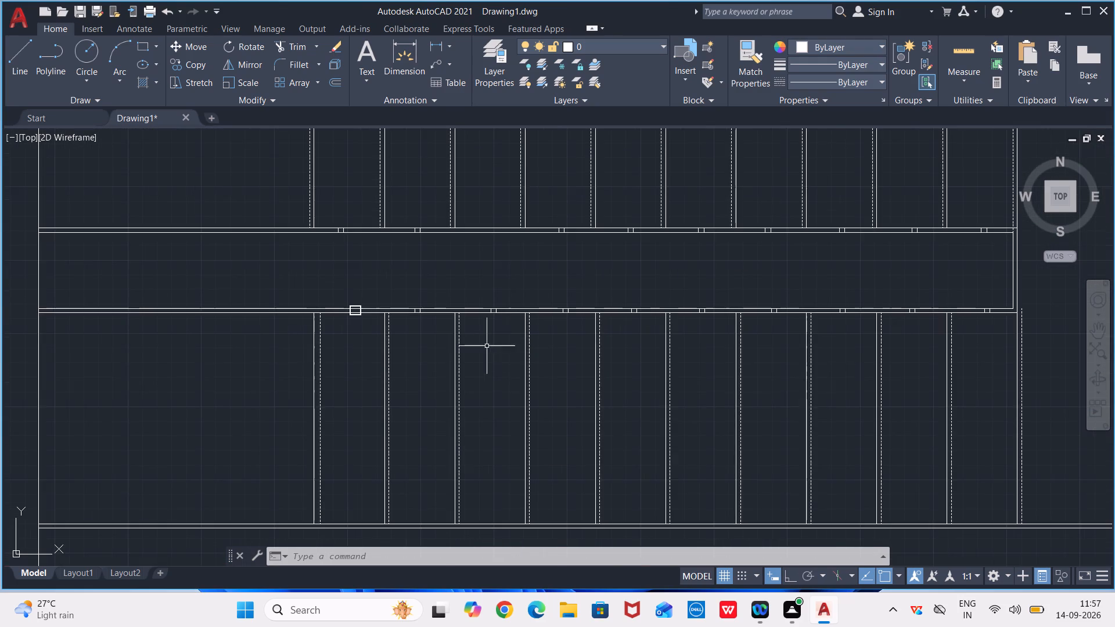
{"action": "scroll", "coordinate": [470, 351], "scroll_direction": "up", "scroll_amount": 2}
{"action": "middle_click_drag", "start_coordinate": [445, 330], "coordinate": [778, 435]}
{"action": "scroll", "coordinate": [506, 367], "scroll_direction": "up", "scroll_amount": 2}
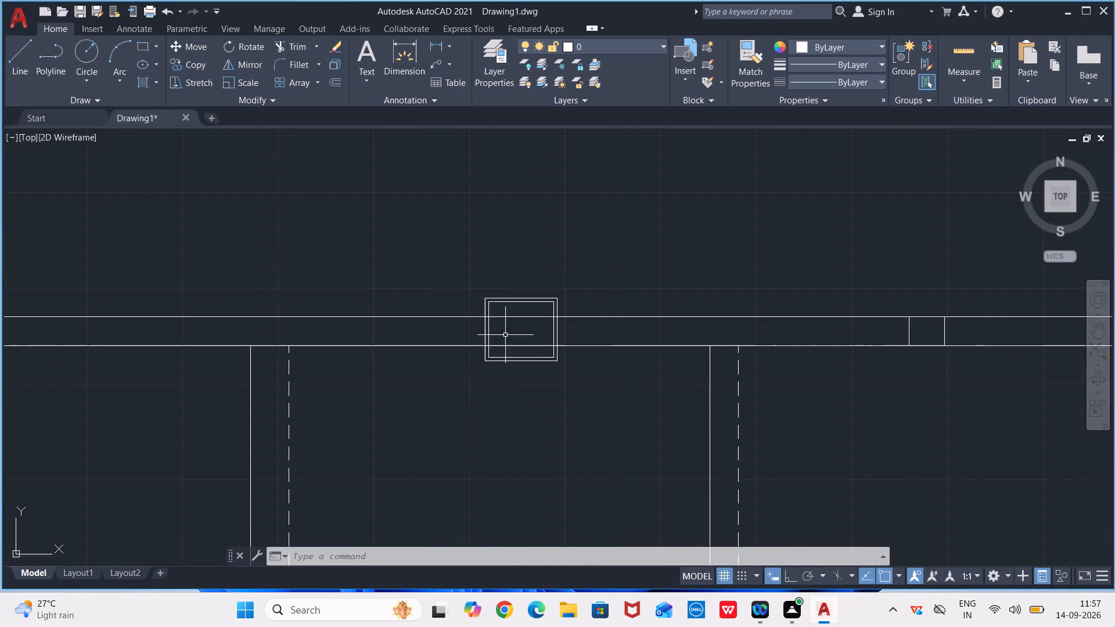
{"action": "left_click", "coordinate": [490, 335]}
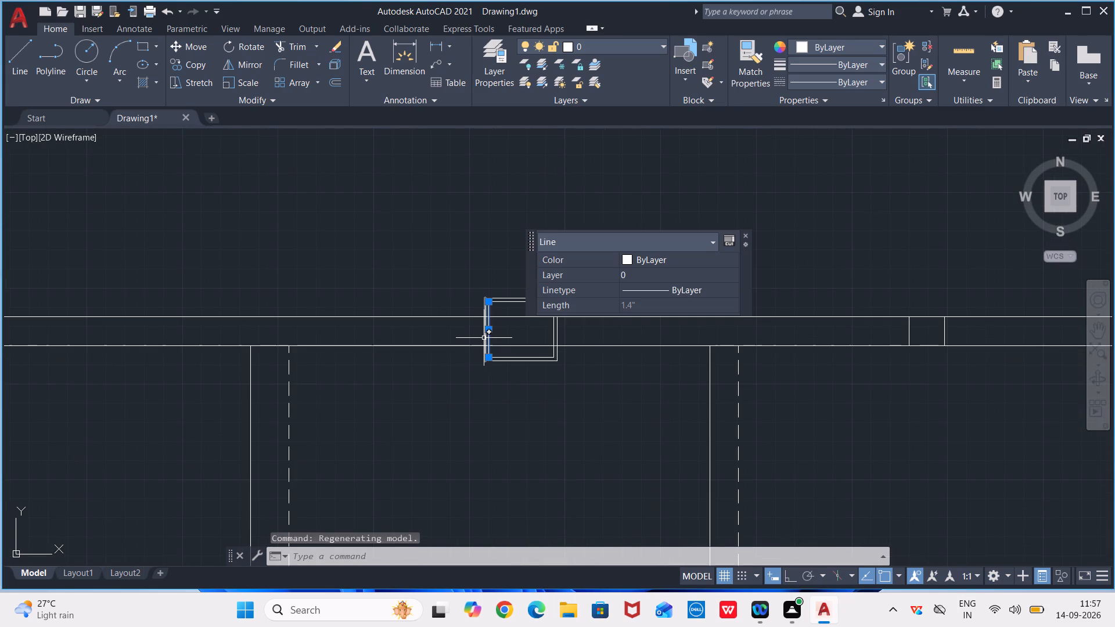
{"action": "left_click", "coordinate": [485, 336]}
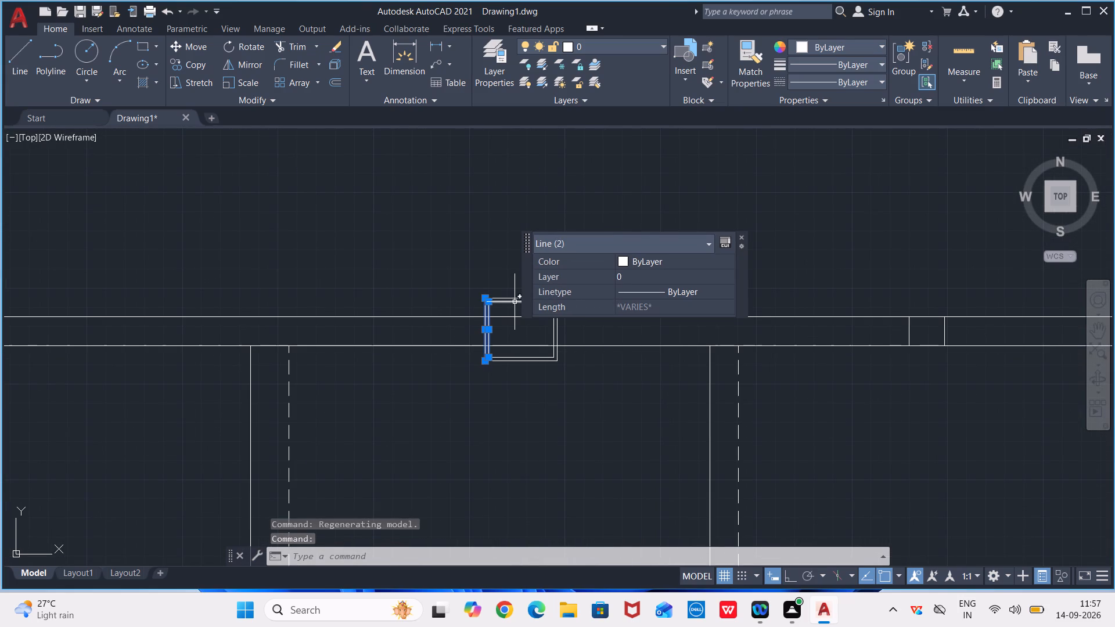
{"action": "left_click", "coordinate": [516, 299]}
{"action": "left_click", "coordinate": [514, 300]}
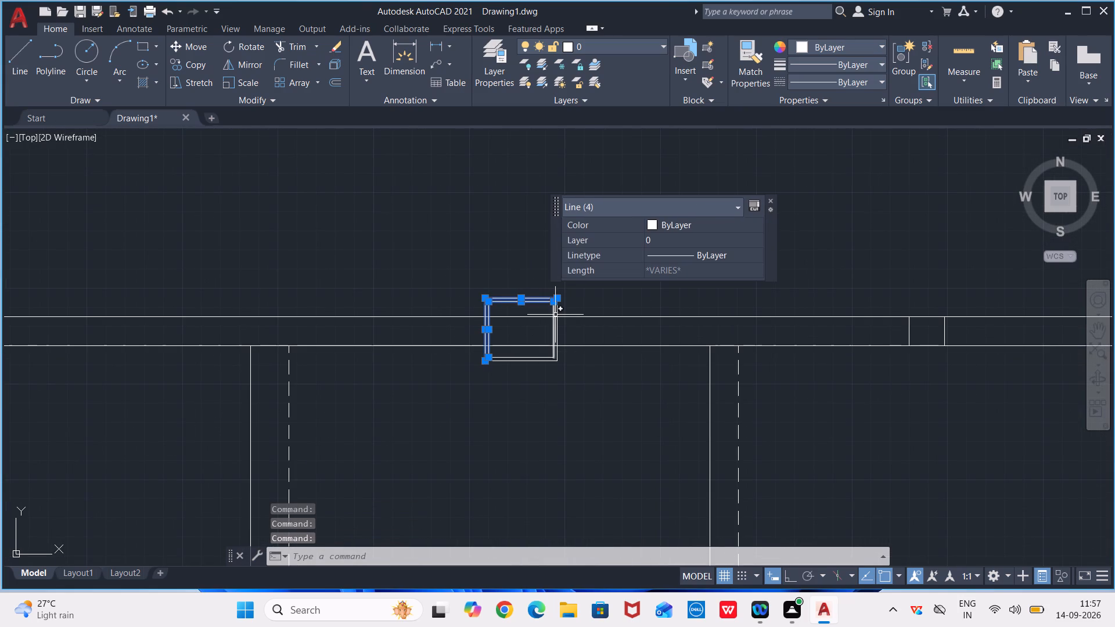
{"action": "left_click", "coordinate": [555, 313]}
{"action": "left_click", "coordinate": [558, 315]}
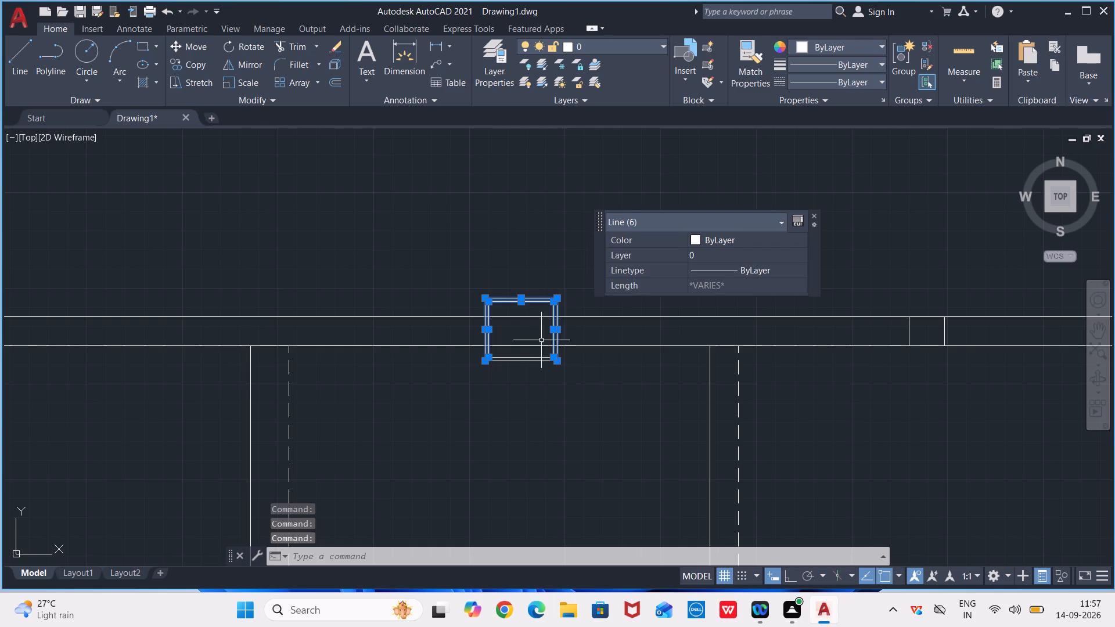
{"action": "left_click", "coordinate": [524, 357]}
{"action": "scroll", "coordinate": [520, 363], "scroll_direction": "up", "scroll_amount": 3}
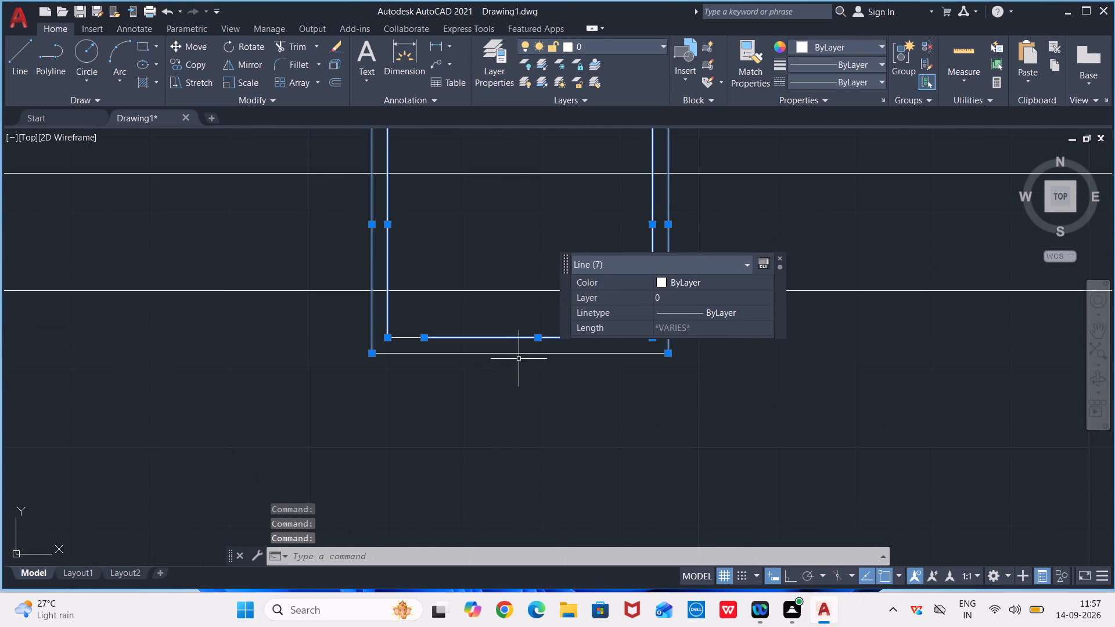
{"action": "left_click", "coordinate": [519, 354]}
{"action": "scroll", "coordinate": [430, 340], "scroll_direction": "up", "scroll_amount": 2}
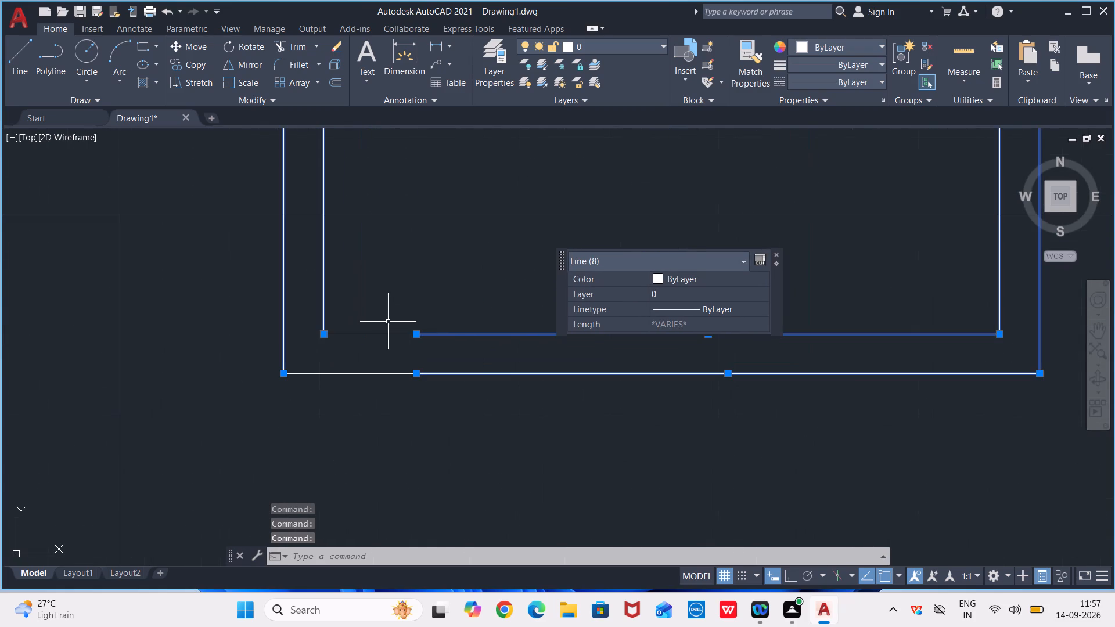
{"action": "left_click", "coordinate": [376, 334]}
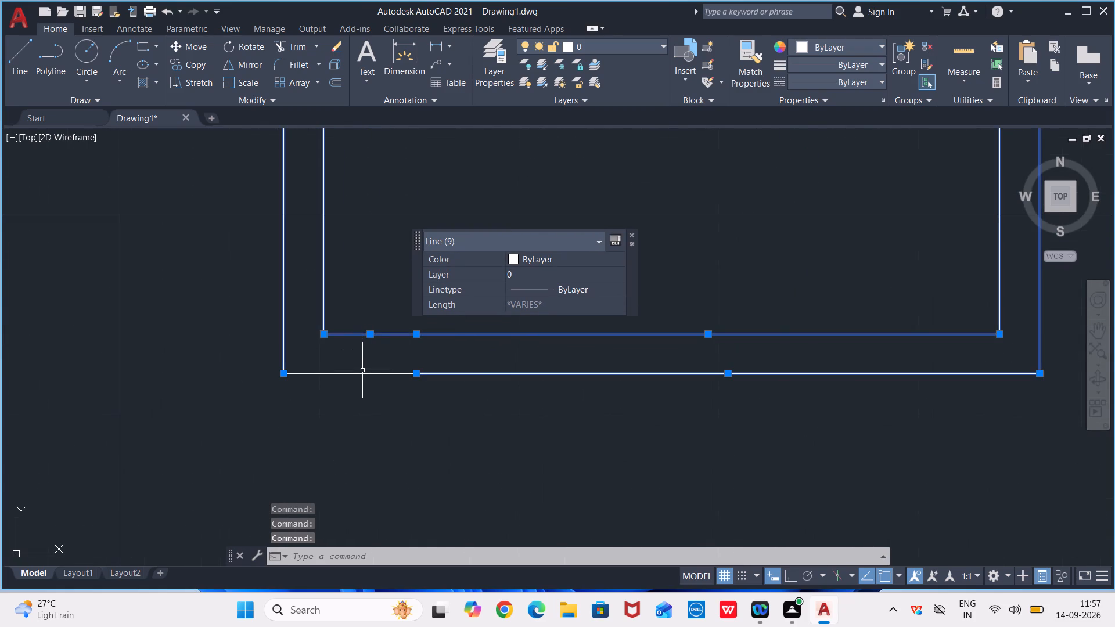
{"action": "left_click", "coordinate": [368, 374]}
{"action": "key", "text": "c"}
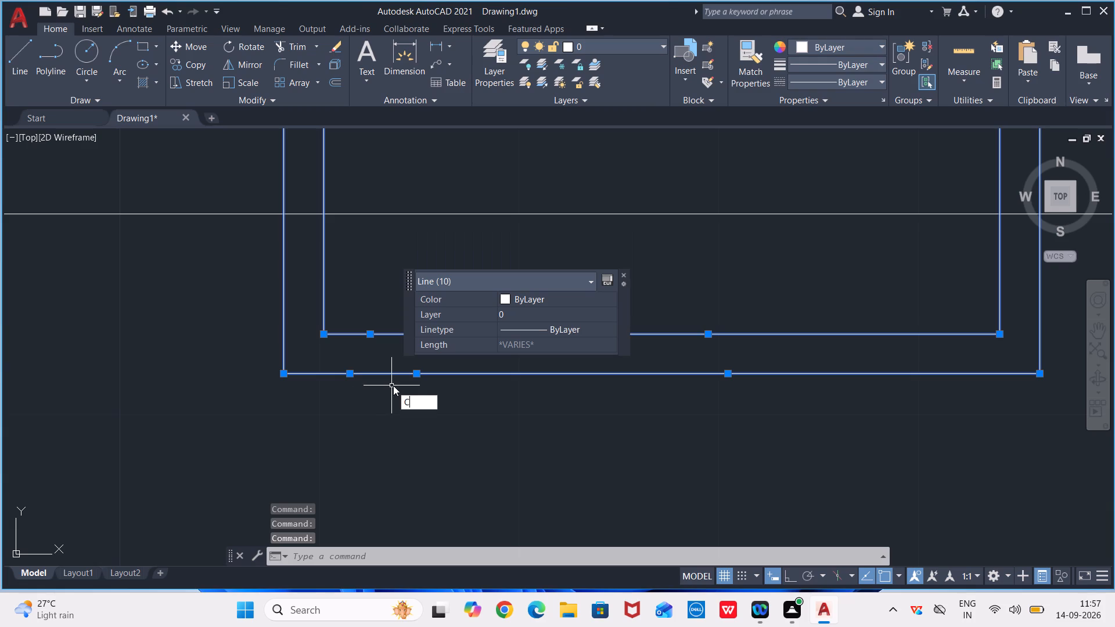
{"action": "key", "text": "o"}
{"action": "key", "text": "Return"}
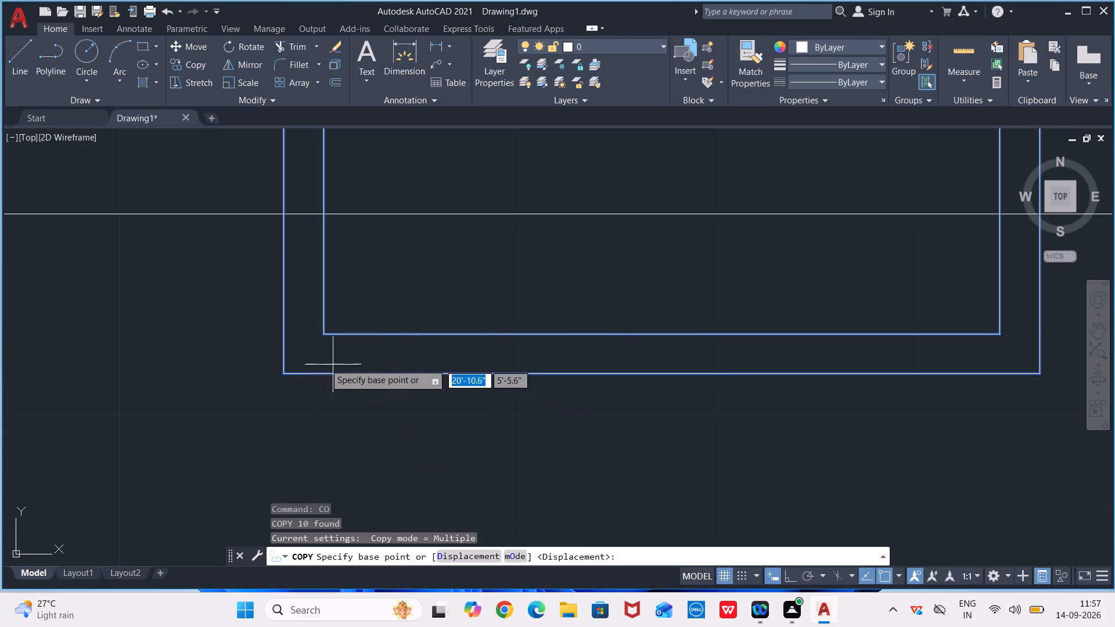
{"action": "left_click_drag", "start_coordinate": [282, 374], "coordinate": [293, 380]}
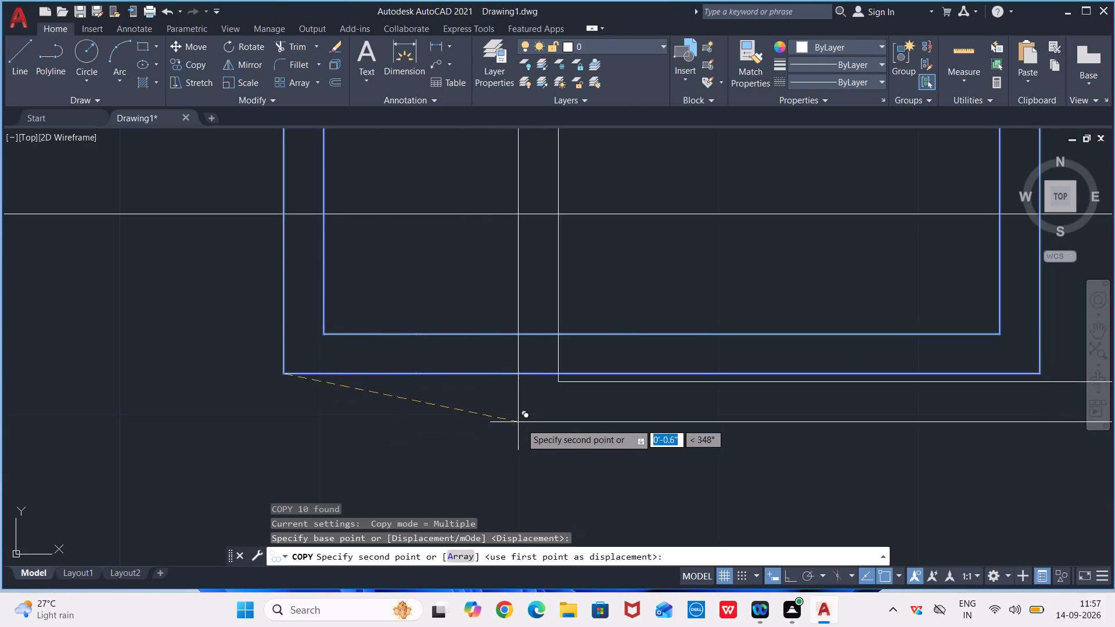
{"action": "scroll", "coordinate": [544, 436], "scroll_direction": "down", "scroll_amount": 4}
{"action": "scroll", "coordinate": [790, 397], "scroll_direction": "down", "scroll_amount": 2}
{"action": "middle_click_drag", "start_coordinate": [904, 426], "coordinate": [905, 426]}
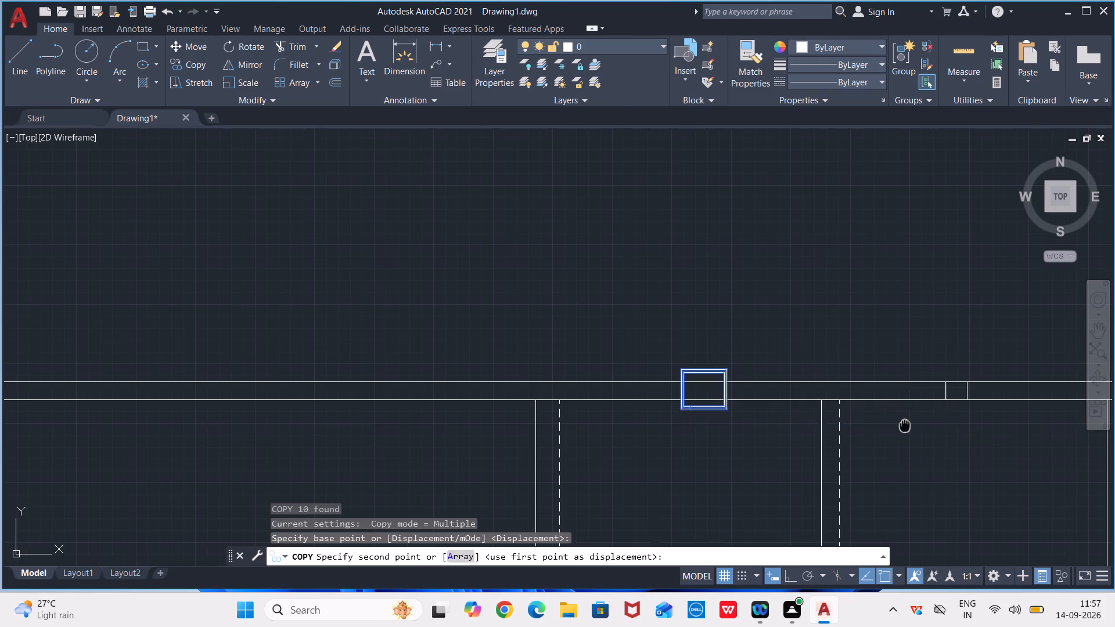
{"action": "middle_click_drag", "start_coordinate": [905, 426], "coordinate": [624, 398]}
{"action": "middle_click_drag", "start_coordinate": [1085, 401], "coordinate": [826, 401]}
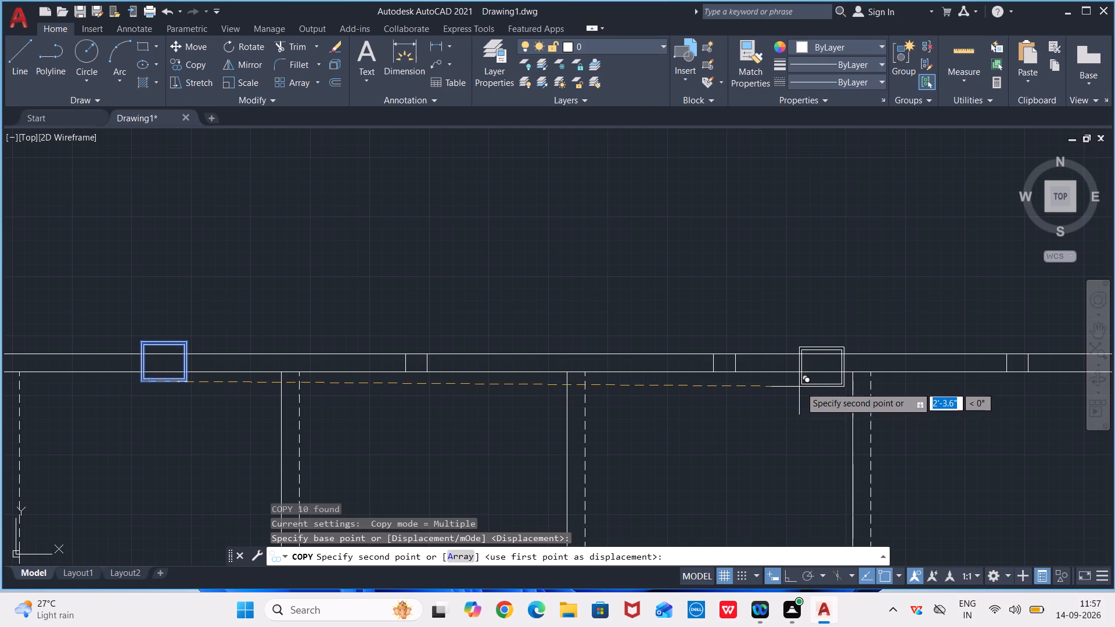
{"action": "scroll", "coordinate": [854, 374], "scroll_direction": "up", "scroll_amount": 2}
{"action": "middle_click_drag", "start_coordinate": [927, 393], "coordinate": [369, 393]}
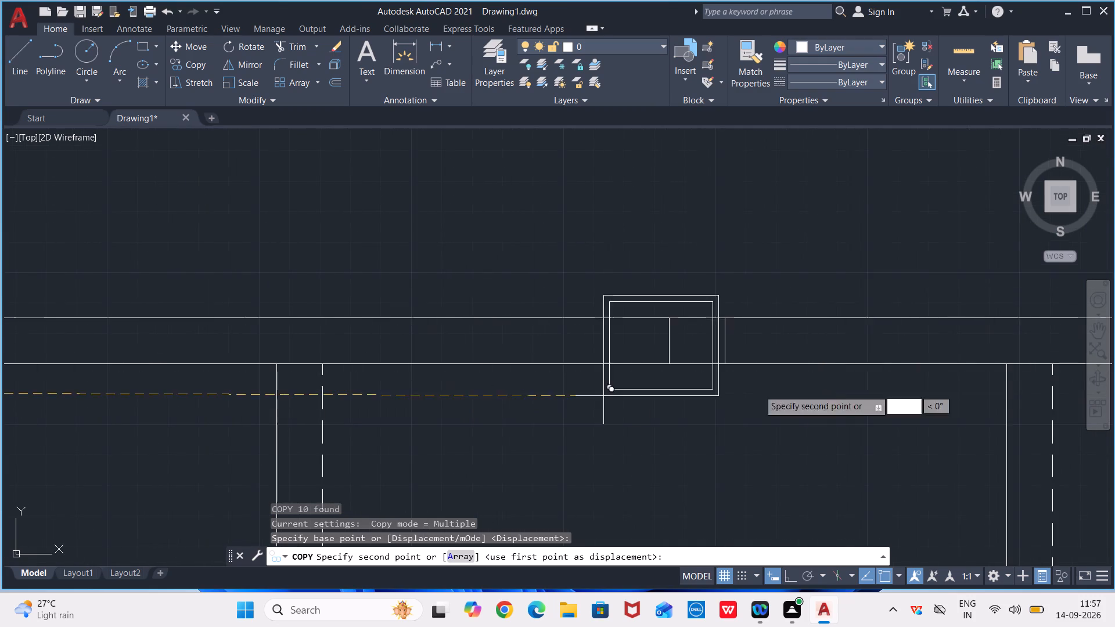
{"action": "scroll", "coordinate": [840, 373], "scroll_direction": "down", "scroll_amount": 6}
{"action": "middle_click_drag", "start_coordinate": [965, 380], "coordinate": [249, 253]}
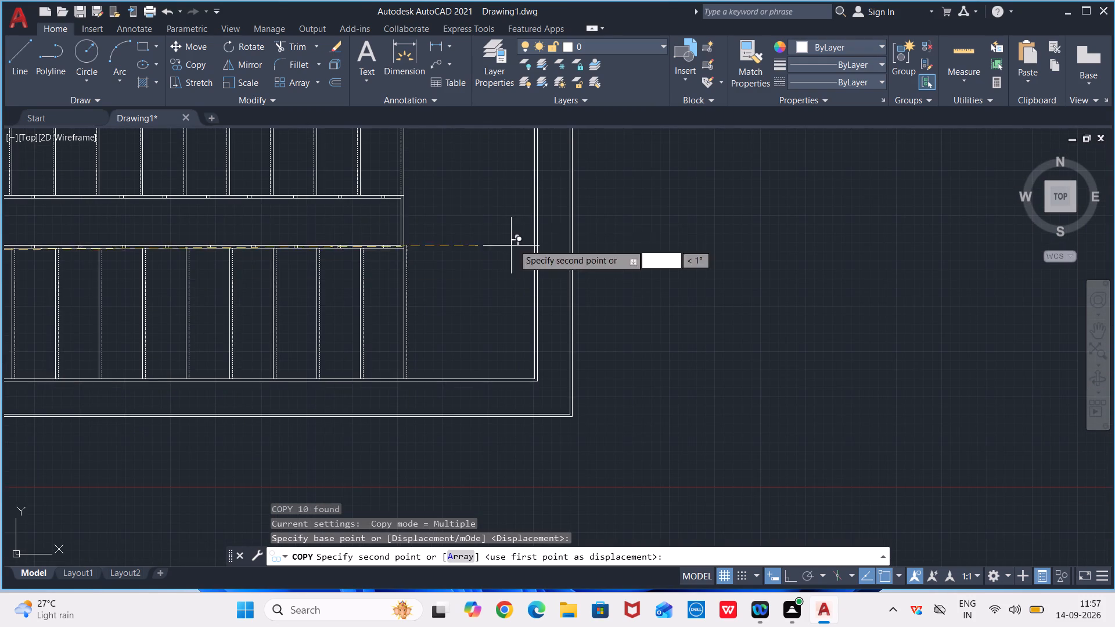
{"action": "scroll", "coordinate": [422, 252], "scroll_direction": "up", "scroll_amount": 3}
{"action": "scroll", "coordinate": [373, 227], "scroll_direction": "up", "scroll_amount": 3}
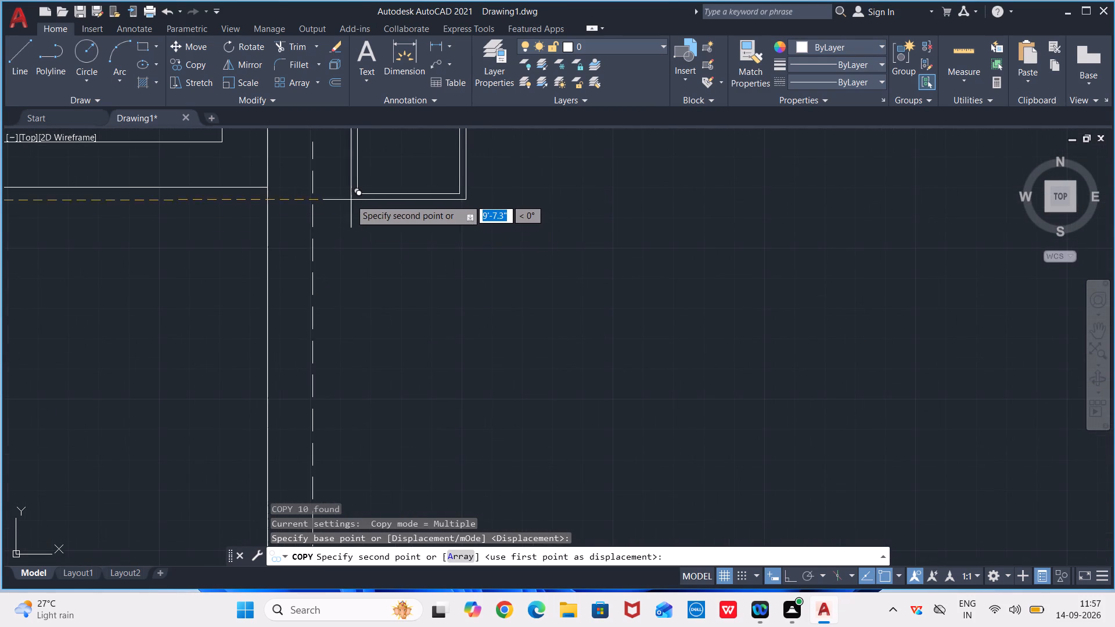
{"action": "scroll", "coordinate": [347, 205], "scroll_direction": "down", "scroll_amount": 1}
{"action": "middle_click_drag", "start_coordinate": [348, 207], "coordinate": [415, 326]}
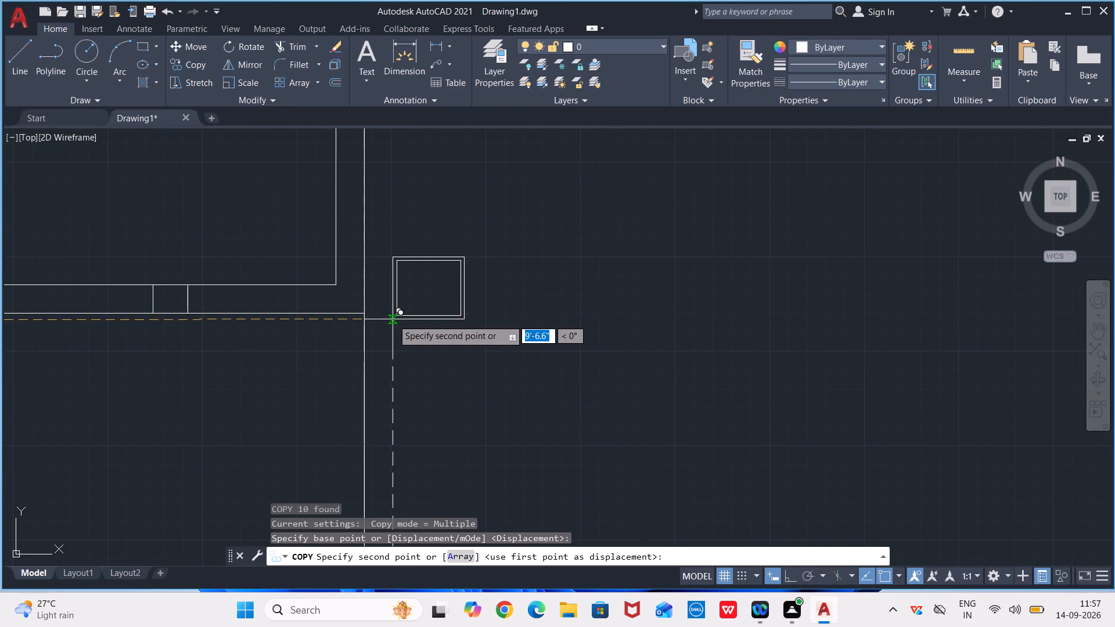
Place a newel copy just past the landing end of the lower boundary, about 9'-6" from the original.
{"action": "scroll", "coordinate": [393, 319], "scroll_direction": "up", "scroll_amount": 1}
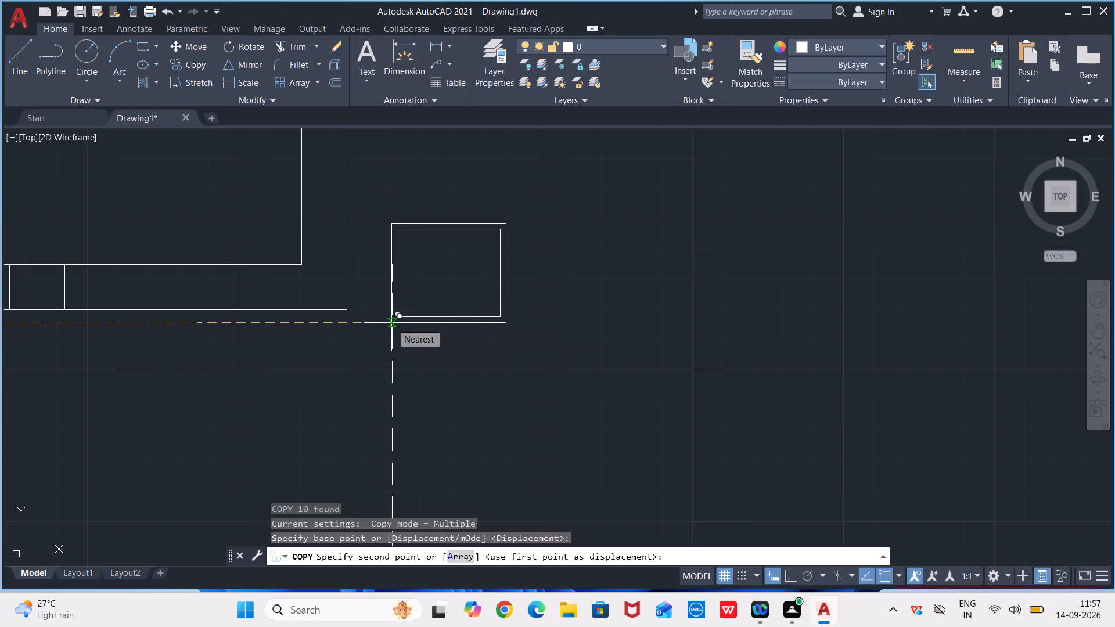
{"action": "left_click", "coordinate": [393, 323]}
Place another newel copy over the upper double boundary near the first step, about 1'-6" diagonally from the original, and end copying.
{"action": "scroll", "coordinate": [364, 280], "scroll_direction": "down", "scroll_amount": 3}
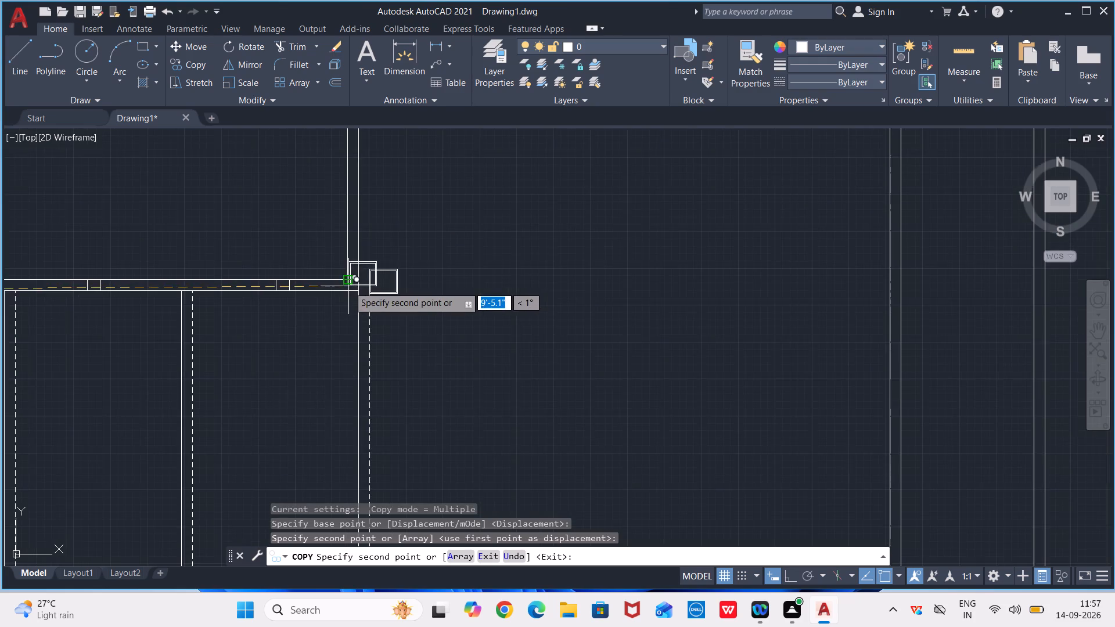
{"action": "scroll", "coordinate": [351, 286], "scroll_direction": "down", "scroll_amount": 1}
{"action": "middle_click_drag", "start_coordinate": [351, 286], "coordinate": [740, 432]}
{"action": "scroll", "coordinate": [422, 347], "scroll_direction": "down", "scroll_amount": 2}
{"action": "scroll", "coordinate": [366, 340], "scroll_direction": "down", "scroll_amount": 1}
{"action": "middle_click_drag", "start_coordinate": [368, 341], "coordinate": [654, 412]}
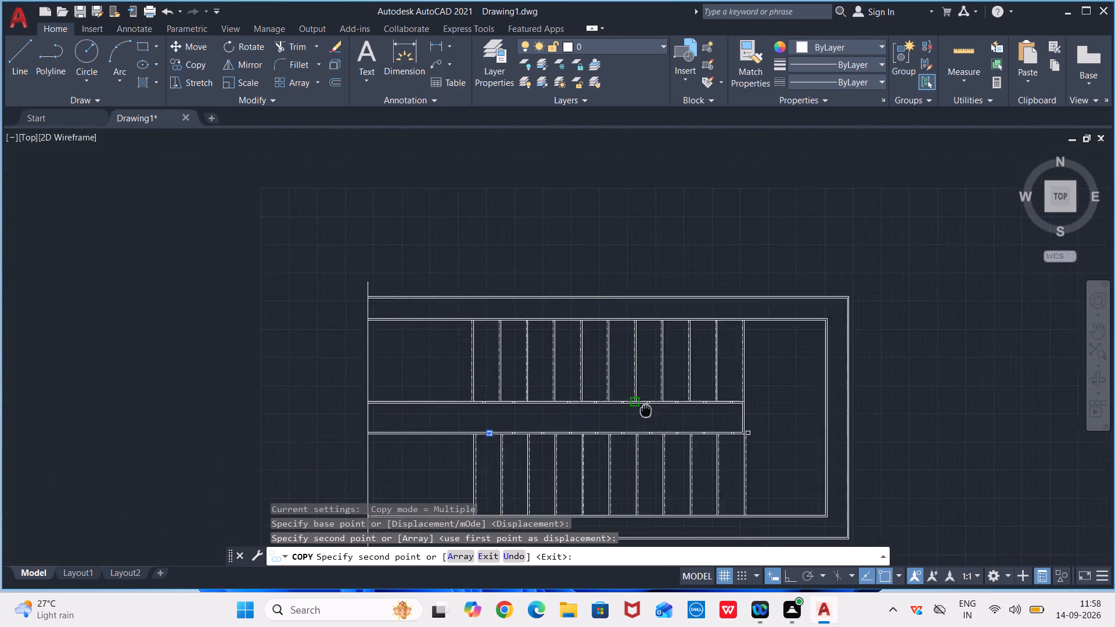
{"action": "middle_click_drag", "start_coordinate": [654, 412], "coordinate": [704, 423]}
{"action": "scroll", "coordinate": [502, 392], "scroll_direction": "up", "scroll_amount": 3}
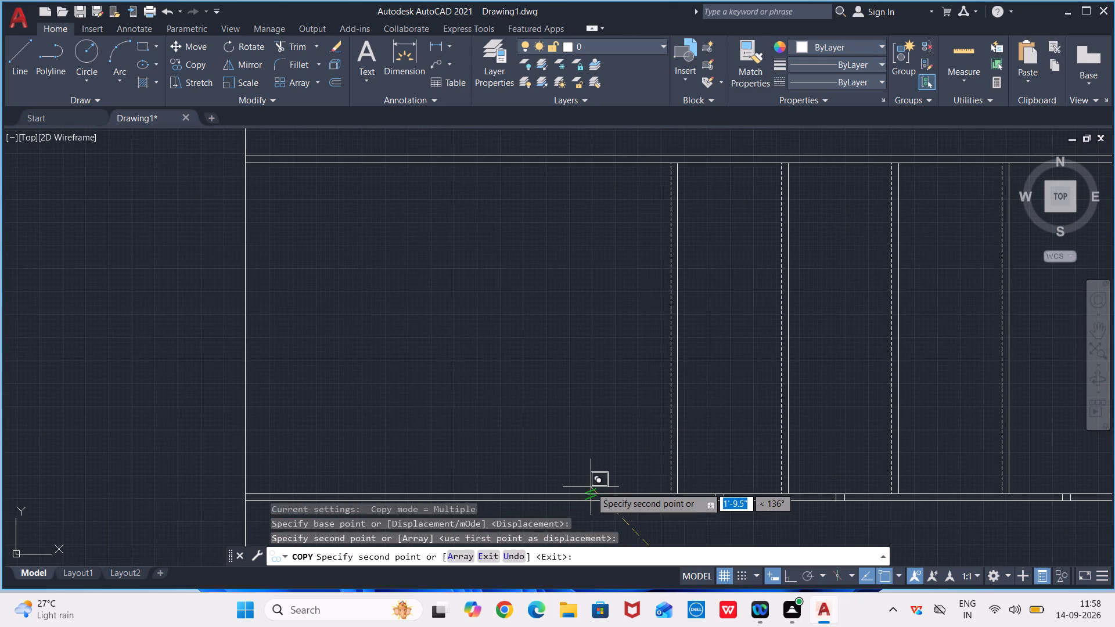
{"action": "scroll", "coordinate": [579, 490], "scroll_direction": "up", "scroll_amount": 1}
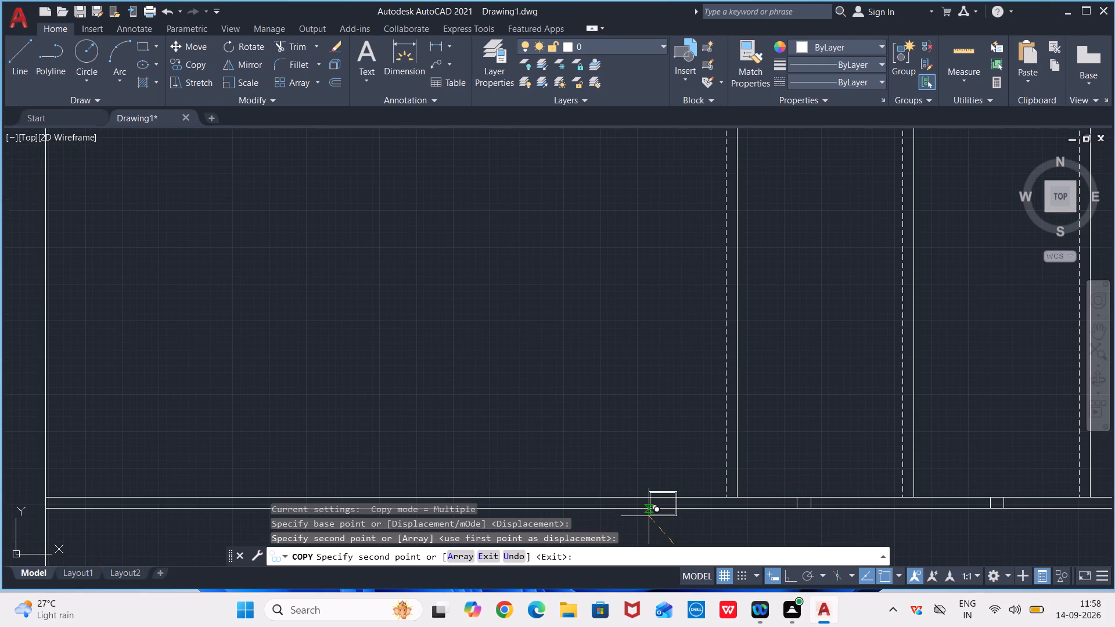
{"action": "scroll", "coordinate": [648, 507], "scroll_direction": "up", "scroll_amount": 2}
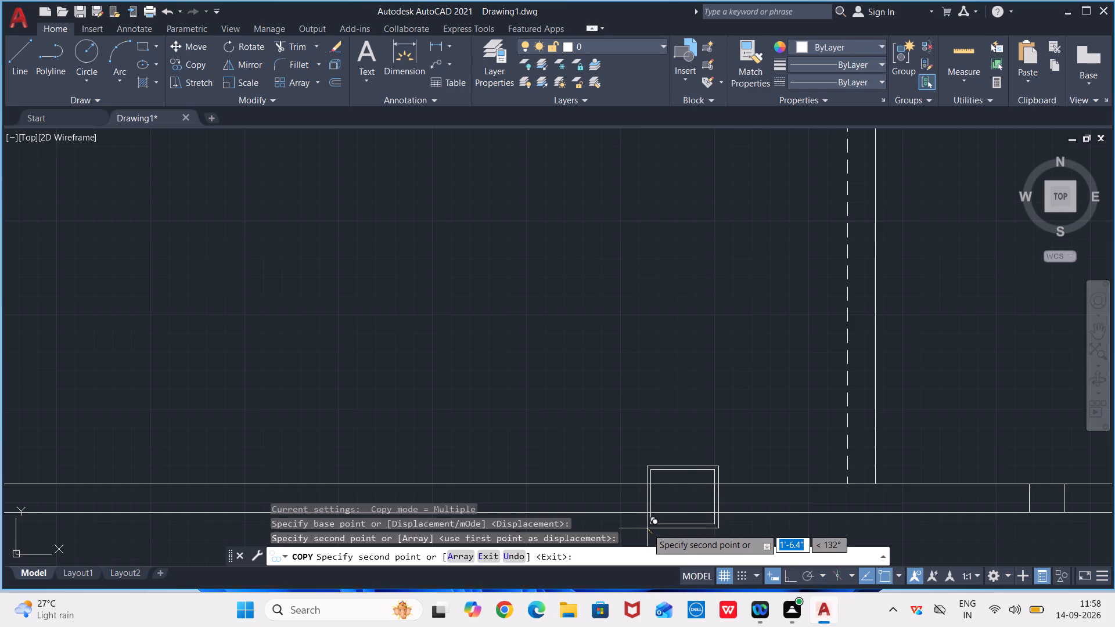
{"action": "left_click", "coordinate": [647, 528]}
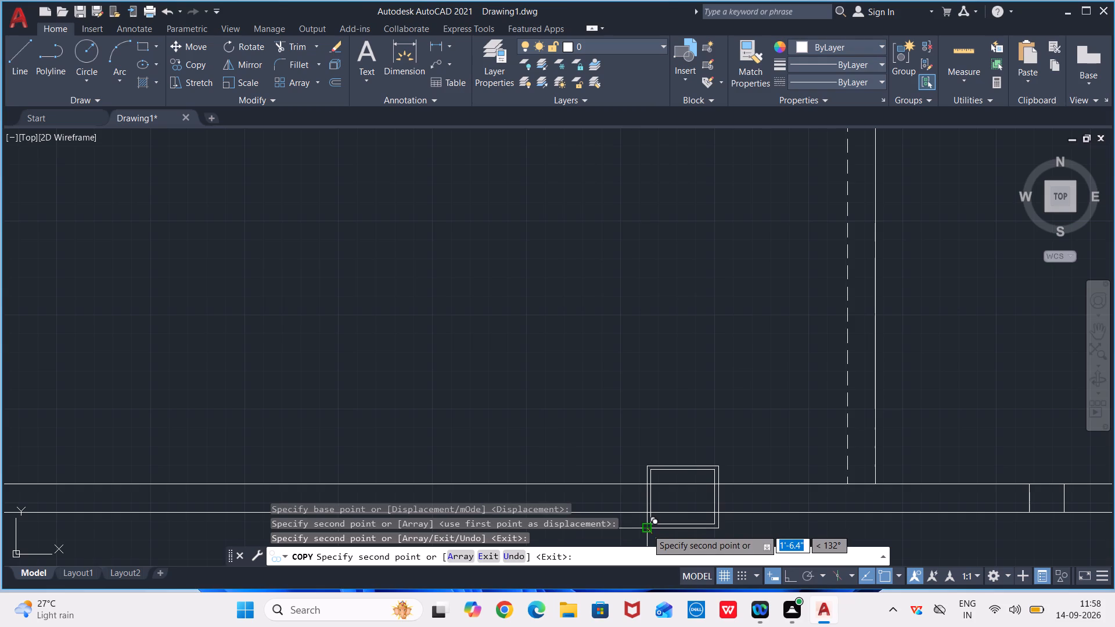
{"action": "key", "text": "Escape"}
With Ortho on, draw a horizontal walk line about 11'-11" long from the midpoint of the upper flight's first step edge onto the landing.
{"action": "scroll", "coordinate": [687, 524], "scroll_direction": "down", "scroll_amount": 4}
{"action": "scroll", "coordinate": [832, 496], "scroll_direction": "down", "scroll_amount": 2}
{"action": "middle_click_drag", "start_coordinate": [840, 491], "coordinate": [769, 358]}
{"action": "scroll", "coordinate": [713, 366], "scroll_direction": "up", "scroll_amount": 1}
{"action": "middle_click_drag", "start_coordinate": [733, 351], "coordinate": [680, 345]}
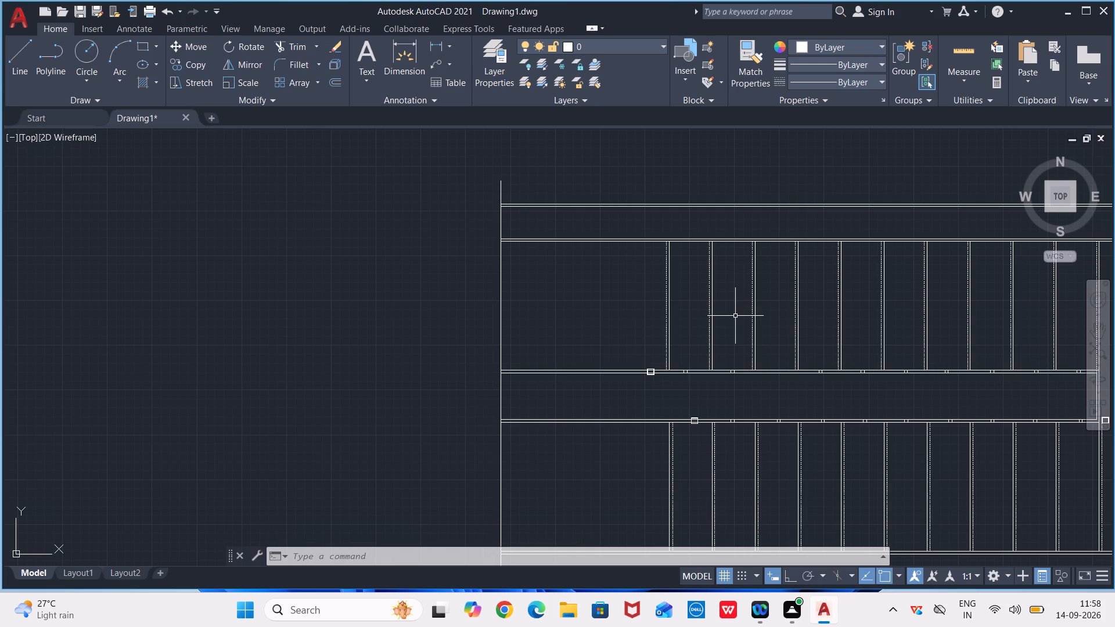
{"action": "middle_click_drag", "start_coordinate": [735, 313], "coordinate": [577, 219]}
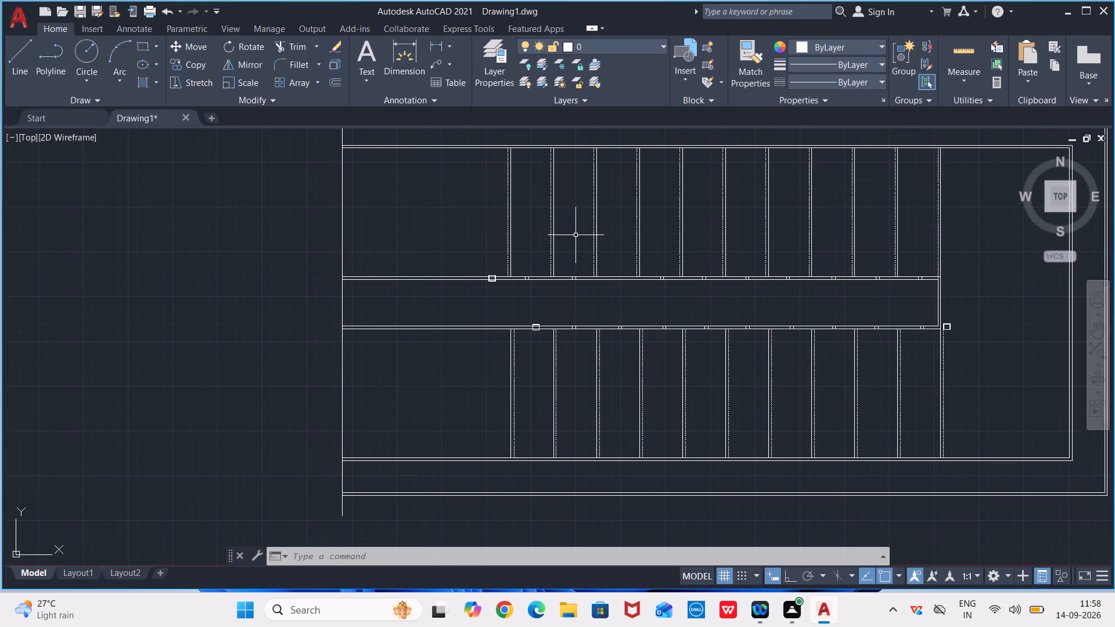
{"action": "scroll", "coordinate": [577, 242], "scroll_direction": "down", "scroll_amount": 1}
{"action": "middle_click_drag", "start_coordinate": [560, 248], "coordinate": [528, 266]}
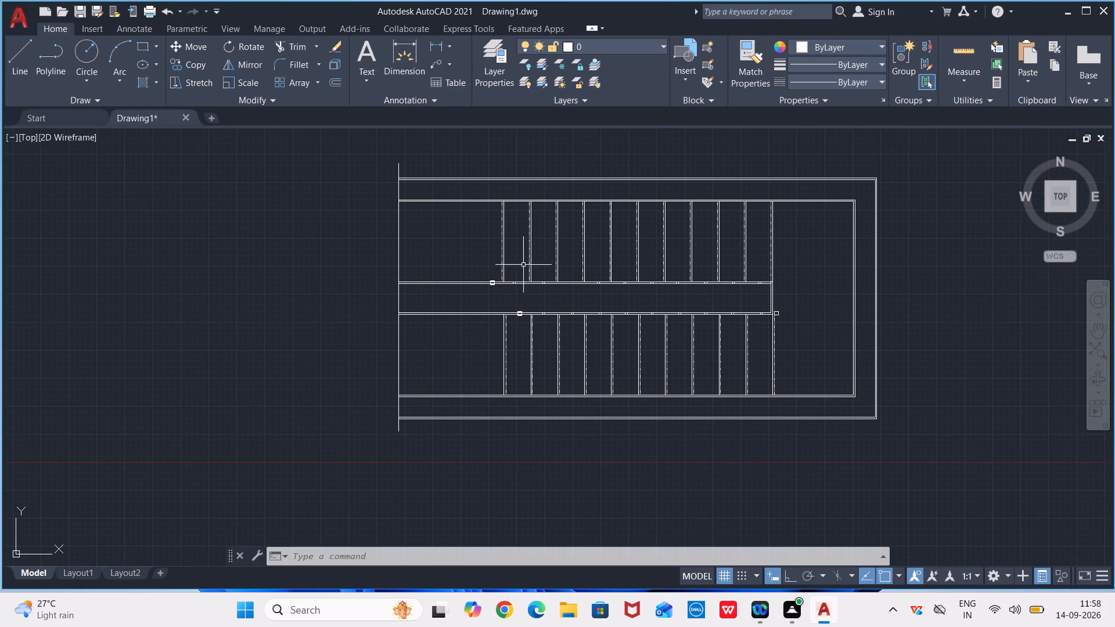
{"action": "scroll", "coordinate": [526, 252], "scroll_direction": "up", "scroll_amount": 1}
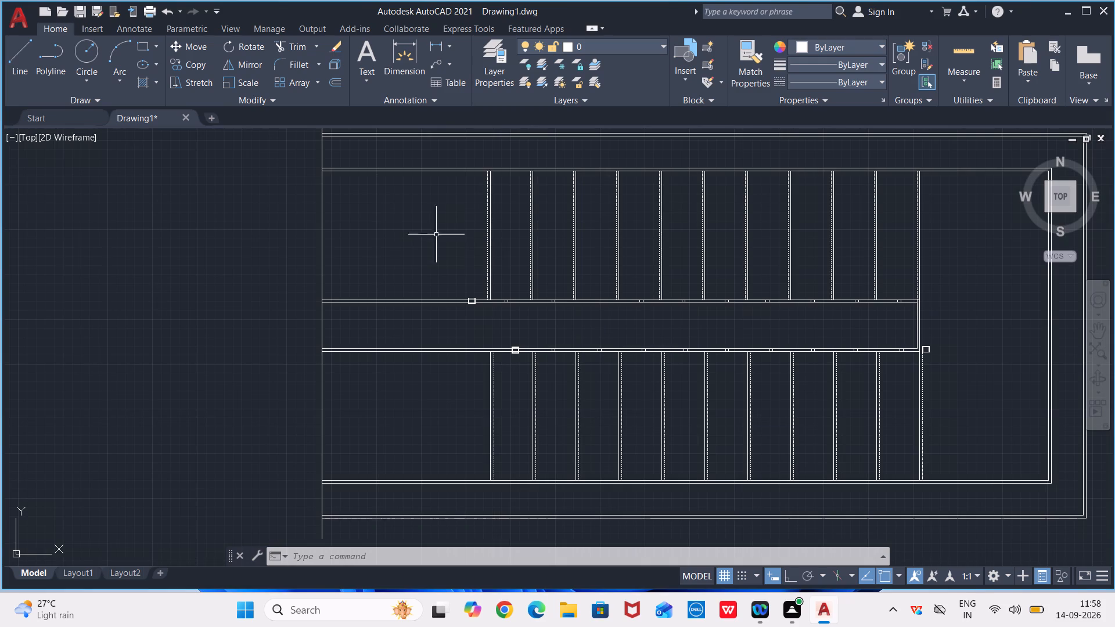
{"action": "middle_click_drag", "start_coordinate": [444, 229], "coordinate": [439, 255]}
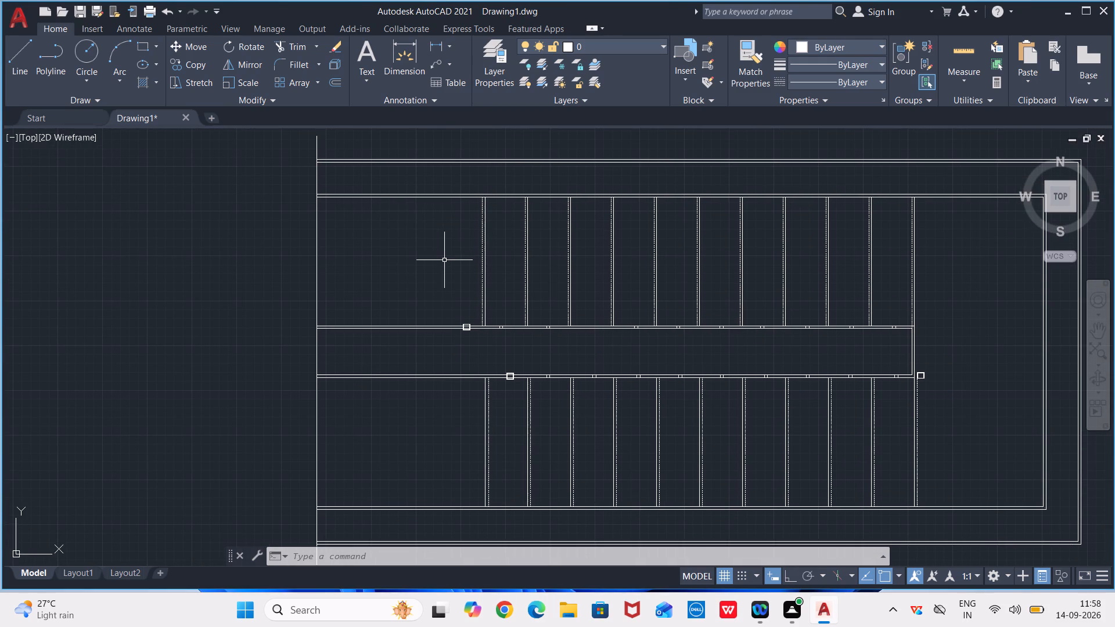
{"action": "key", "text": "l"}
{"action": "key", "text": "Return"}
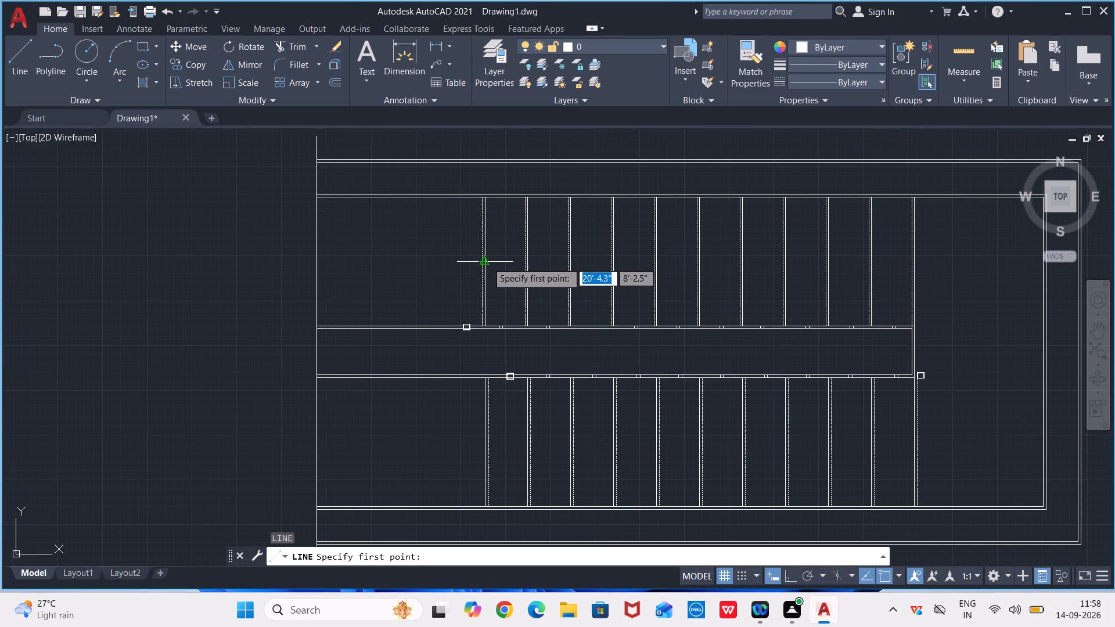
{"action": "left_click", "coordinate": [484, 262]}
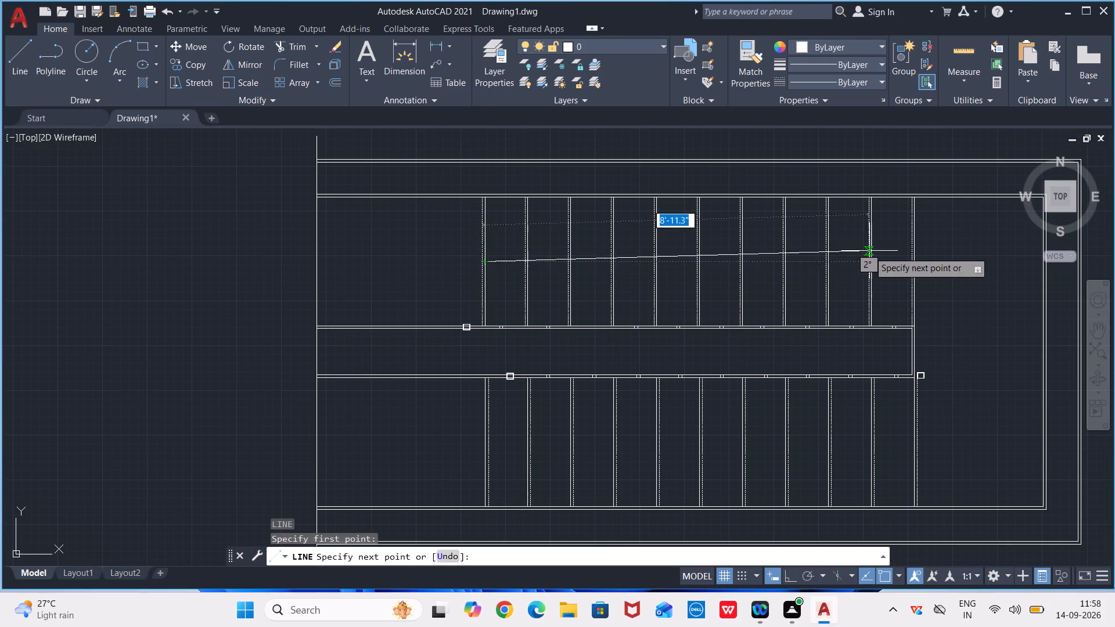
{"action": "scroll", "coordinate": [851, 261], "scroll_direction": "up", "scroll_amount": 3}
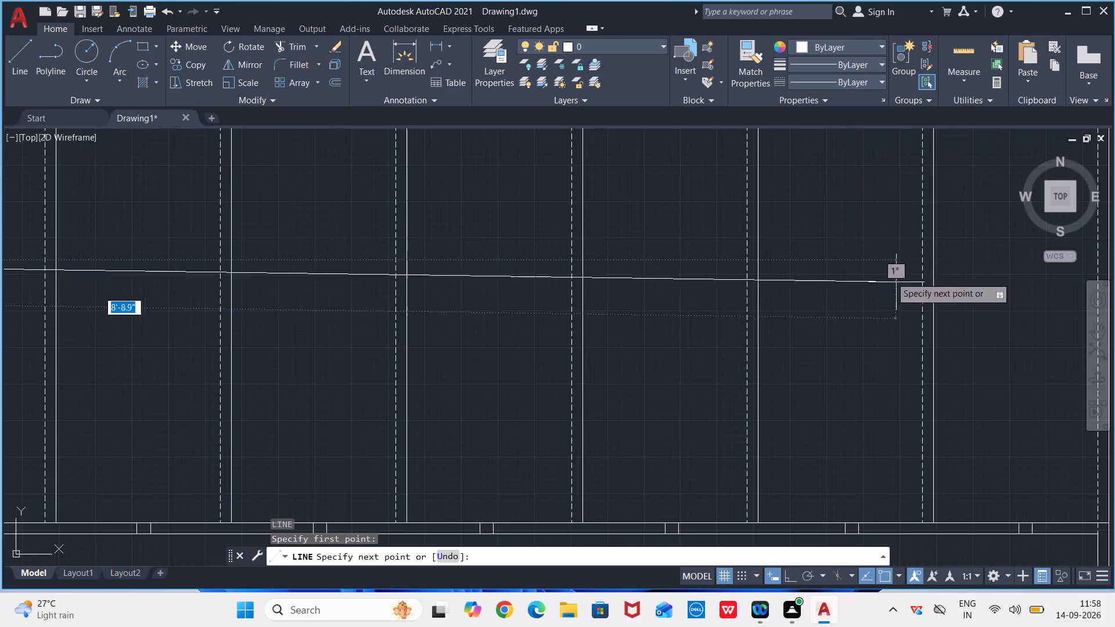
{"action": "left_click", "coordinate": [790, 576]}
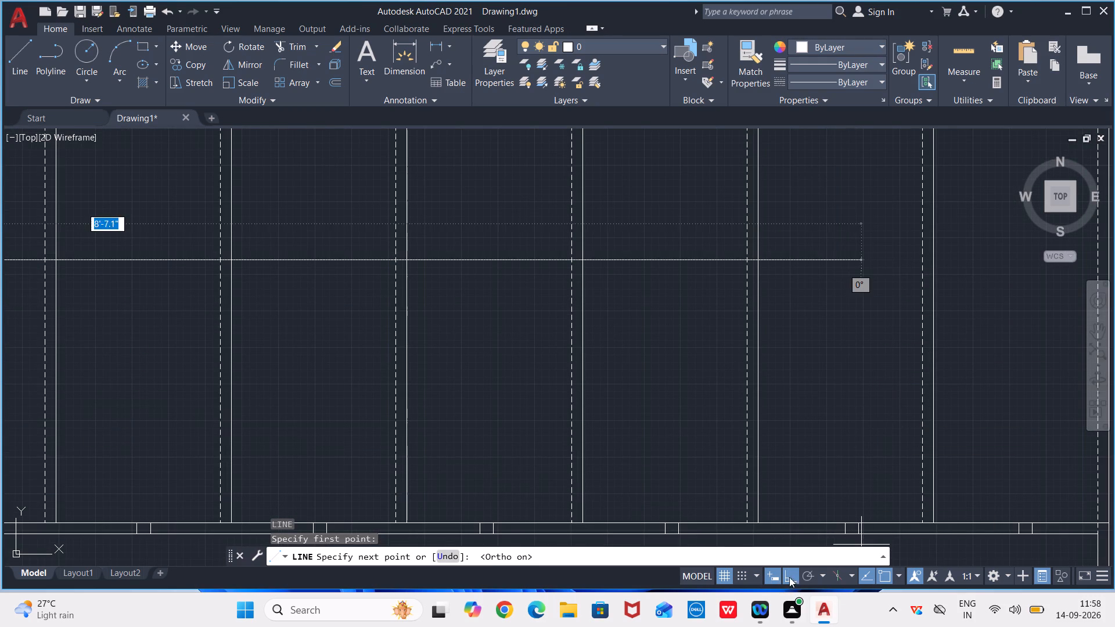
{"action": "scroll", "coordinate": [802, 470], "scroll_direction": "down", "scroll_amount": 3}
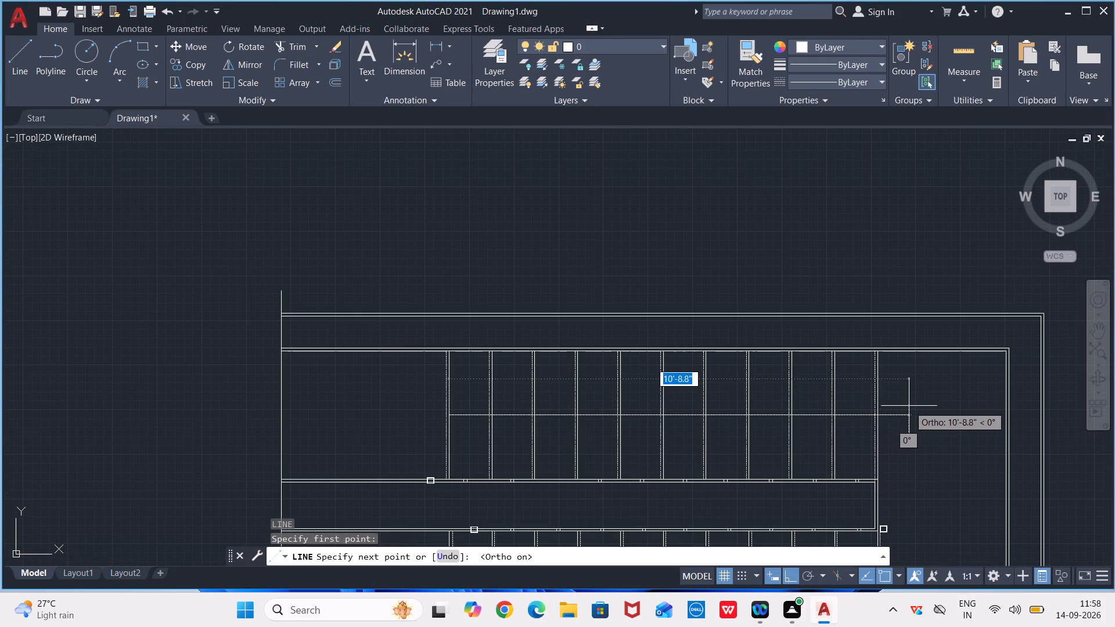
{"action": "left_click", "coordinate": [958, 417]}
Continue the walk line about 4'-2" down across the landing and about 13'-4" back along the lower flight, past its first step.
{"action": "scroll", "coordinate": [929, 490], "scroll_direction": "down", "scroll_amount": 2}
{"action": "middle_click_drag", "start_coordinate": [924, 488], "coordinate": [931, 465]}
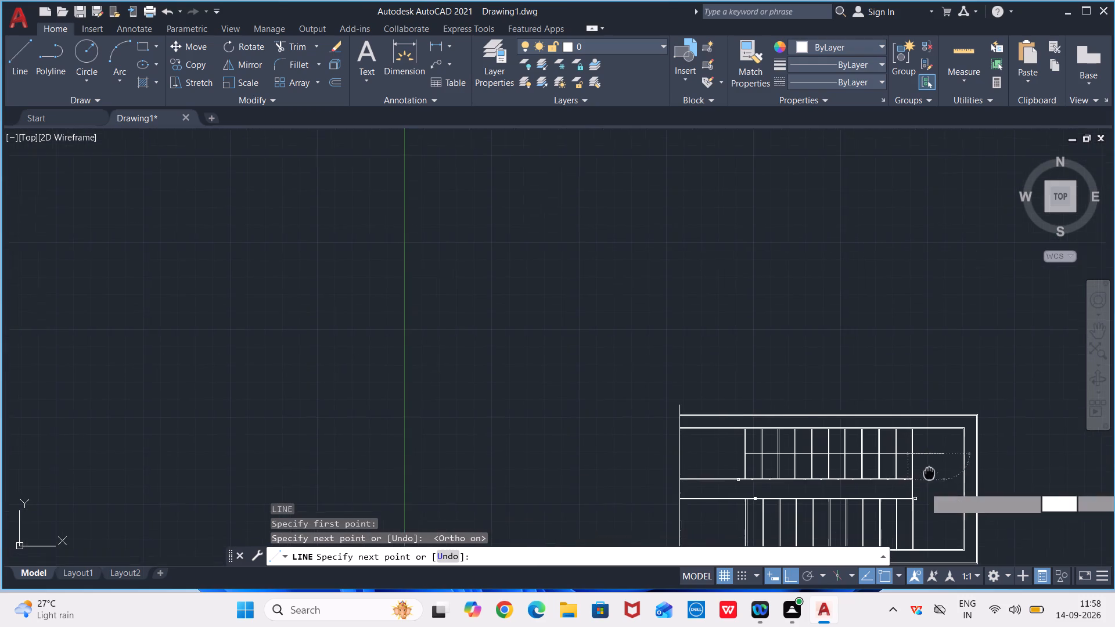
{"action": "middle_click_drag", "start_coordinate": [931, 465], "coordinate": [940, 398]}
{"action": "scroll", "coordinate": [938, 441], "scroll_direction": "up", "scroll_amount": 1}
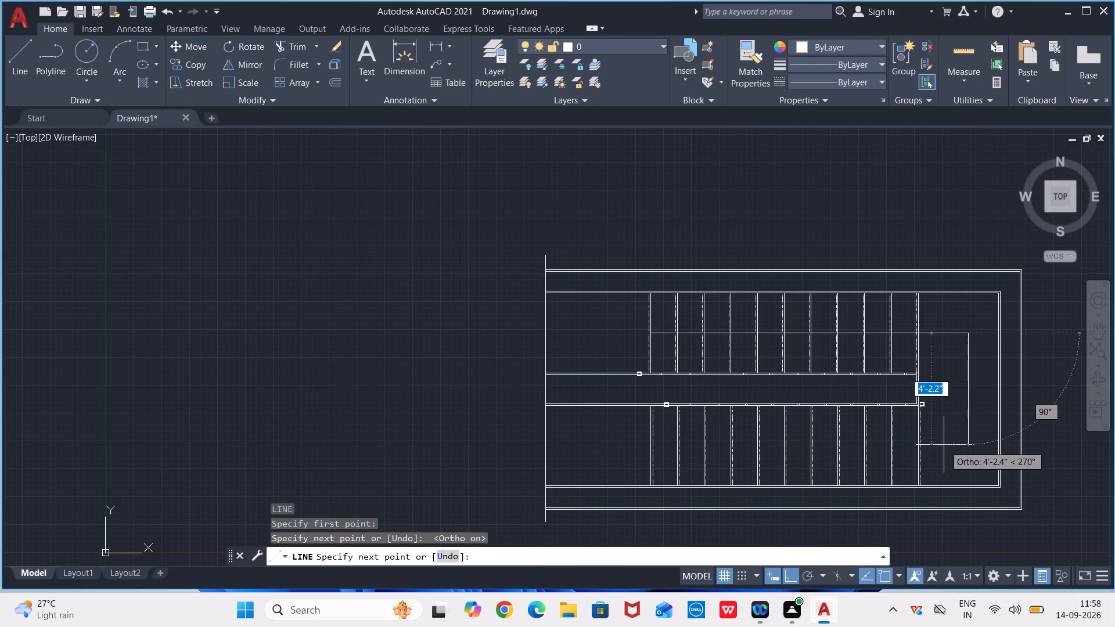
{"action": "left_click", "coordinate": [940, 444]}
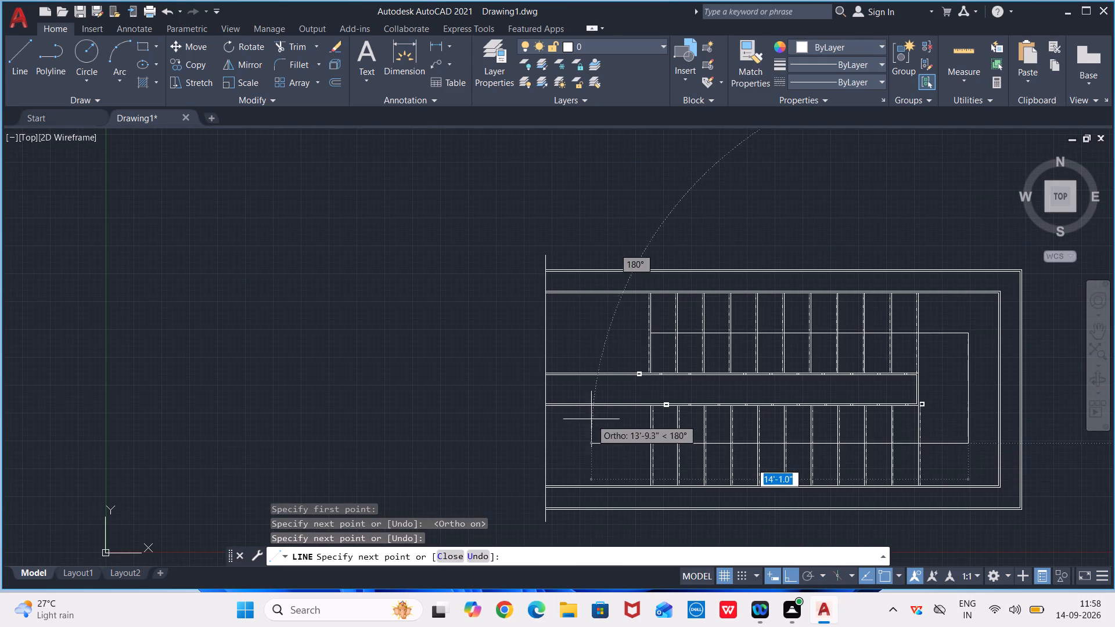
{"action": "left_click", "coordinate": [611, 442]}
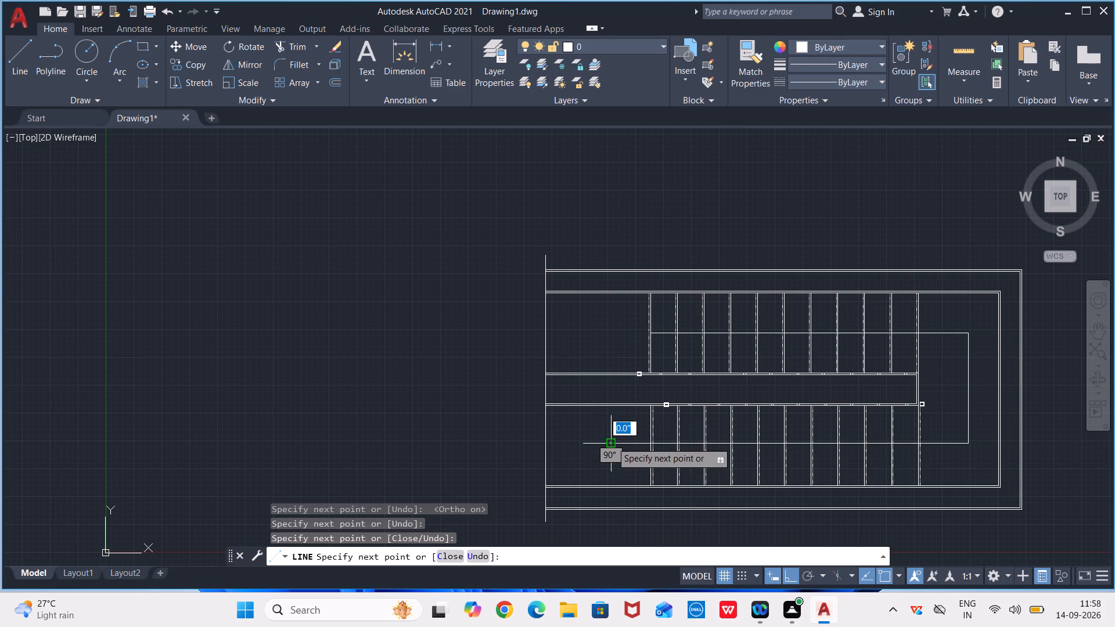
{"action": "key", "text": "Escape"}
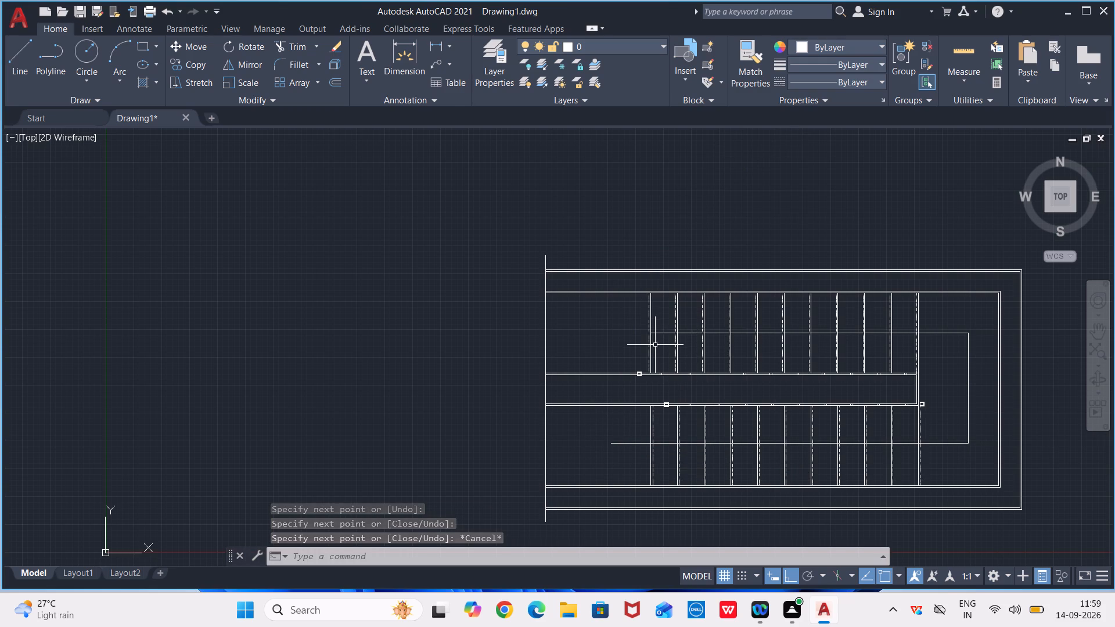
Extend the upper walk line about 1'-7" beyond the first step, away from the landing, with a new horizontal line.
{"action": "key", "text": "l"}
{"action": "key", "text": "Return"}
{"action": "scroll", "coordinate": [657, 330], "scroll_direction": "up", "scroll_amount": 3}
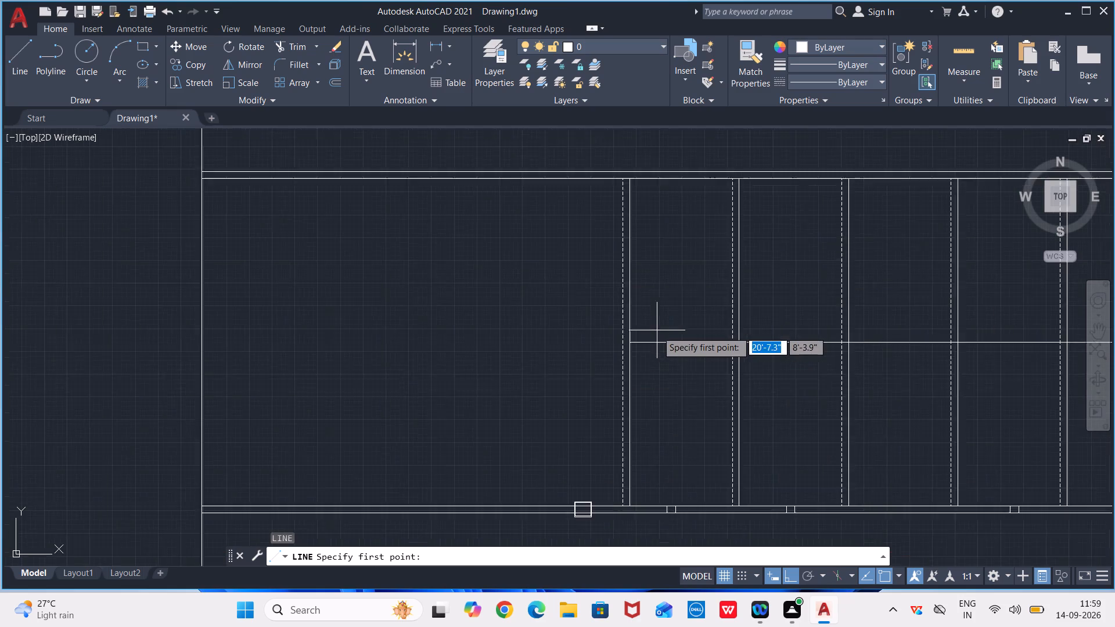
{"action": "scroll", "coordinate": [657, 331], "scroll_direction": "up", "scroll_amount": 2}
{"action": "left_click", "coordinate": [594, 357]}
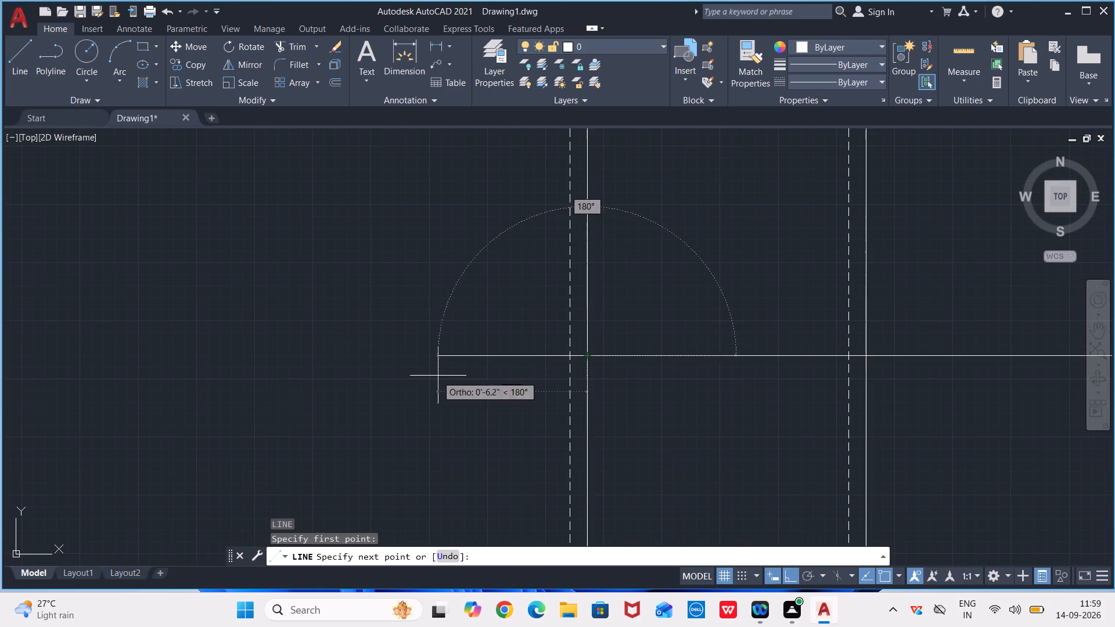
{"action": "scroll", "coordinate": [401, 371], "scroll_direction": "down", "scroll_amount": 3}
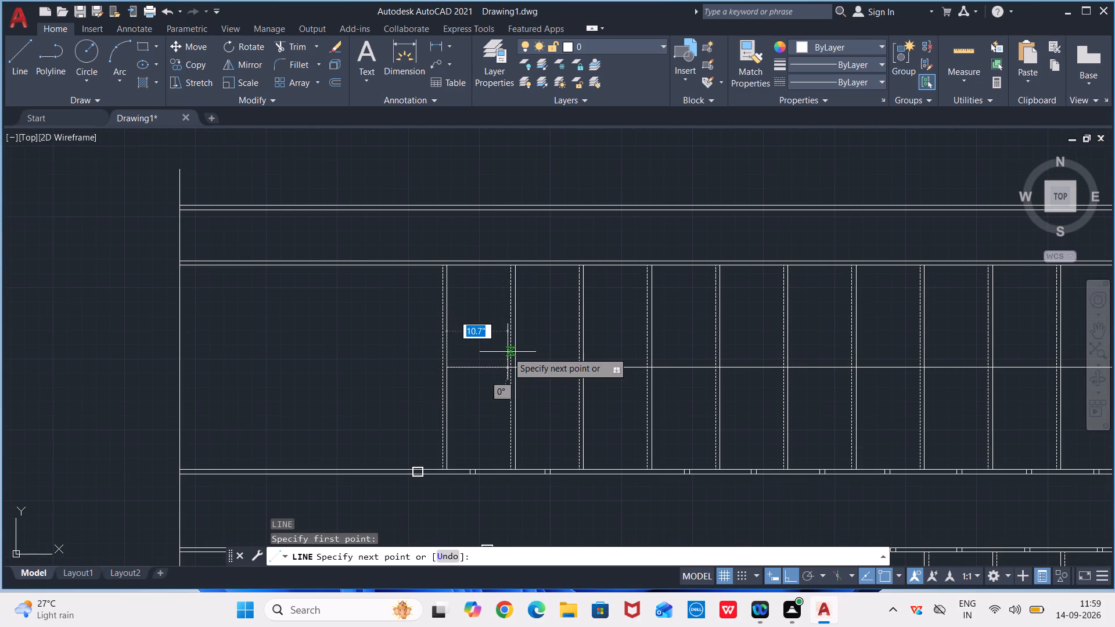
{"action": "scroll", "coordinate": [508, 348], "scroll_direction": "down", "scroll_amount": 2}
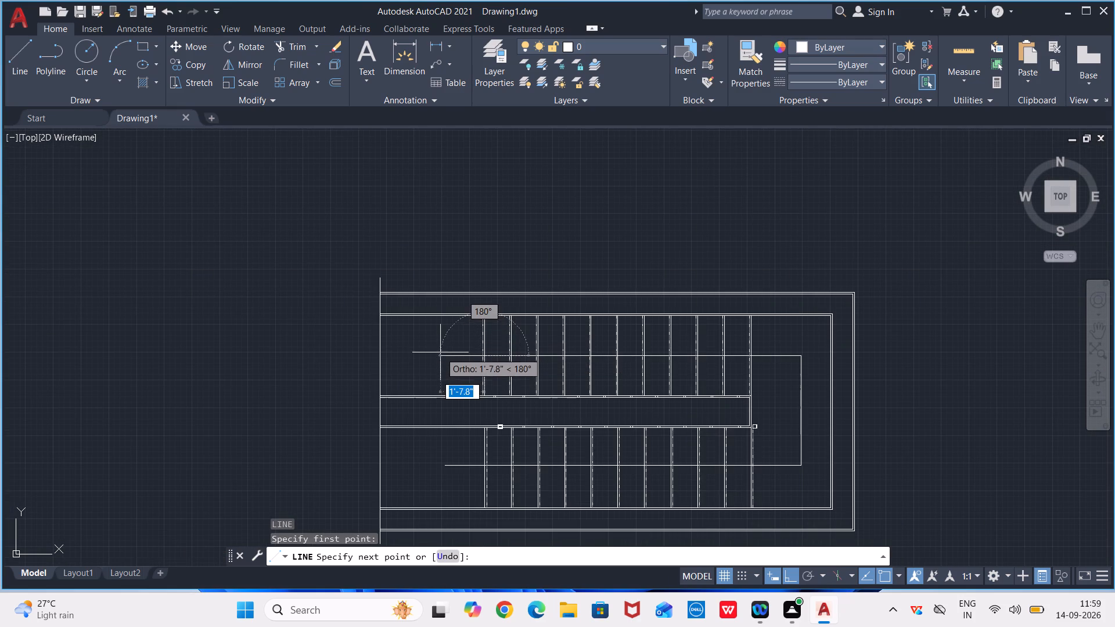
{"action": "left_click", "coordinate": [443, 352]}
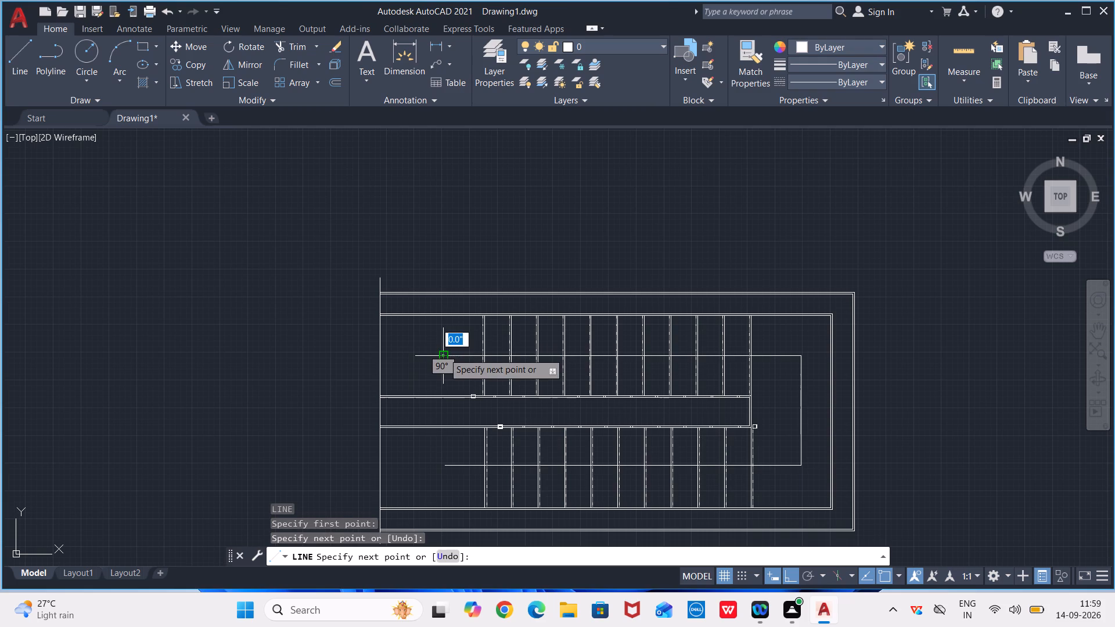
{"action": "key", "text": "Escape"}
With Ortho off, draw the upper half of an arrowhead as three lines at the upper walk line's free end, the longest about 4".
{"action": "scroll", "coordinate": [466, 347], "scroll_direction": "down", "scroll_amount": 2}
{"action": "scroll", "coordinate": [463, 357], "scroll_direction": "up", "scroll_amount": 2}
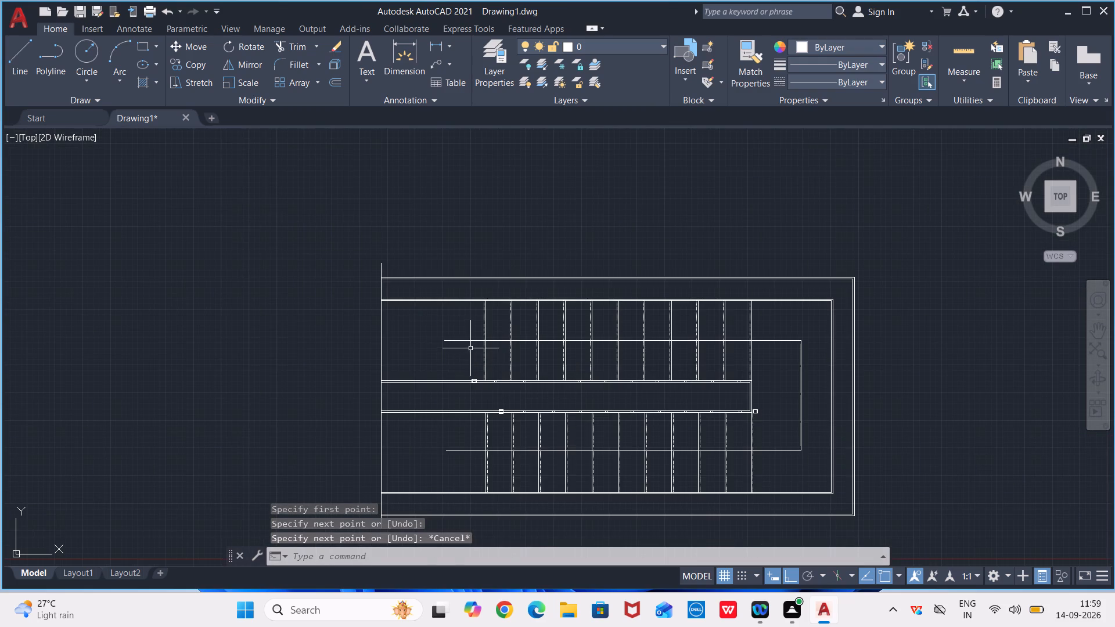
{"action": "middle_click_drag", "start_coordinate": [473, 347], "coordinate": [469, 373]}
{"action": "scroll", "coordinate": [473, 347], "scroll_direction": "up", "scroll_amount": 2}
{"action": "middle_click_drag", "start_coordinate": [432, 352], "coordinate": [438, 354]}
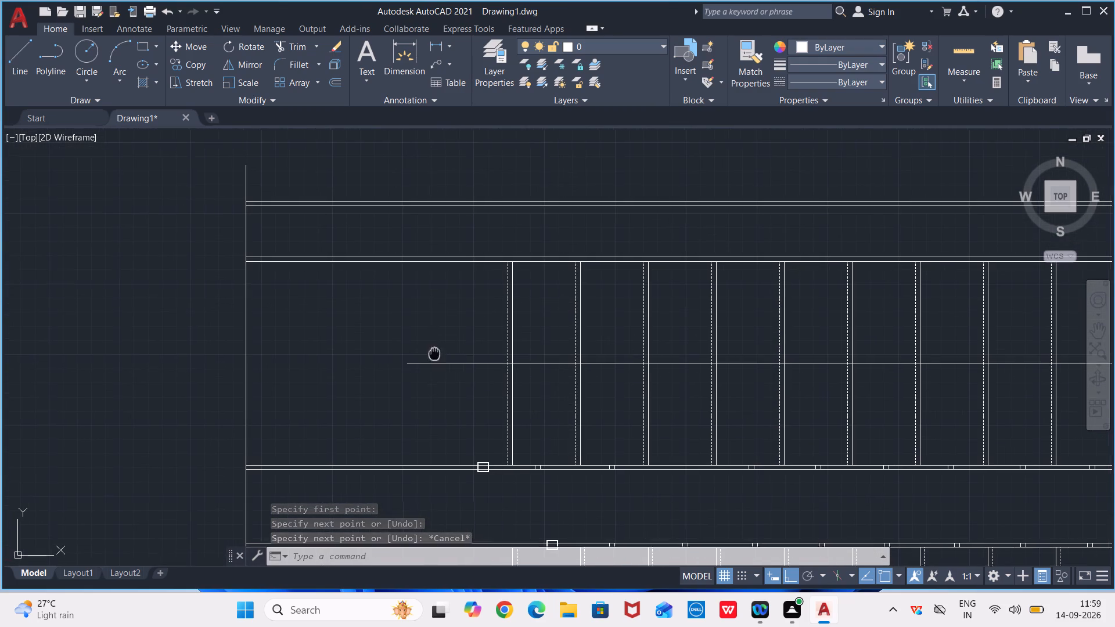
{"action": "middle_click_drag", "start_coordinate": [438, 354], "coordinate": [491, 348]}
{"action": "scroll", "coordinate": [472, 351], "scroll_direction": "up", "scroll_amount": 1}
{"action": "key", "text": "l"}
{"action": "key", "text": "Return"}
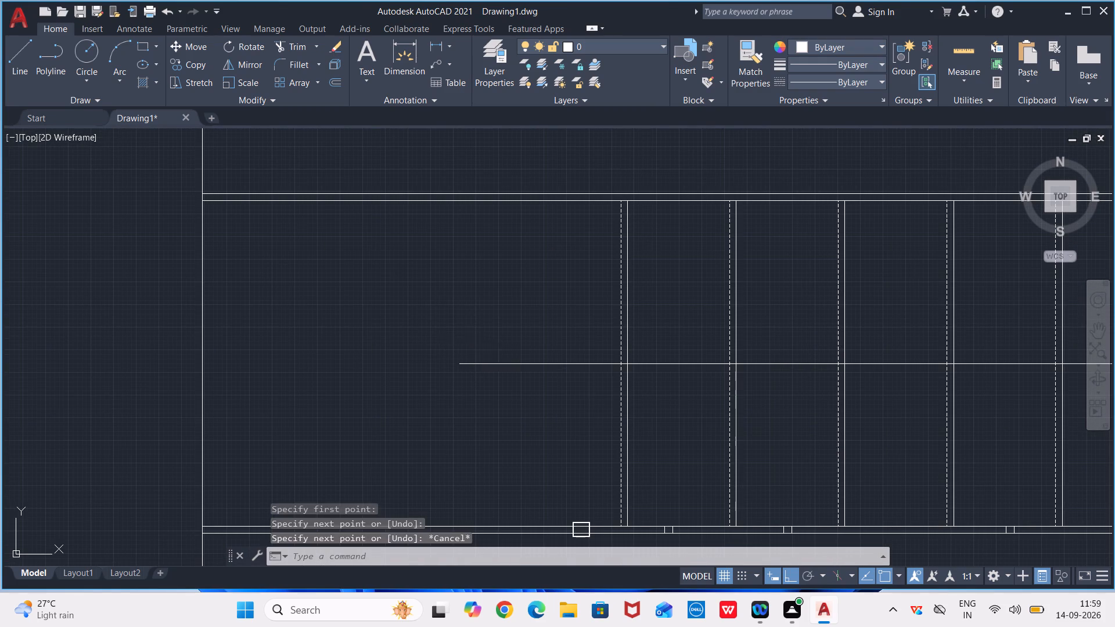
{"action": "scroll", "coordinate": [472, 372], "scroll_direction": "up", "scroll_amount": 1}
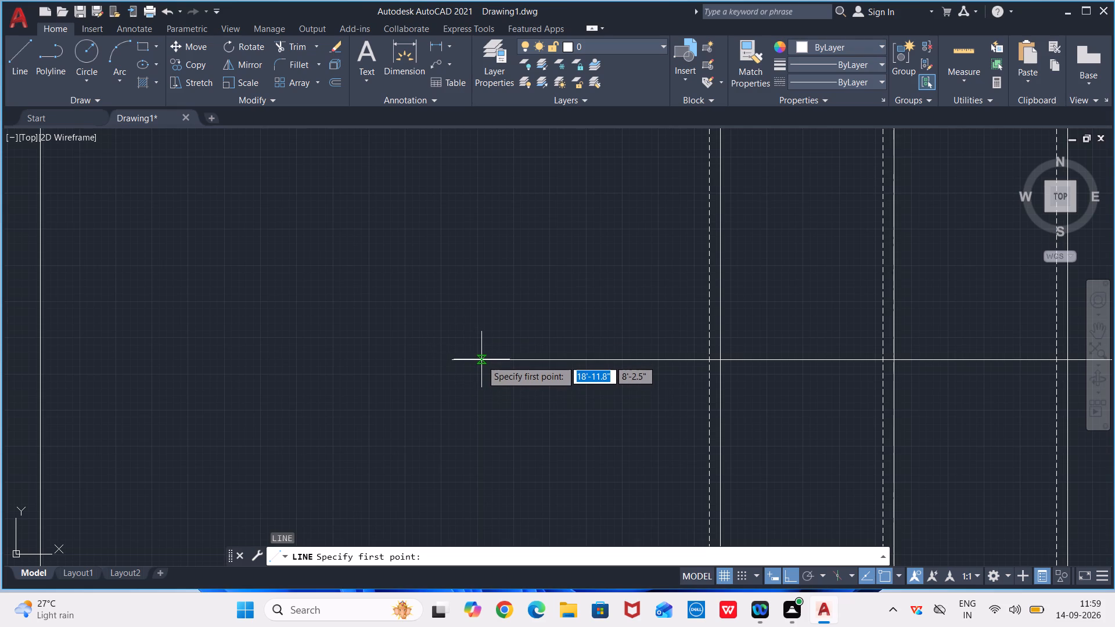
{"action": "left_click", "coordinate": [481, 361]}
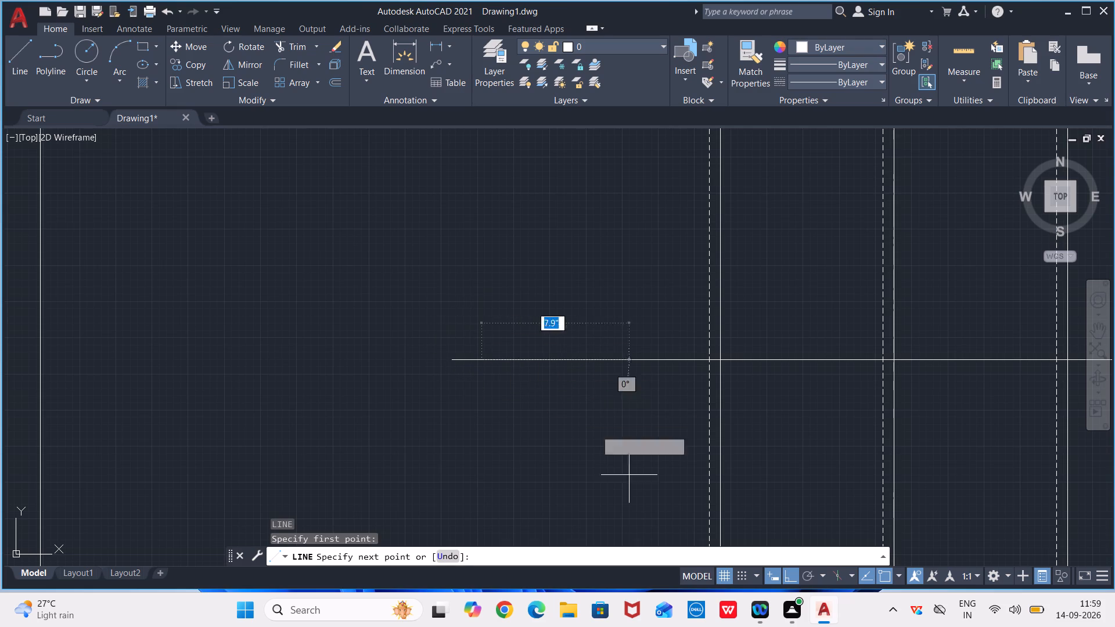
{"action": "left_click", "coordinate": [790, 574]}
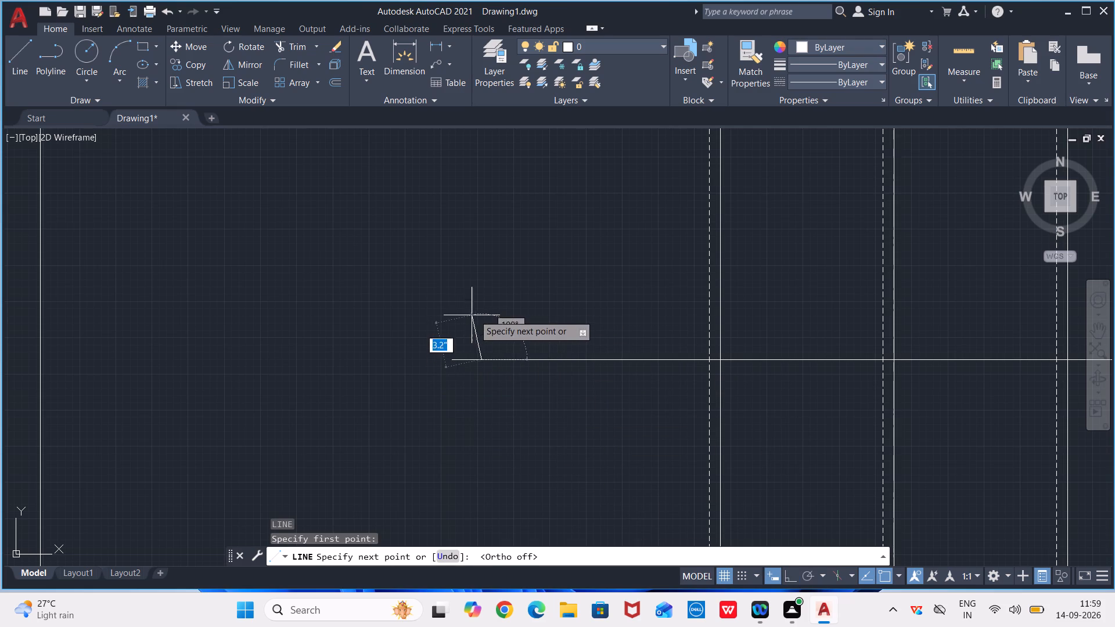
{"action": "left_click", "coordinate": [456, 347]}
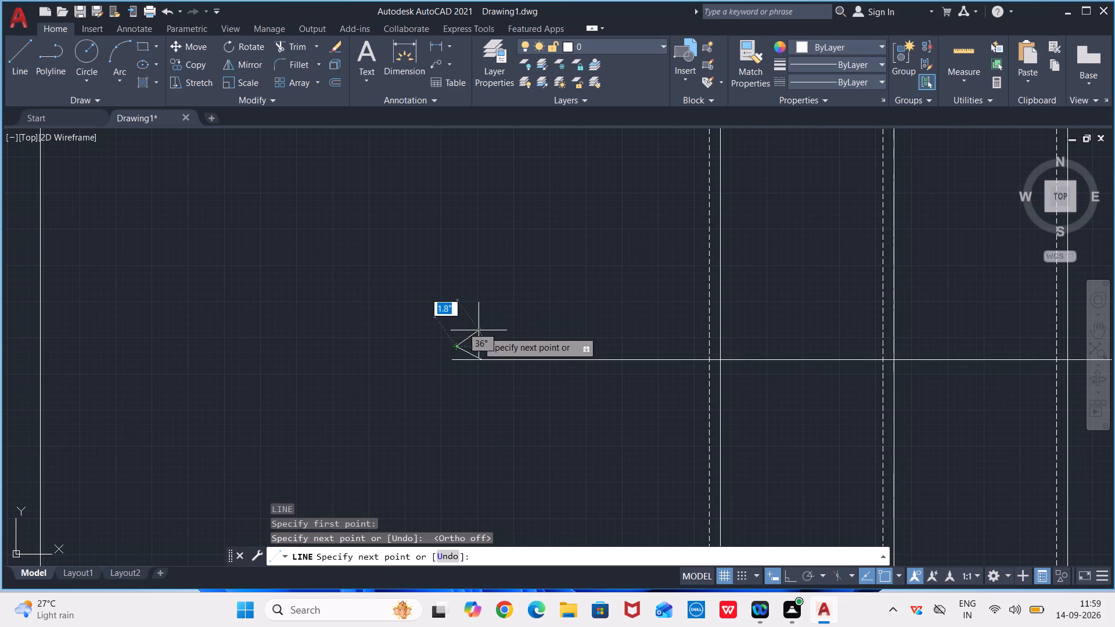
{"action": "left_click", "coordinate": [472, 331]}
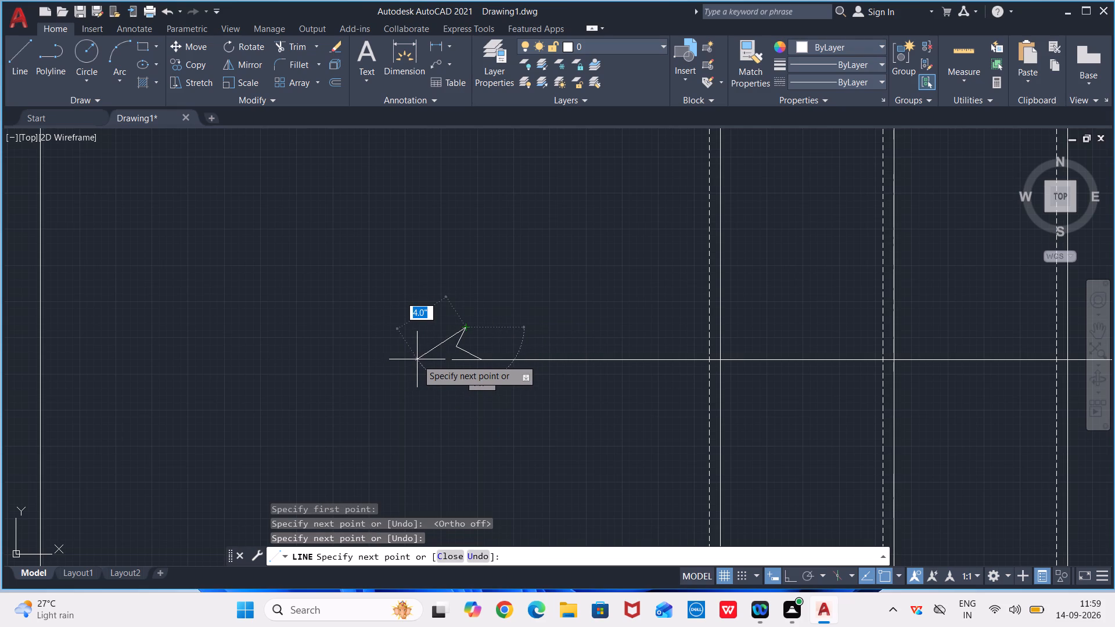
{"action": "left_click", "coordinate": [418, 359]}
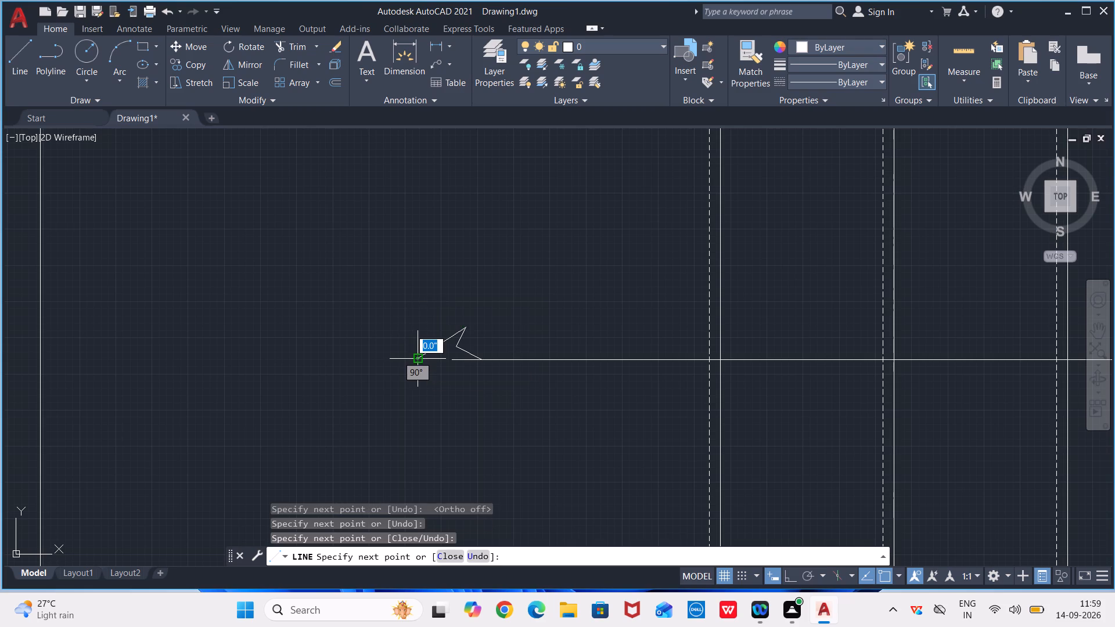
{"action": "key", "text": "Escape"}
Mirror the three arrowhead lines about the walk line's axis, keeping the source lines, to complete the arrowhead.
{"action": "key", "text": "m"}
{"action": "key", "text": "l"}
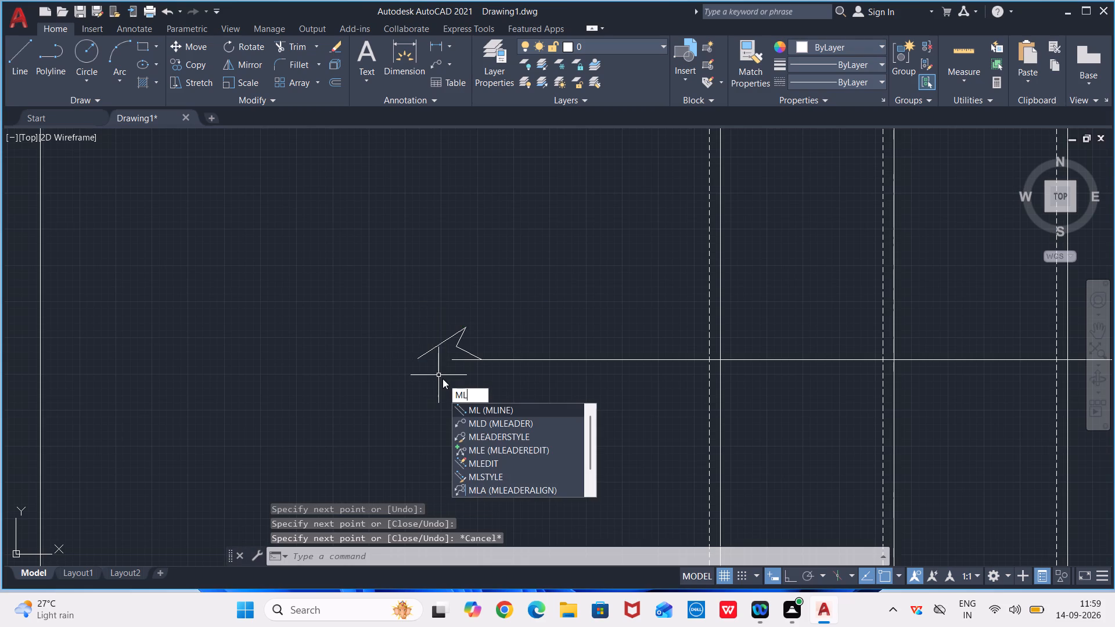
{"action": "key", "text": "BackSpace"}
{"action": "key", "text": "i"}
{"action": "key", "text": "Return"}
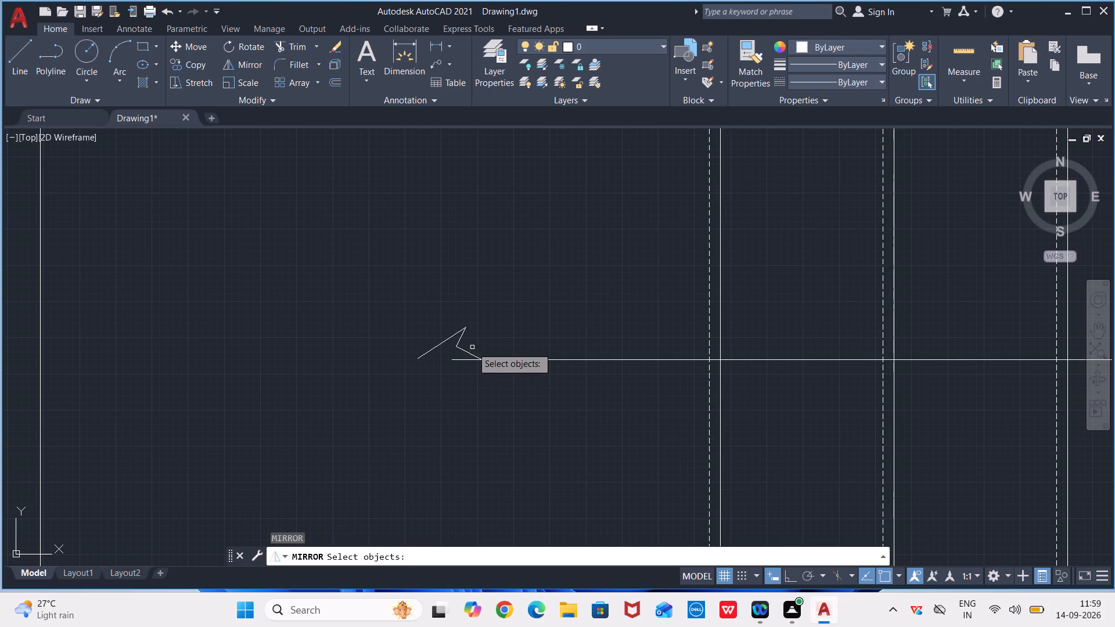
{"action": "left_click", "coordinate": [472, 354]}
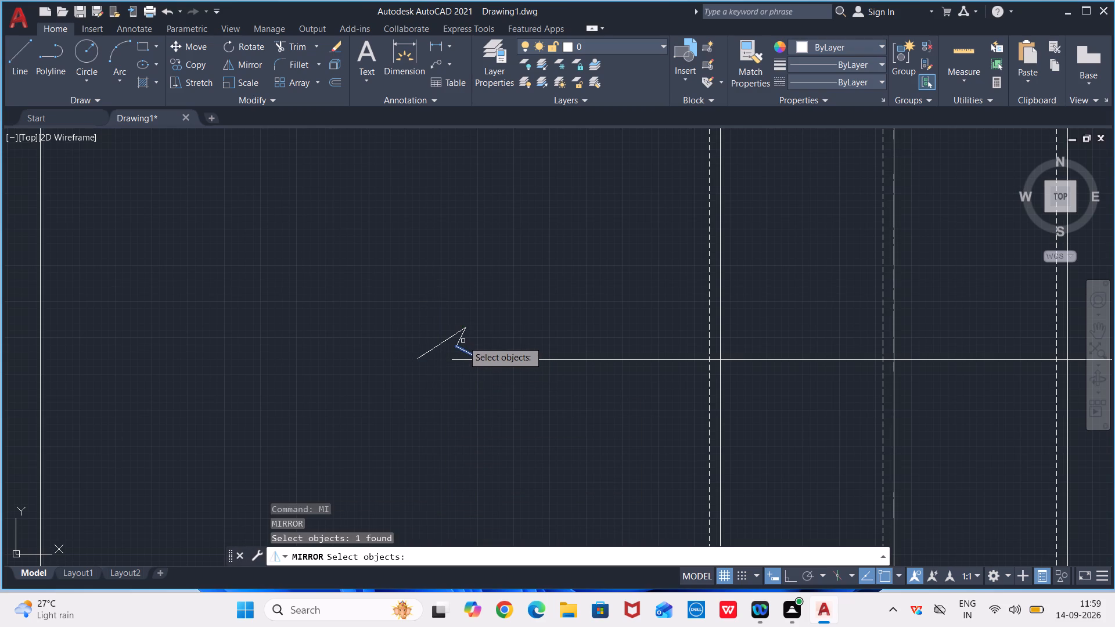
{"action": "left_click", "coordinate": [460, 338]}
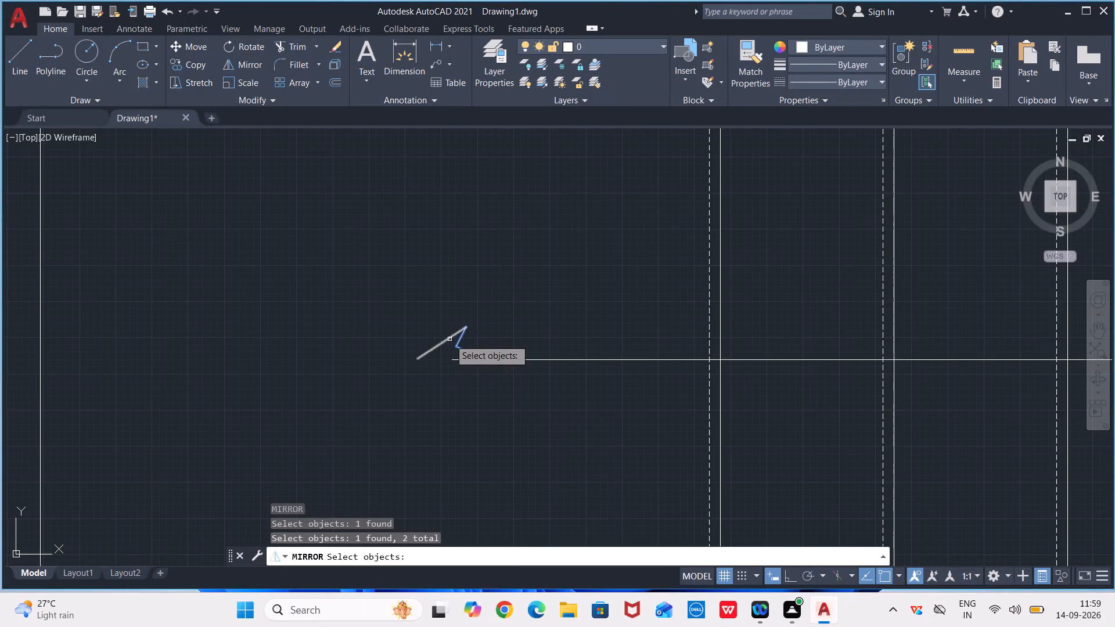
{"action": "left_click", "coordinate": [449, 338]}
{"action": "key", "text": "Return"}
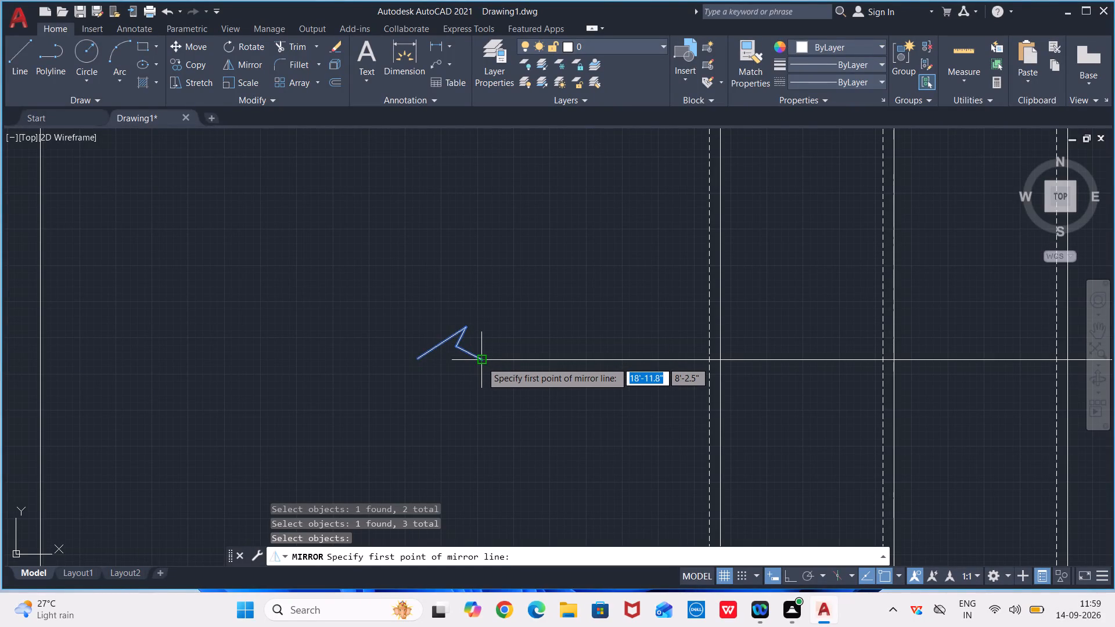
{"action": "left_click", "coordinate": [481, 361]}
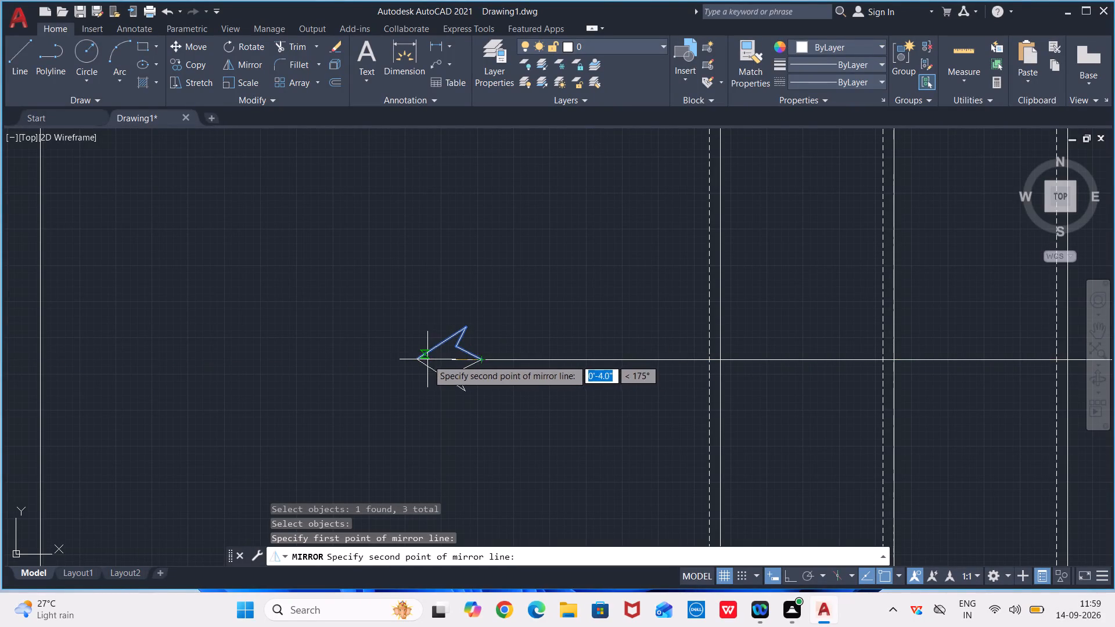
{"action": "left_click", "coordinate": [421, 358]}
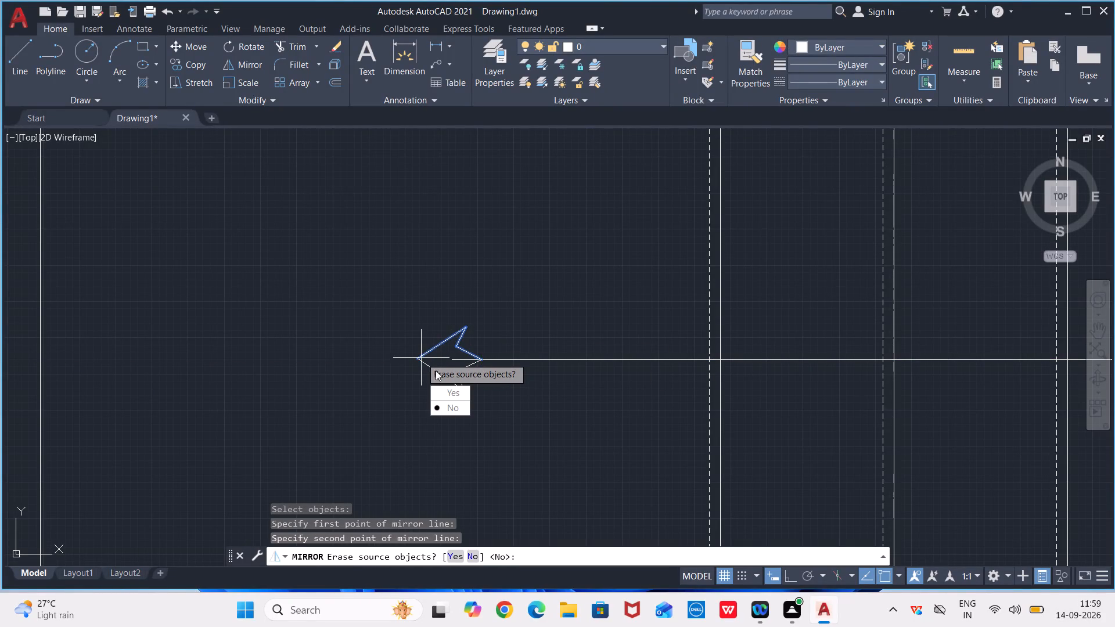
{"action": "left_click_drag", "start_coordinate": [455, 407], "coordinate": [422, 358]}
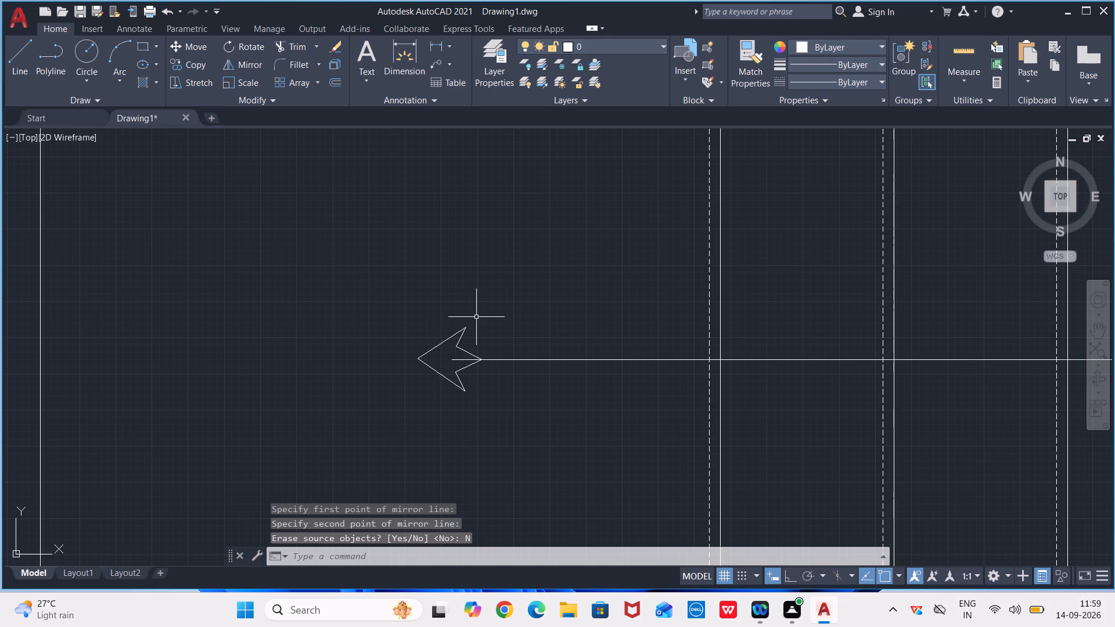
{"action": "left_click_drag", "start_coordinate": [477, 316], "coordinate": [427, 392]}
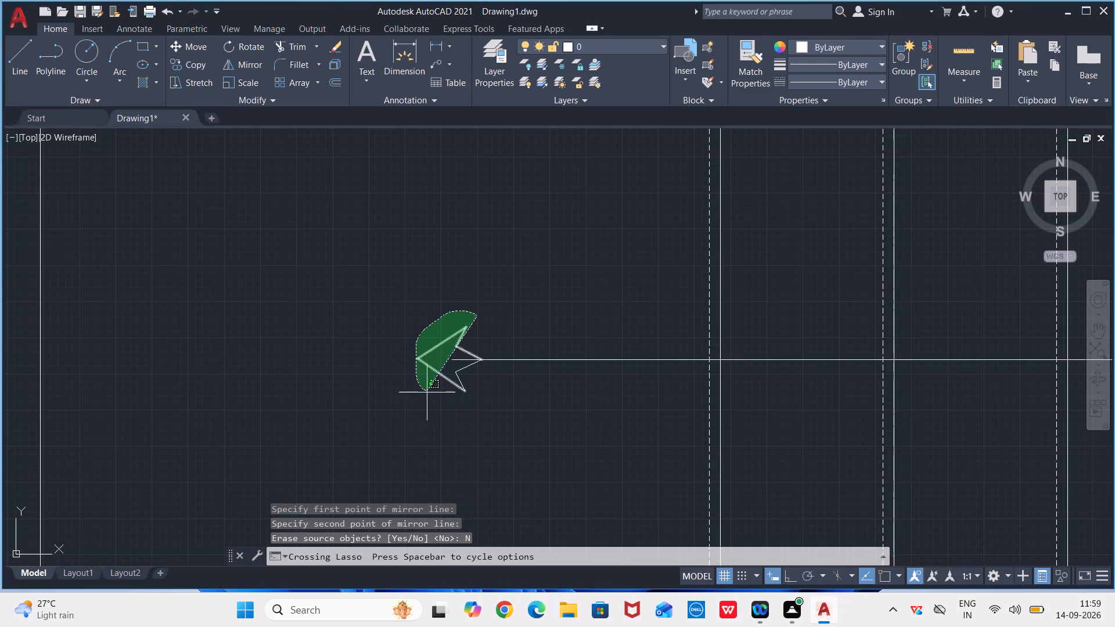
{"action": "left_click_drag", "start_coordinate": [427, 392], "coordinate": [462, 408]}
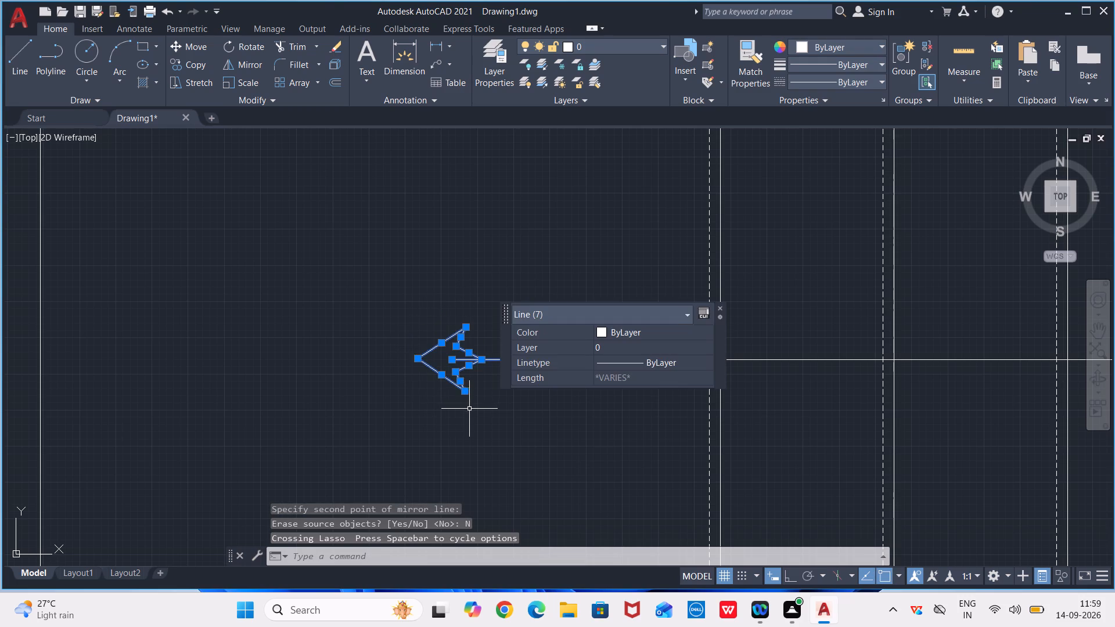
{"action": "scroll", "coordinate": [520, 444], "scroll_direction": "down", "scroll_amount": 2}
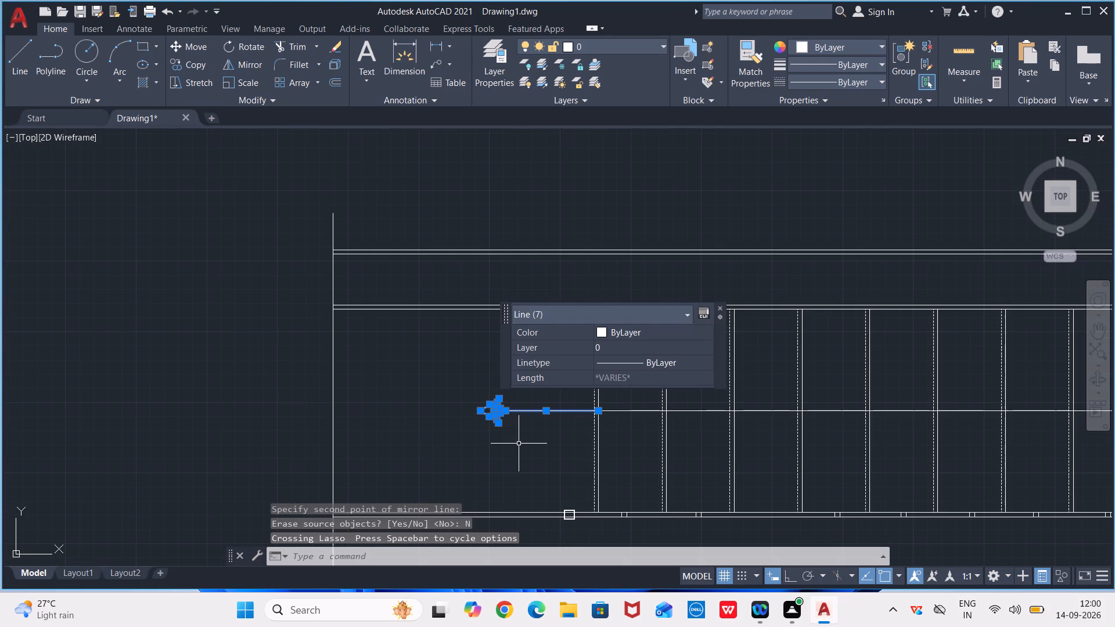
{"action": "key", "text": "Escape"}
Copy the six arrowhead lines from their rear point onto the lower walk line at the flight's fourth step edge, about 6'-0" diagonally away.
{"action": "scroll", "coordinate": [511, 416], "scroll_direction": "up", "scroll_amount": 3}
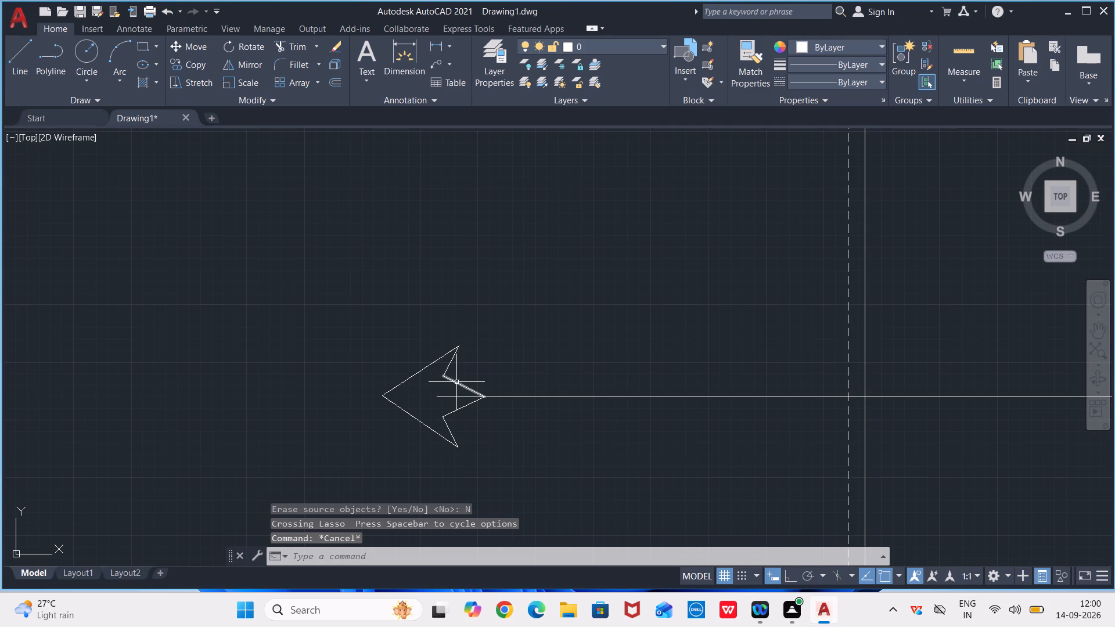
{"action": "left_click", "coordinate": [456, 383]}
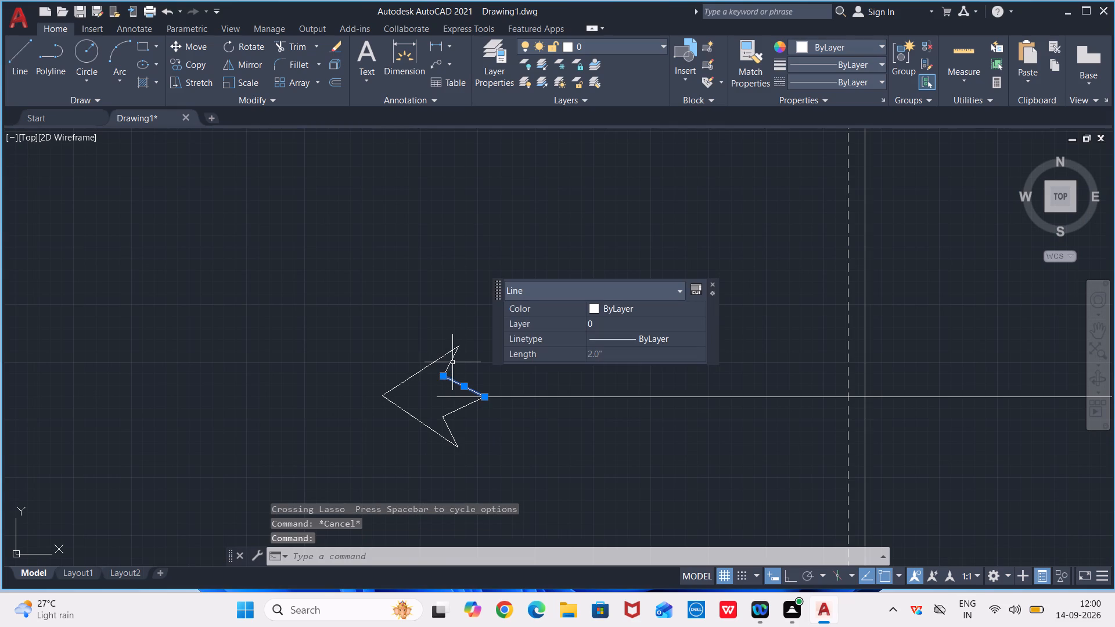
{"action": "left_click", "coordinate": [451, 362]}
{"action": "left_click", "coordinate": [429, 362]}
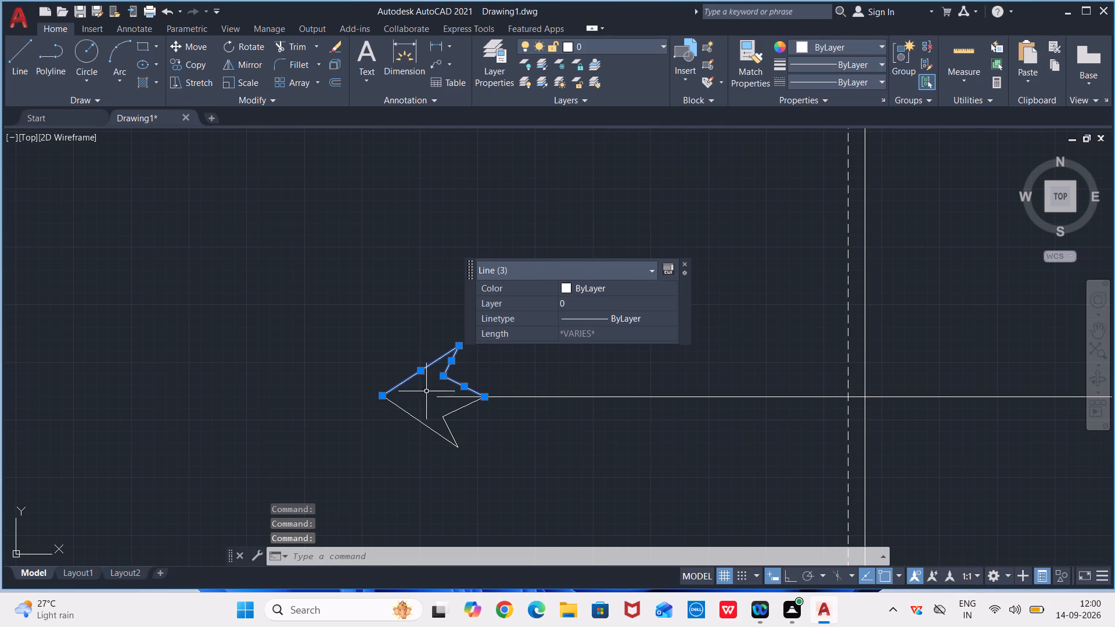
{"action": "left_click", "coordinate": [419, 420]}
{"action": "left_click", "coordinate": [448, 426]}
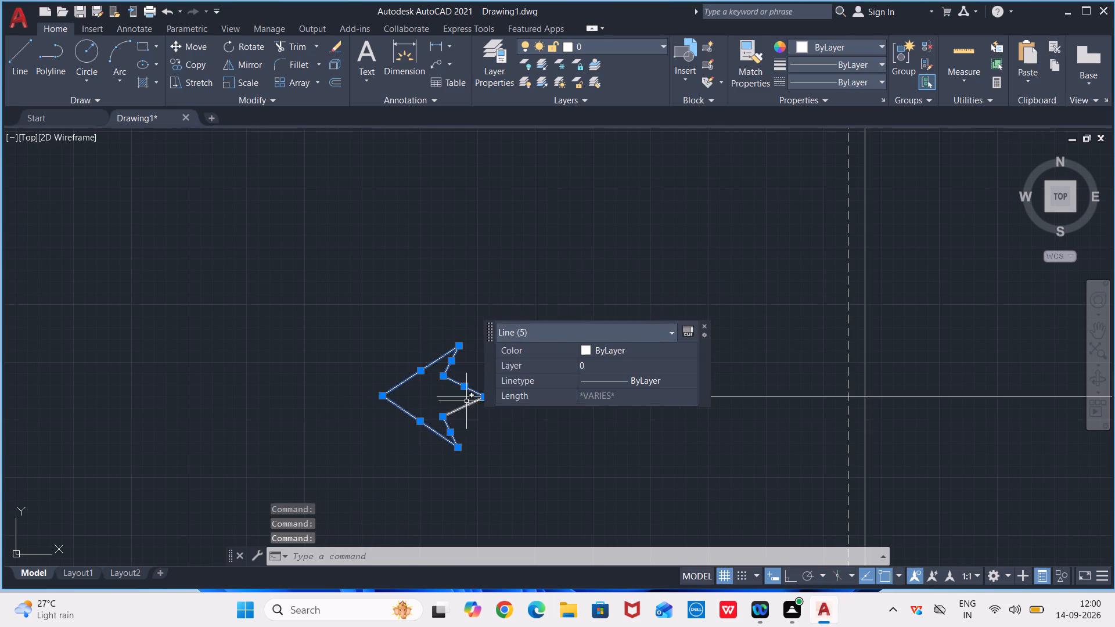
{"action": "left_click", "coordinate": [459, 407]}
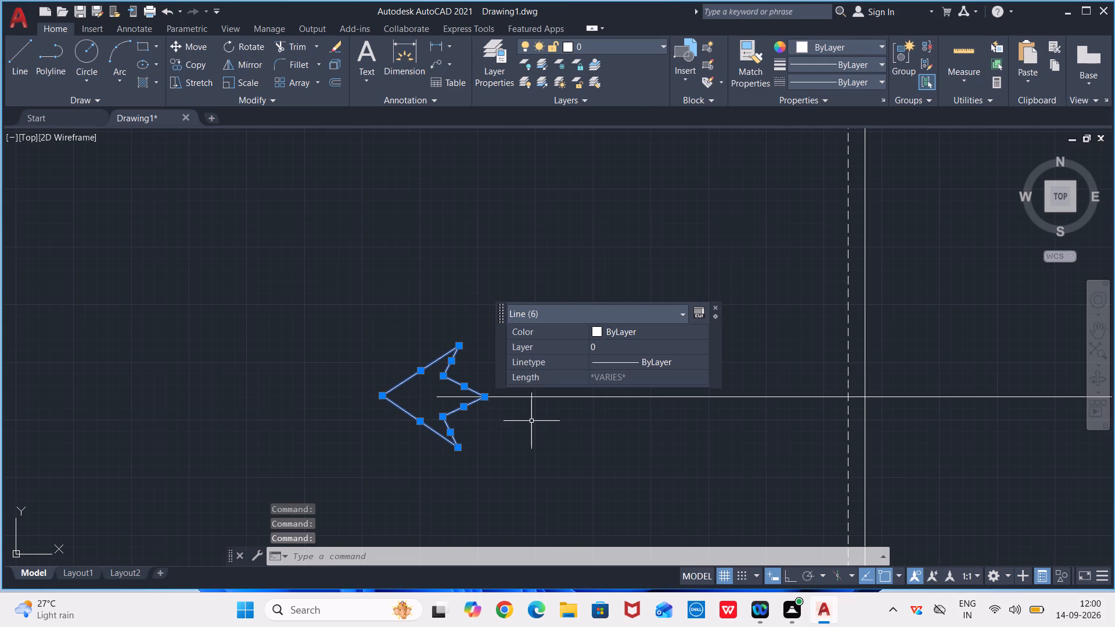
{"action": "type", "text": "CO"}
{"action": "key", "text": "Return"}
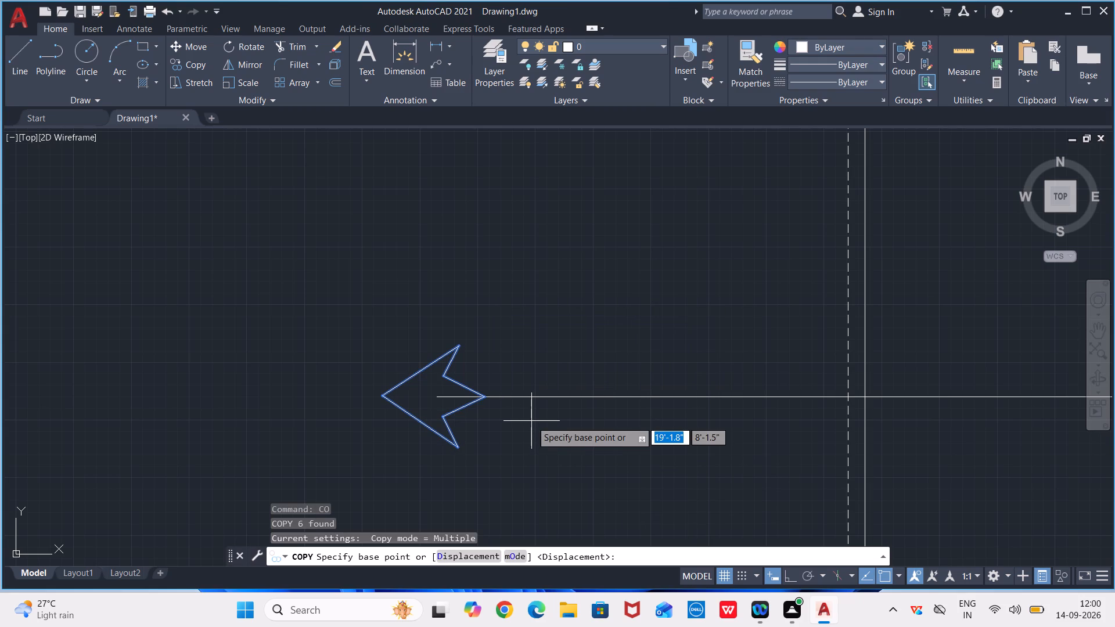
{"action": "left_click", "coordinate": [484, 400]}
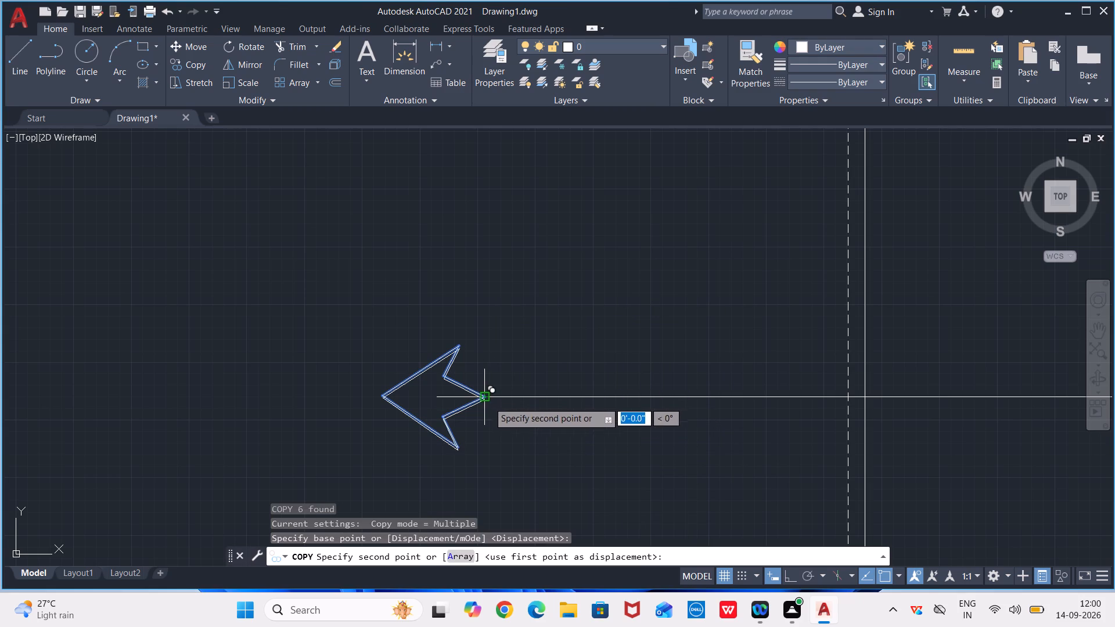
{"action": "scroll", "coordinate": [584, 493], "scroll_direction": "down", "scroll_amount": 3}
{"action": "middle_click_drag", "start_coordinate": [632, 488], "coordinate": [634, 428]}
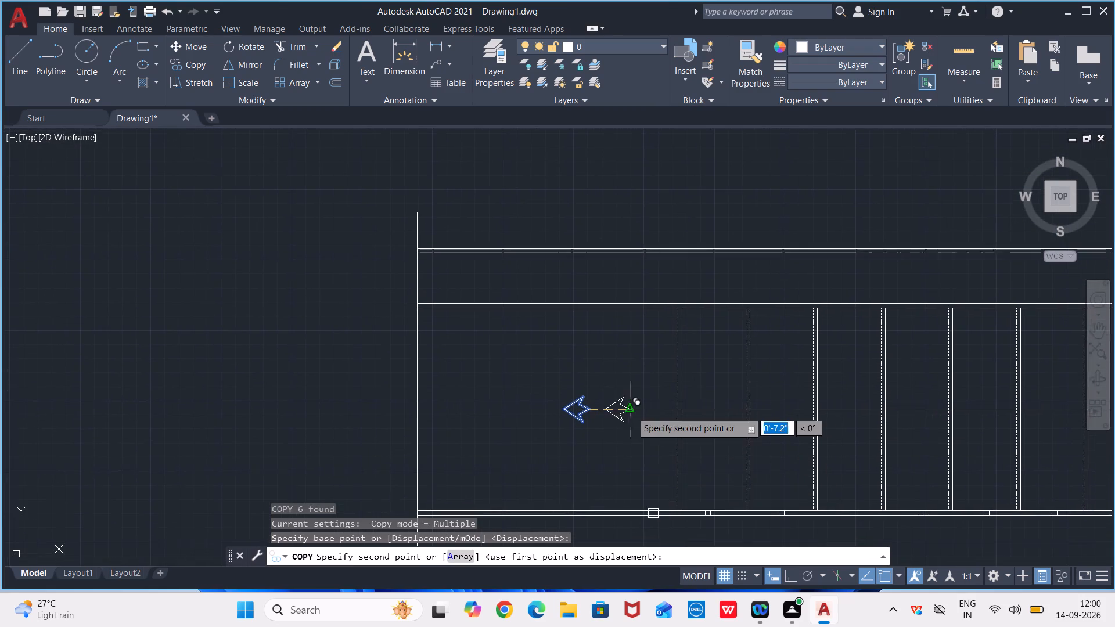
{"action": "scroll", "coordinate": [617, 460], "scroll_direction": "up", "scroll_amount": 3}
{"action": "scroll", "coordinate": [632, 481], "scroll_direction": "down", "scroll_amount": 5}
{"action": "middle_click_drag", "start_coordinate": [610, 464], "coordinate": [614, 459]}
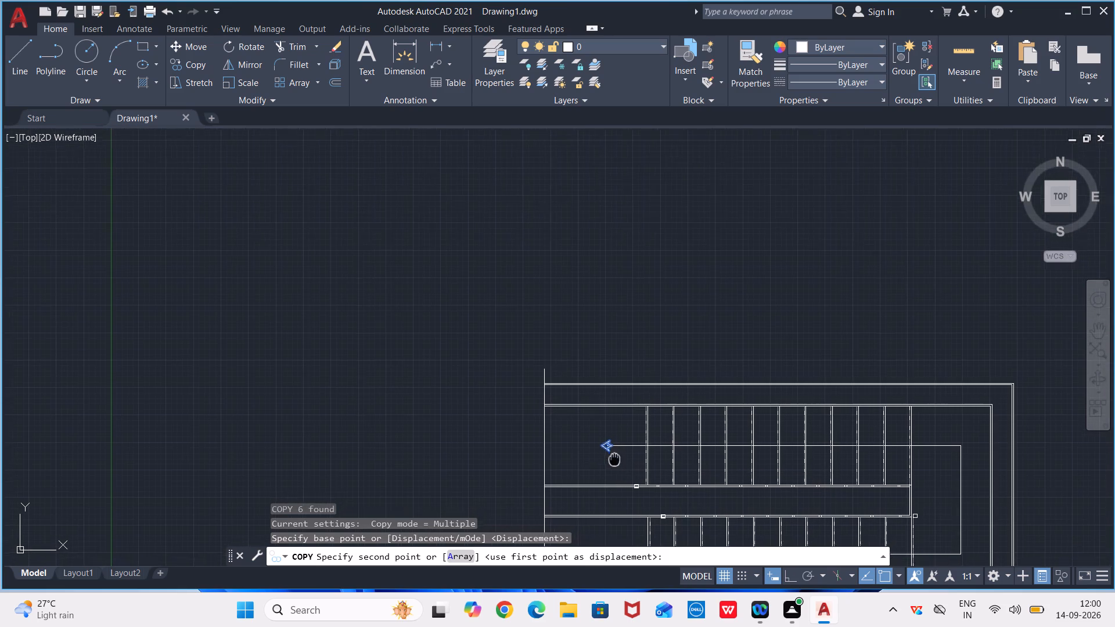
{"action": "middle_click_drag", "start_coordinate": [614, 459], "coordinate": [621, 429]}
{"action": "scroll", "coordinate": [624, 480], "scroll_direction": "up", "scroll_amount": 1}
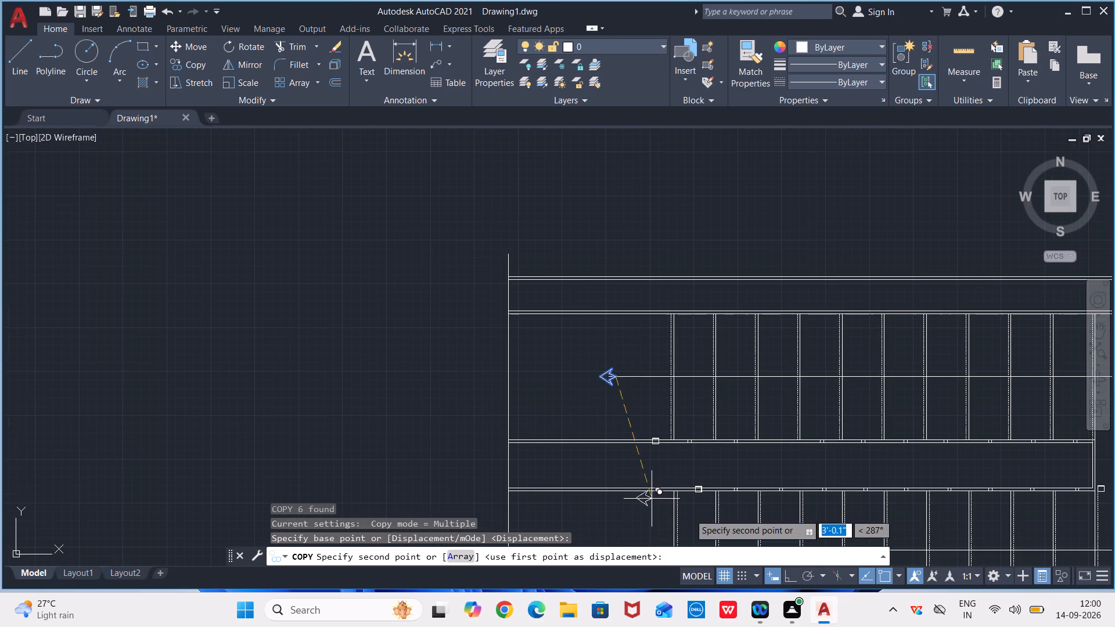
{"action": "middle_click_drag", "start_coordinate": [705, 518], "coordinate": [711, 437]}
{"action": "scroll", "coordinate": [717, 475], "scroll_direction": "up", "scroll_amount": 1}
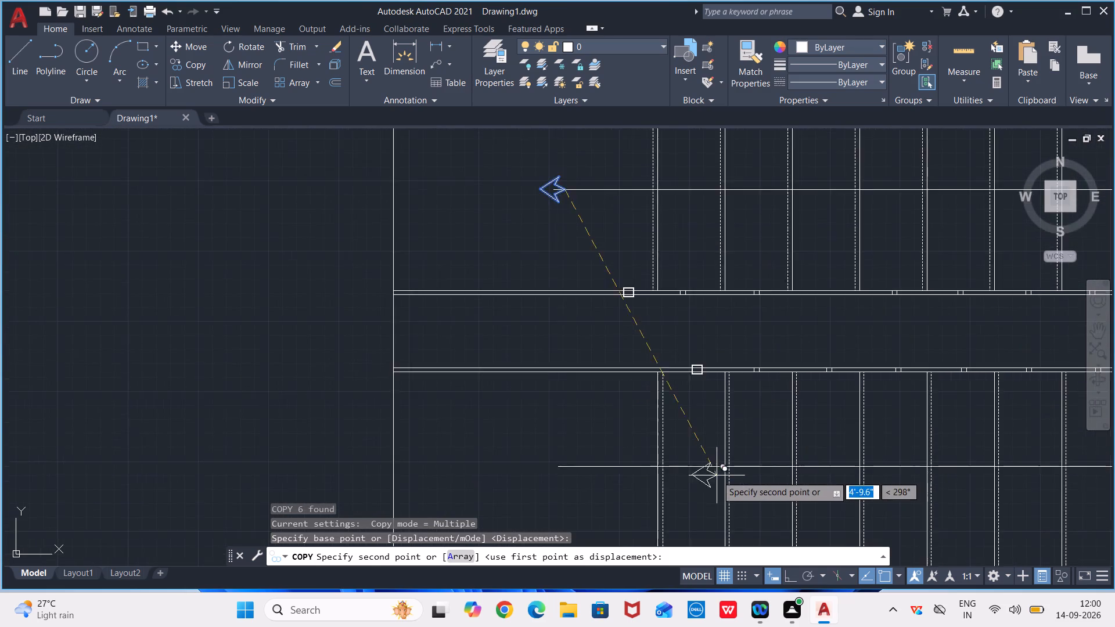
{"action": "scroll", "coordinate": [717, 475], "scroll_direction": "up", "scroll_amount": 2}
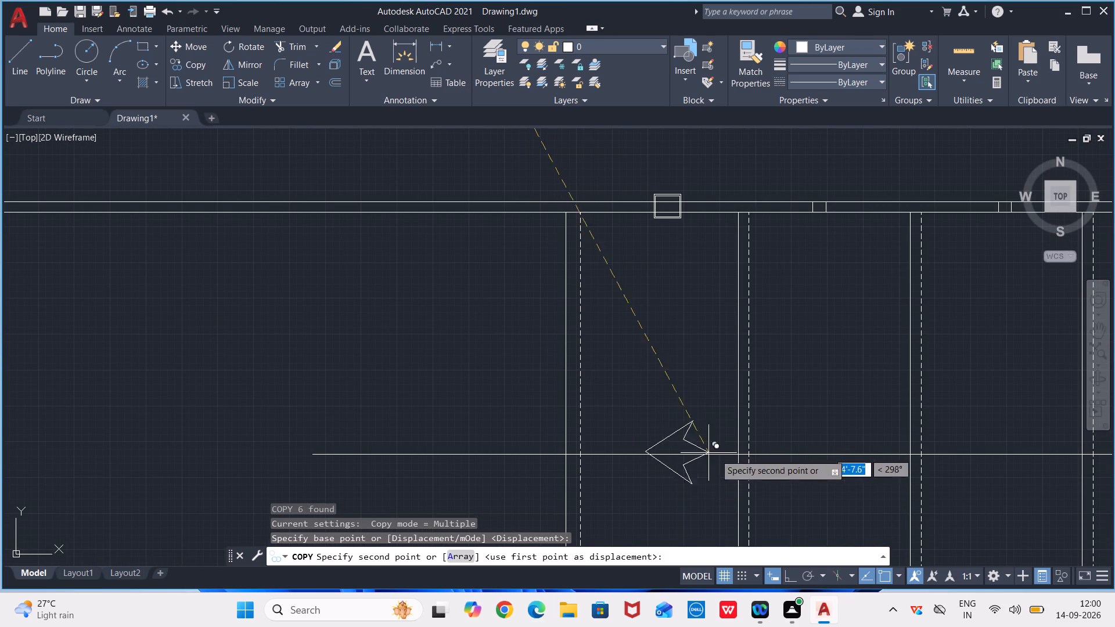
{"action": "middle_click_drag", "start_coordinate": [930, 491], "coordinate": [659, 439]}
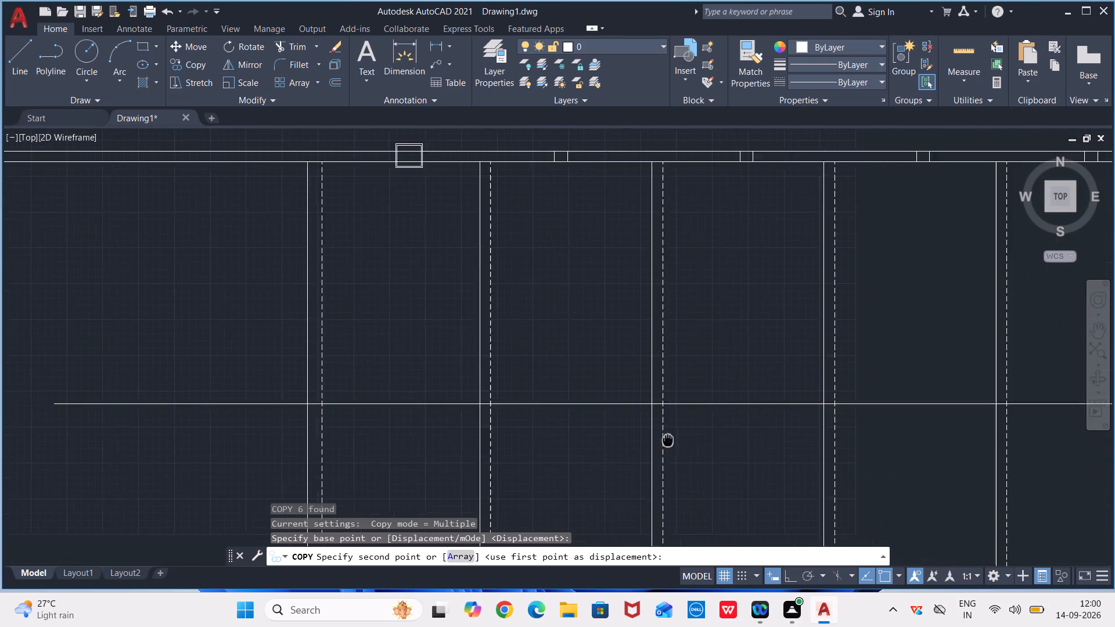
{"action": "middle_click_drag", "start_coordinate": [659, 439], "coordinate": [657, 439]}
{"action": "scroll", "coordinate": [785, 417], "scroll_direction": "up", "scroll_amount": 2}
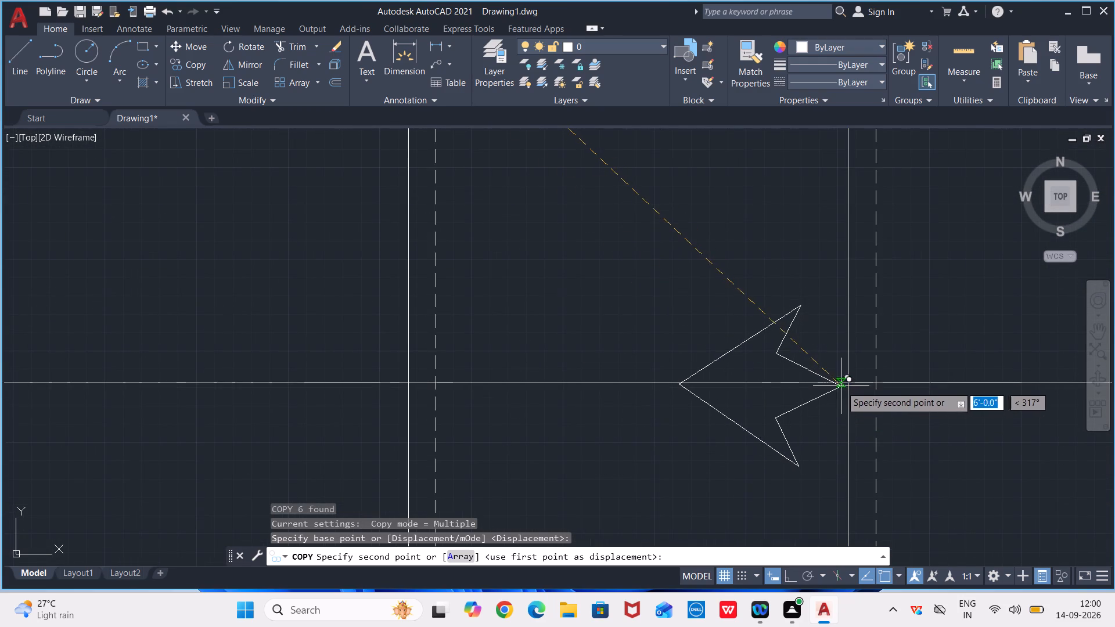
{"action": "left_click", "coordinate": [846, 380]}
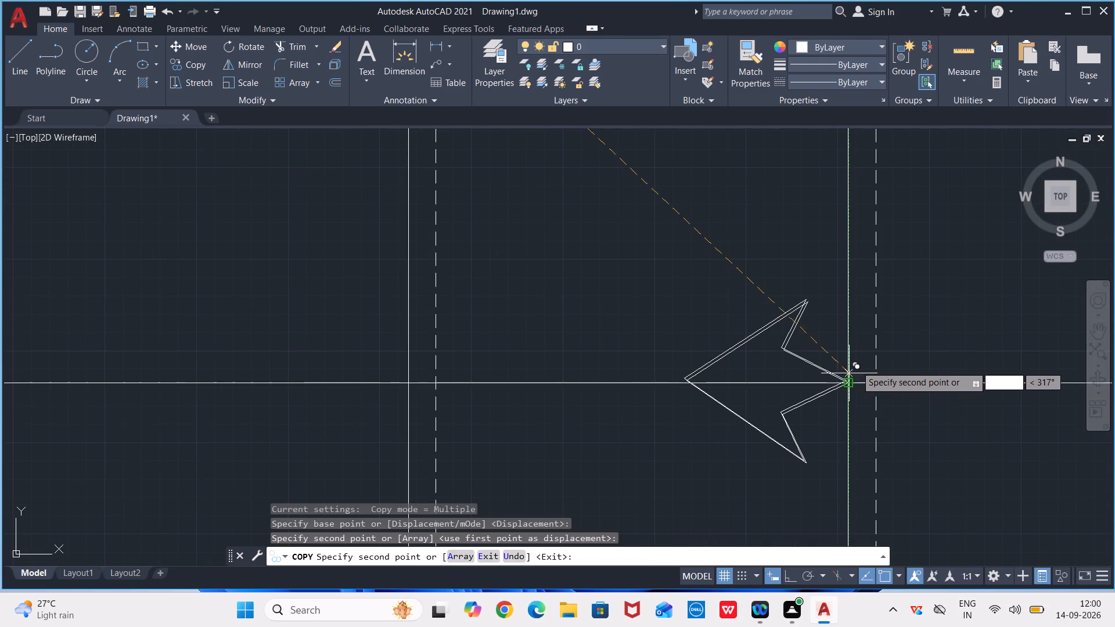
Place another copy of the arrowhead on the landing's vertical walk line, level with the stairwell, about 13'-4.8" from the base point.
{"action": "scroll", "coordinate": [939, 316], "scroll_direction": "down", "scroll_amount": 4}
{"action": "middle_click_drag", "start_coordinate": [959, 333], "coordinate": [698, 367]}
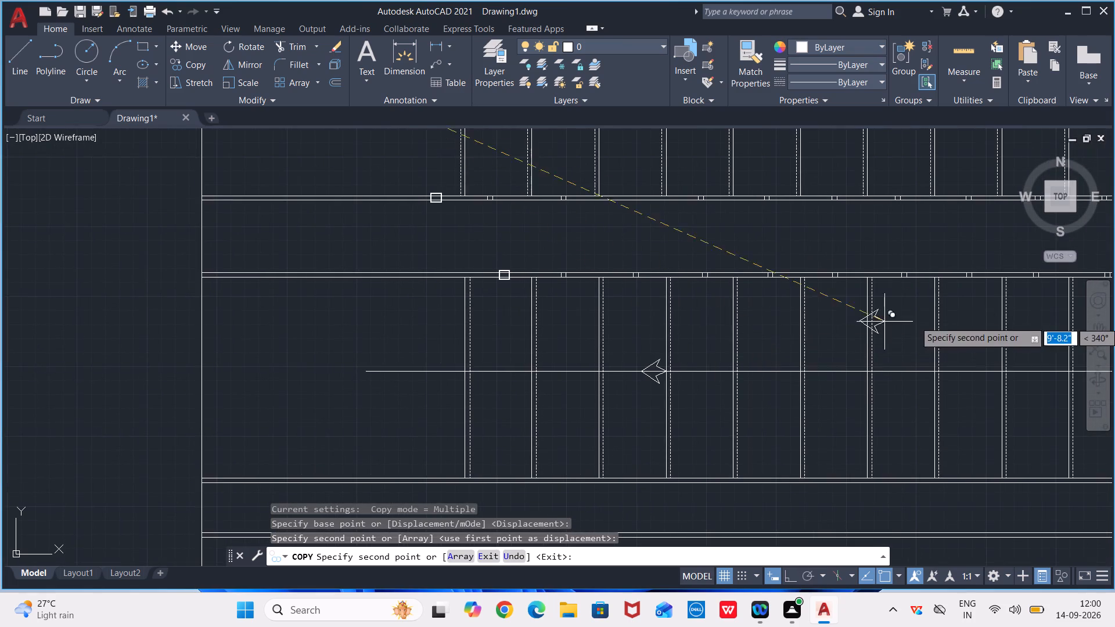
{"action": "middle_click_drag", "start_coordinate": [989, 319], "coordinate": [309, 341]}
{"action": "middle_click_drag", "start_coordinate": [630, 264], "coordinate": [620, 347]}
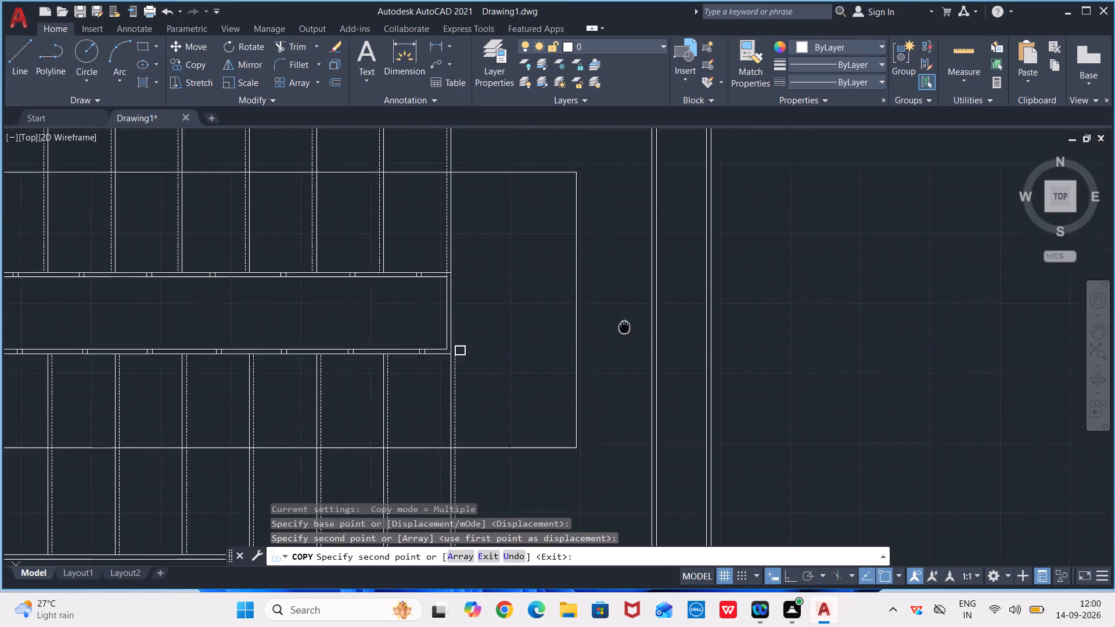
{"action": "middle_click_drag", "start_coordinate": [620, 347], "coordinate": [605, 434]}
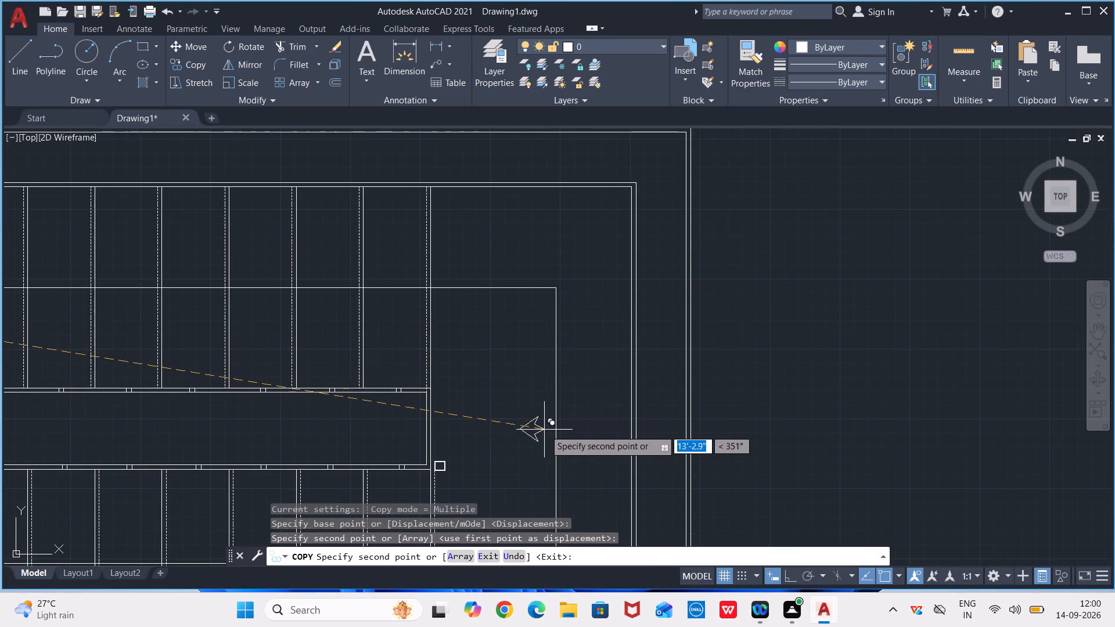
{"action": "scroll", "coordinate": [559, 433], "scroll_direction": "up", "scroll_amount": 2}
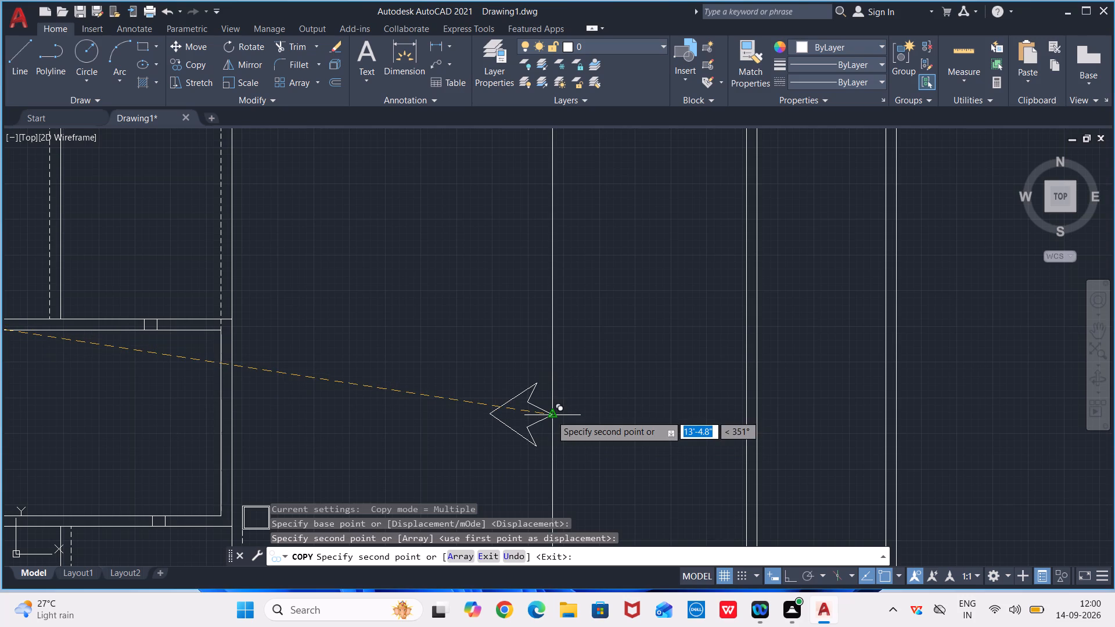
{"action": "left_click", "coordinate": [551, 415]}
{"action": "key", "text": "Escape"}
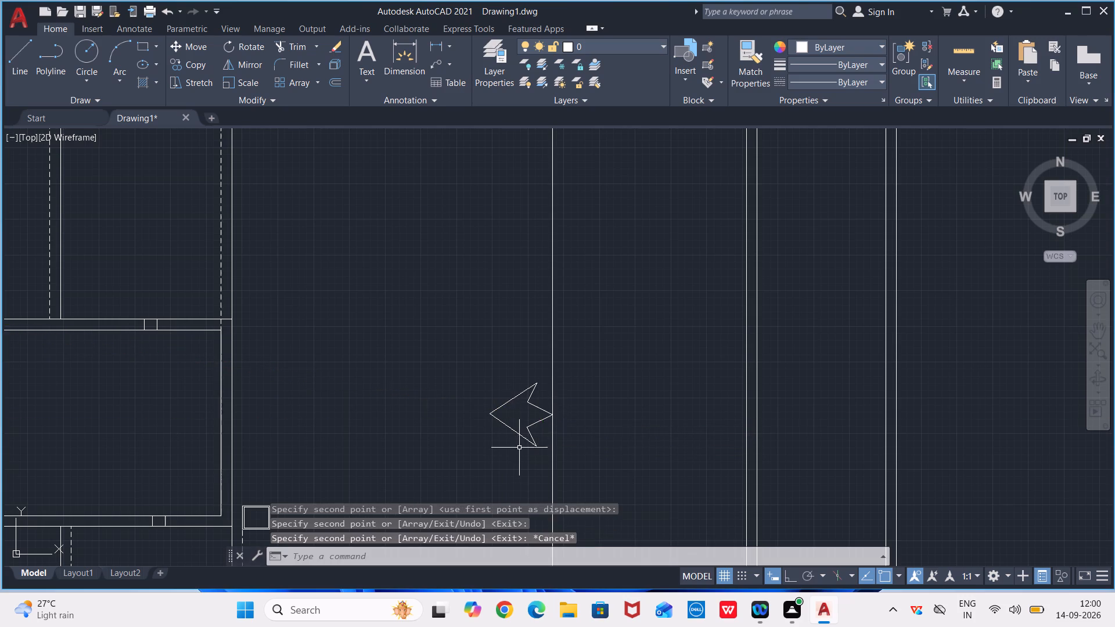
Rotate the landing arrowhead's six lines 270 degrees about their rear point so it points along the landing walk line toward the upper flight.
{"action": "scroll", "coordinate": [520, 455], "scroll_direction": "down", "scroll_amount": 2}
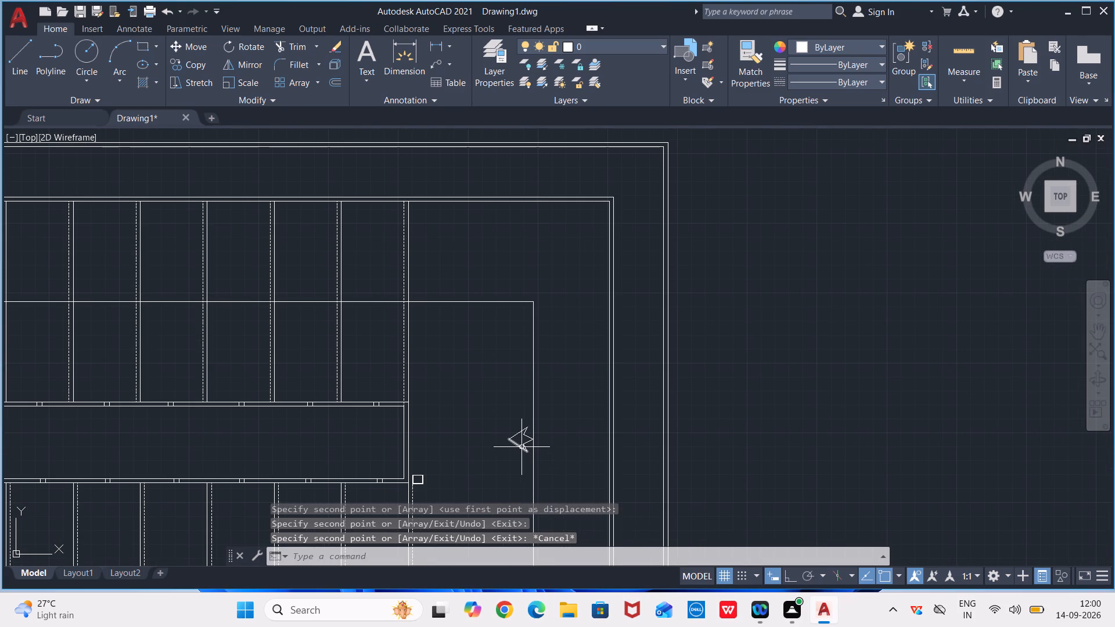
{"action": "scroll", "coordinate": [522, 409], "scroll_direction": "up", "scroll_amount": 2}
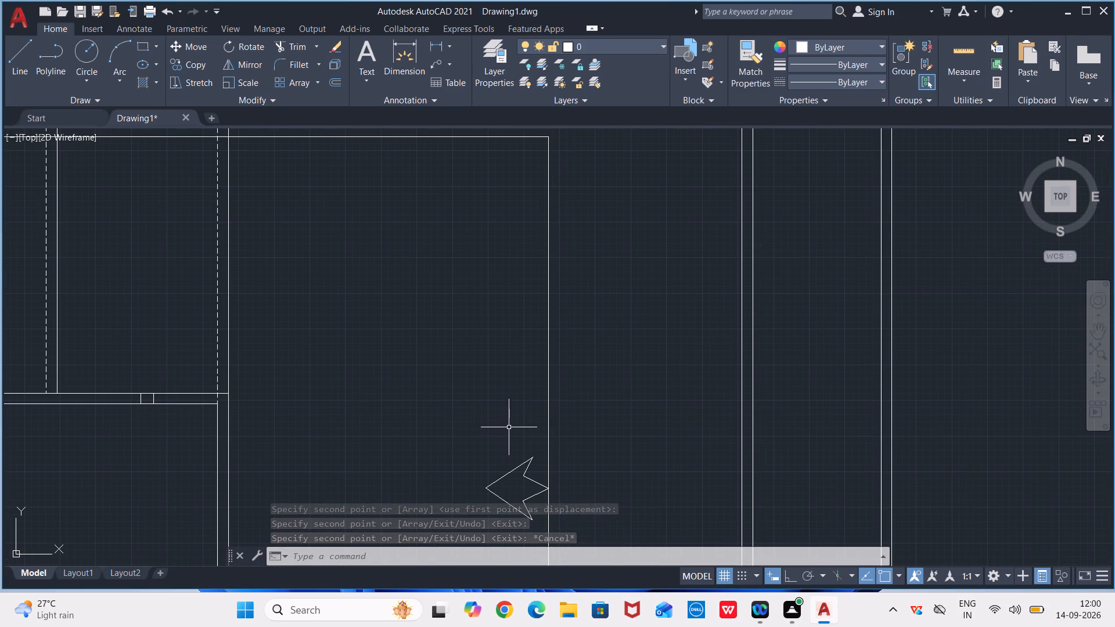
{"action": "left_click_drag", "start_coordinate": [509, 427], "coordinate": [534, 510]}
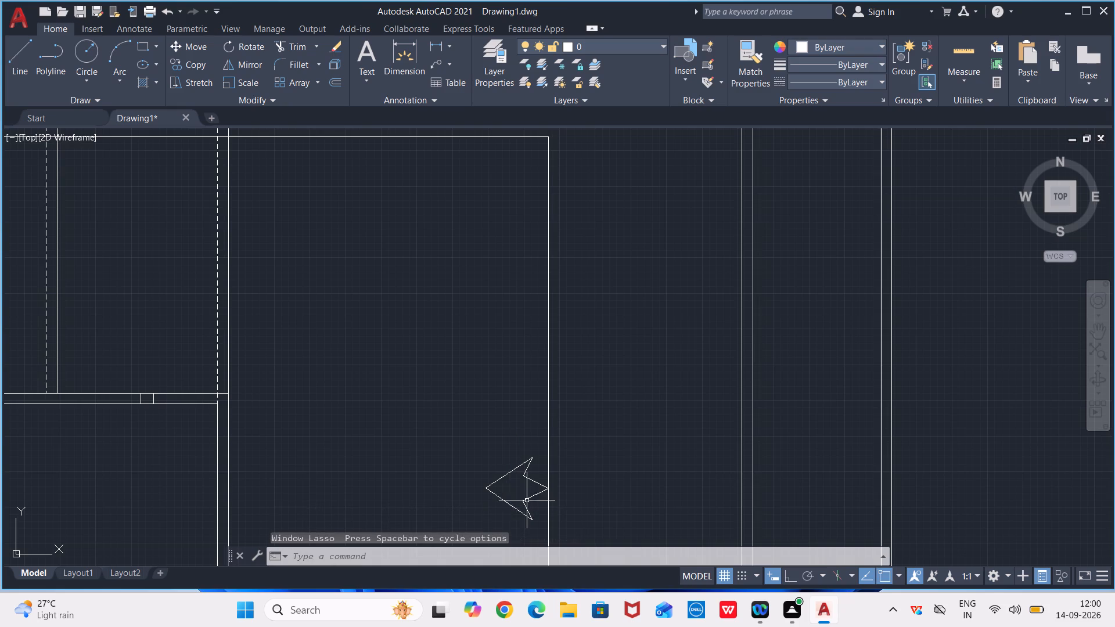
{"action": "middle_click_drag", "start_coordinate": [526, 358], "coordinate": [530, 280]}
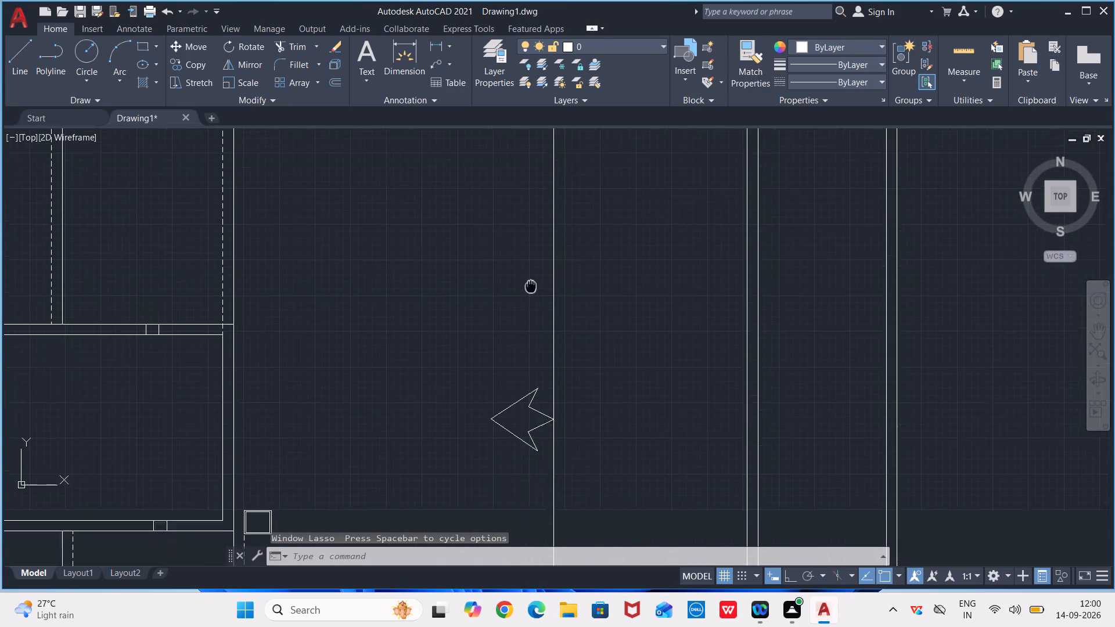
{"action": "middle_click_drag", "start_coordinate": [530, 280], "coordinate": [527, 273]}
{"action": "left_click_drag", "start_coordinate": [537, 341], "coordinate": [494, 420]}
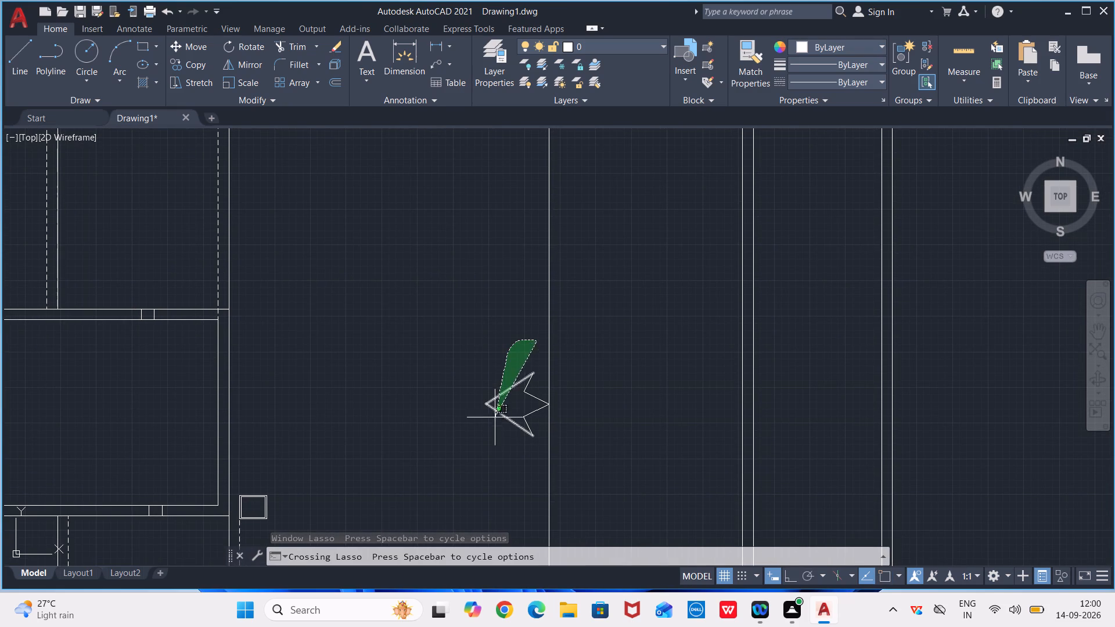
{"action": "left_click_drag", "start_coordinate": [494, 420], "coordinate": [530, 454]}
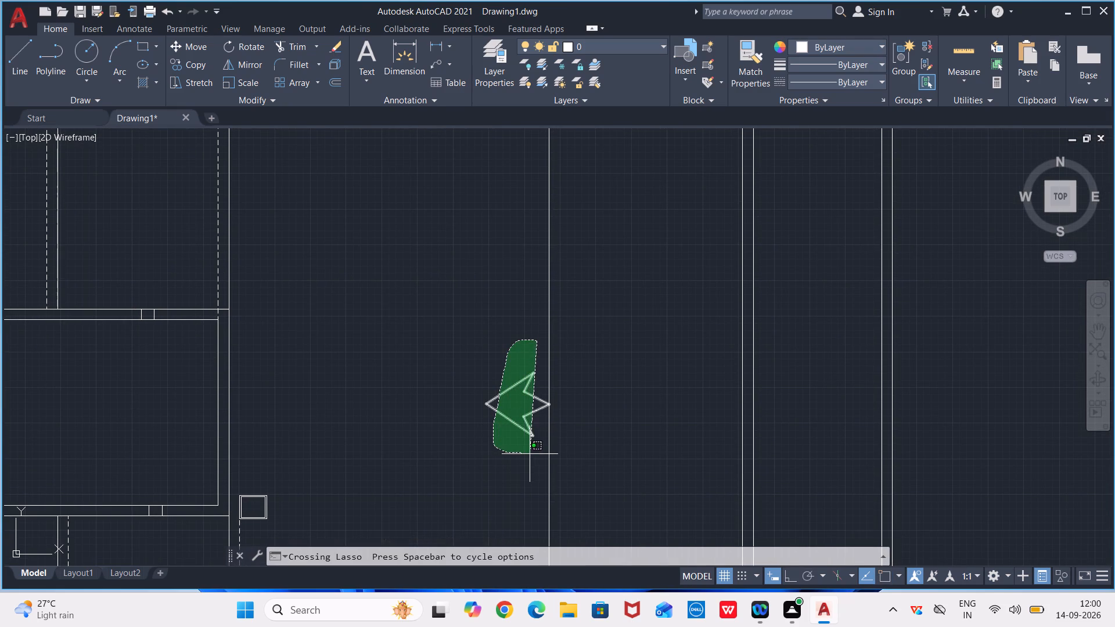
{"action": "left_click_drag", "start_coordinate": [530, 454], "coordinate": [531, 454]}
{"action": "type", "text": "RO"}
{"action": "key", "text": "Return"}
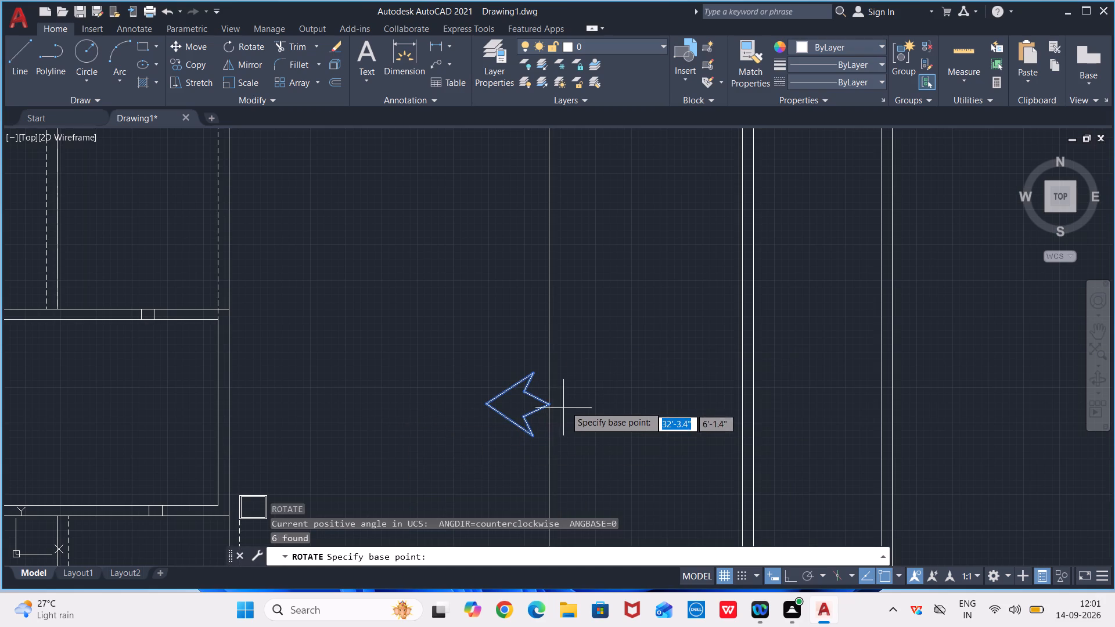
{"action": "left_click", "coordinate": [545, 402]}
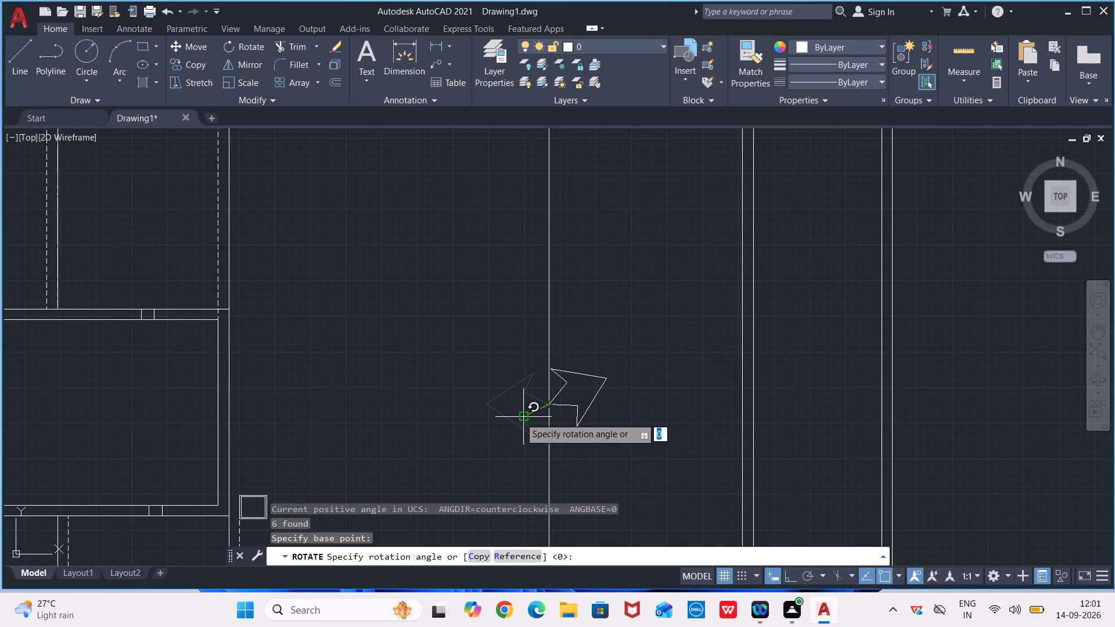
{"action": "left_click", "coordinate": [551, 499]}
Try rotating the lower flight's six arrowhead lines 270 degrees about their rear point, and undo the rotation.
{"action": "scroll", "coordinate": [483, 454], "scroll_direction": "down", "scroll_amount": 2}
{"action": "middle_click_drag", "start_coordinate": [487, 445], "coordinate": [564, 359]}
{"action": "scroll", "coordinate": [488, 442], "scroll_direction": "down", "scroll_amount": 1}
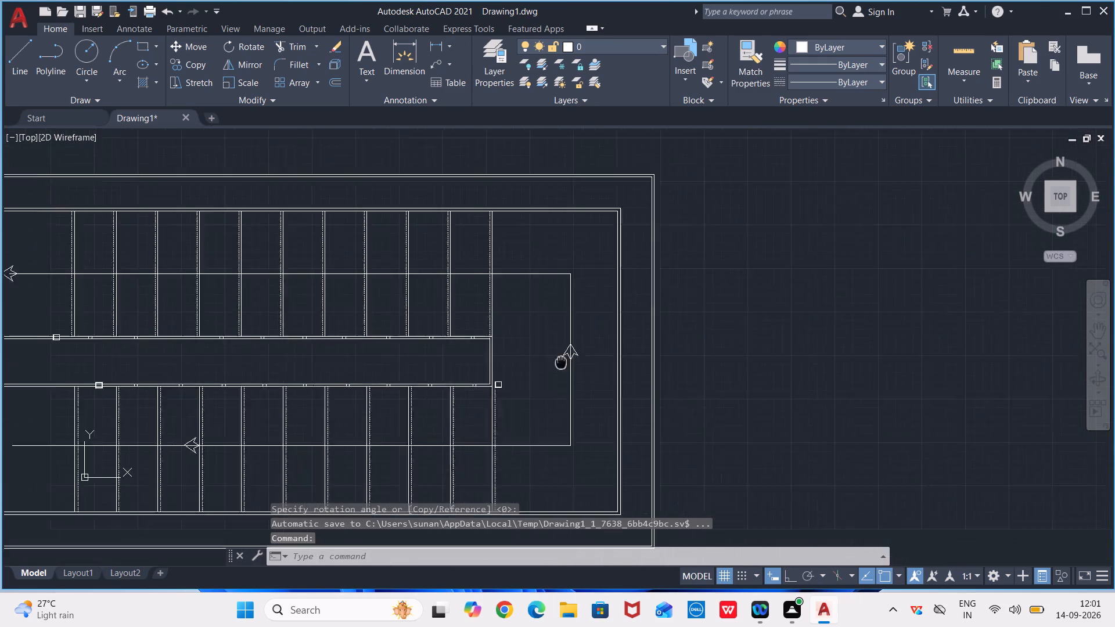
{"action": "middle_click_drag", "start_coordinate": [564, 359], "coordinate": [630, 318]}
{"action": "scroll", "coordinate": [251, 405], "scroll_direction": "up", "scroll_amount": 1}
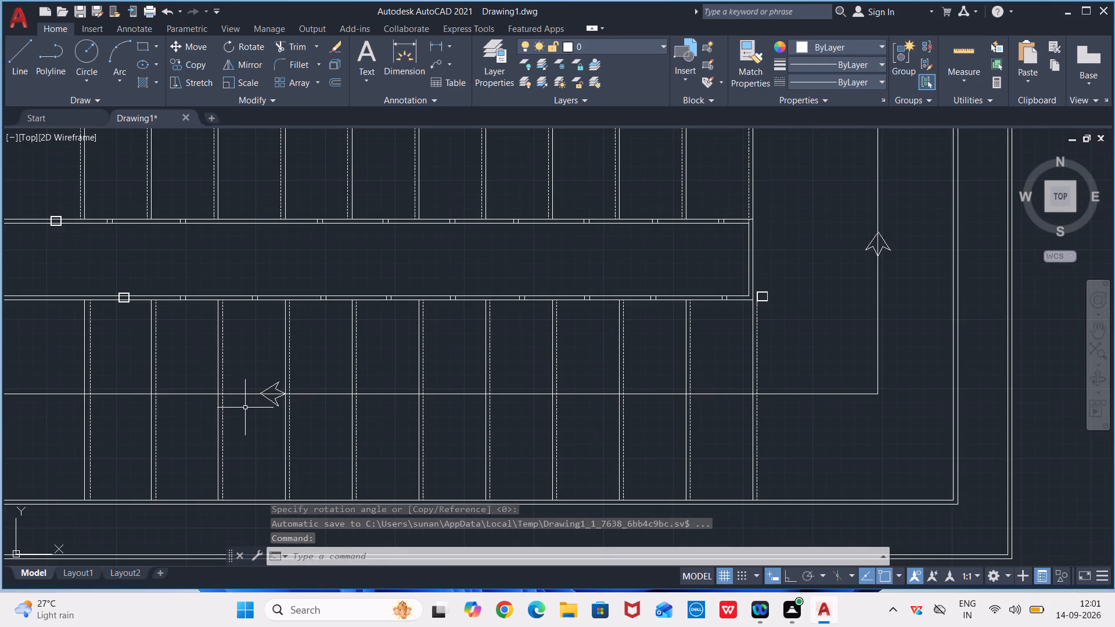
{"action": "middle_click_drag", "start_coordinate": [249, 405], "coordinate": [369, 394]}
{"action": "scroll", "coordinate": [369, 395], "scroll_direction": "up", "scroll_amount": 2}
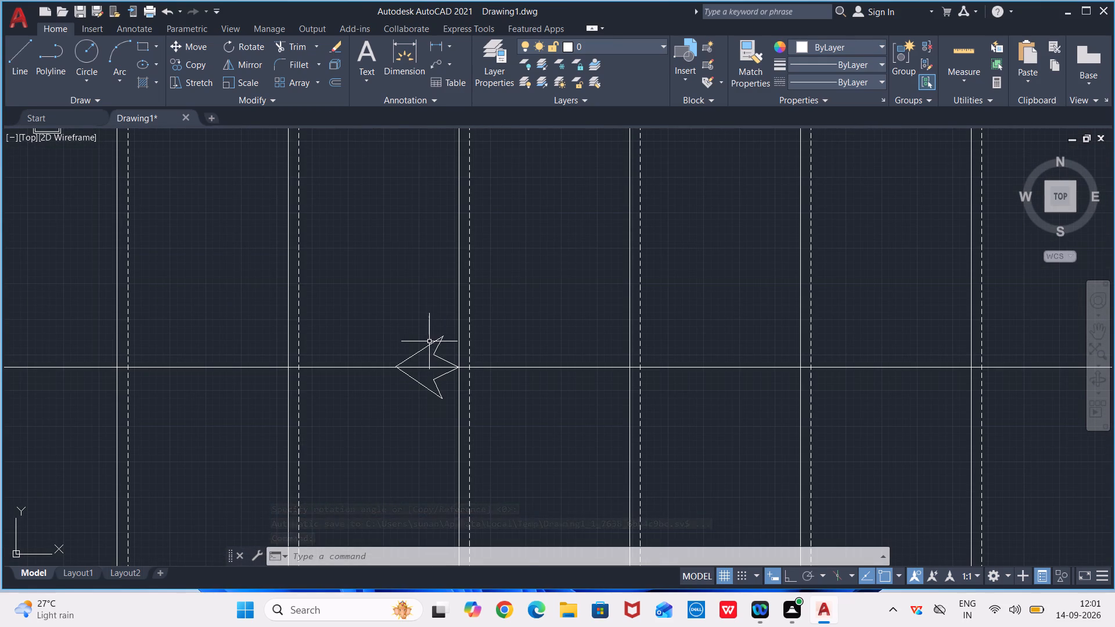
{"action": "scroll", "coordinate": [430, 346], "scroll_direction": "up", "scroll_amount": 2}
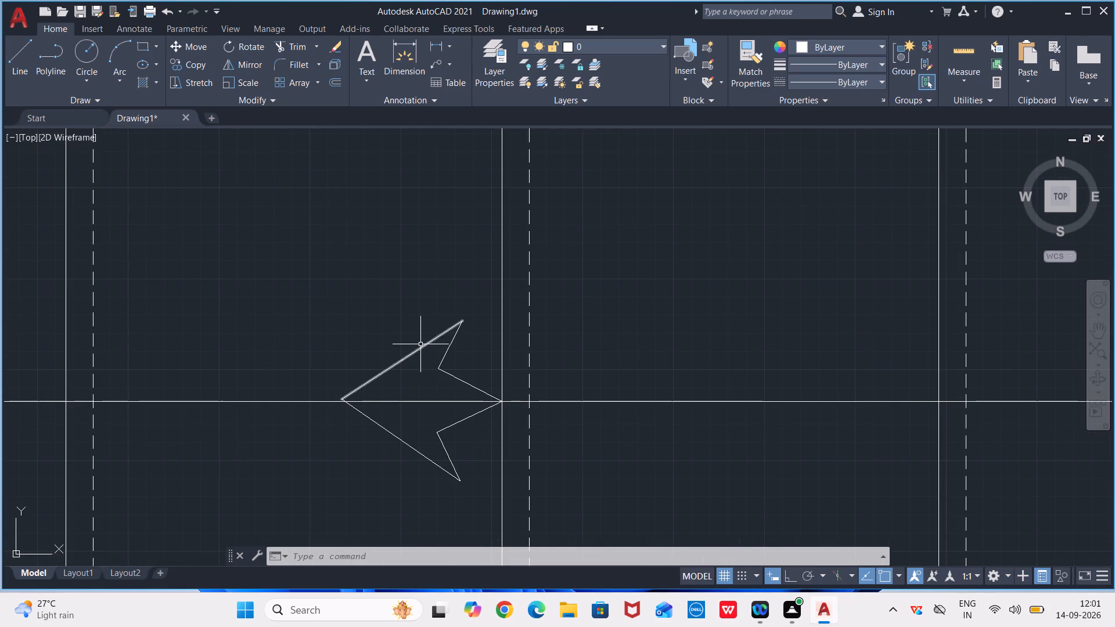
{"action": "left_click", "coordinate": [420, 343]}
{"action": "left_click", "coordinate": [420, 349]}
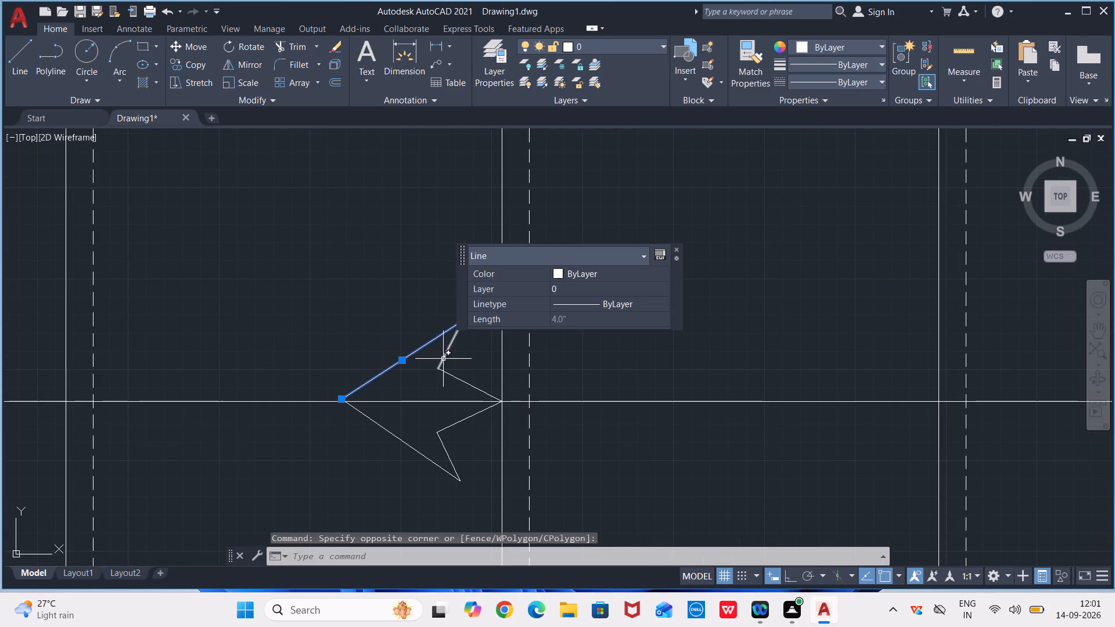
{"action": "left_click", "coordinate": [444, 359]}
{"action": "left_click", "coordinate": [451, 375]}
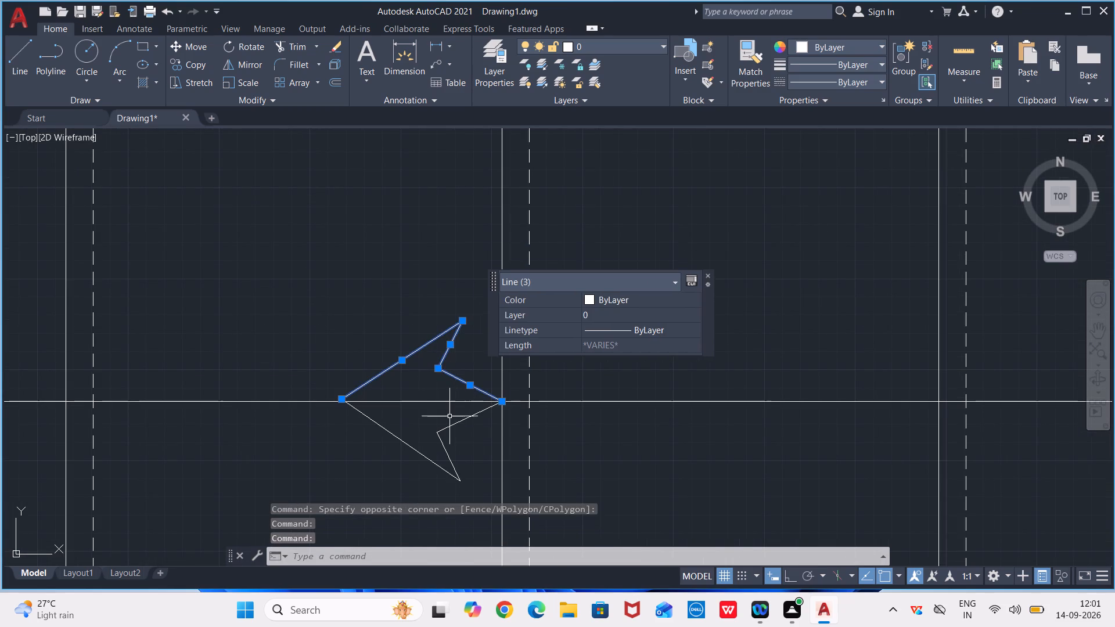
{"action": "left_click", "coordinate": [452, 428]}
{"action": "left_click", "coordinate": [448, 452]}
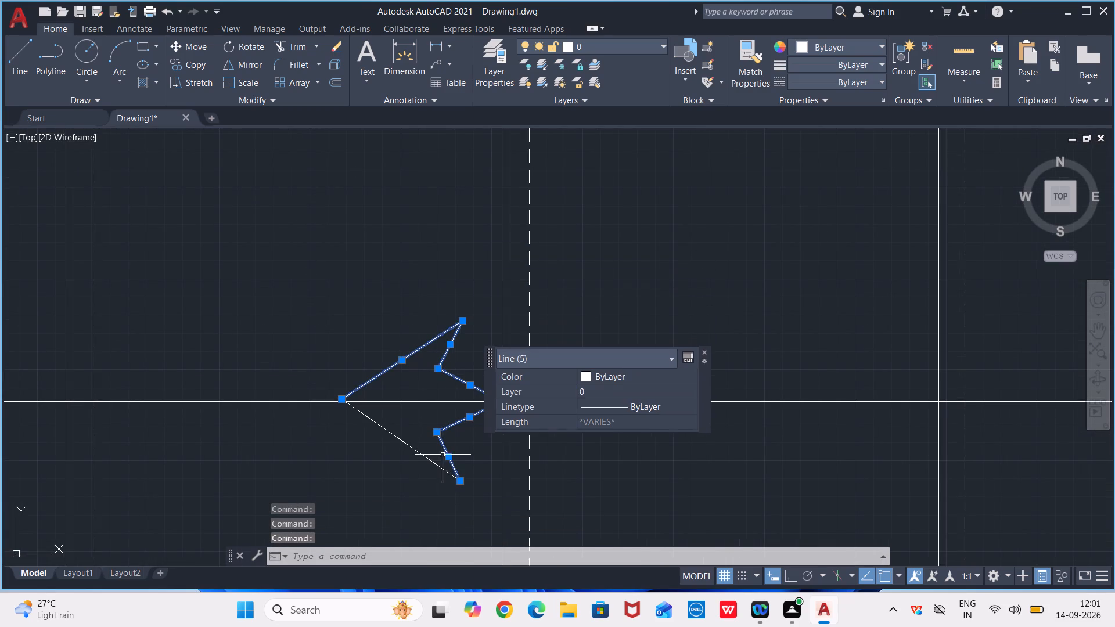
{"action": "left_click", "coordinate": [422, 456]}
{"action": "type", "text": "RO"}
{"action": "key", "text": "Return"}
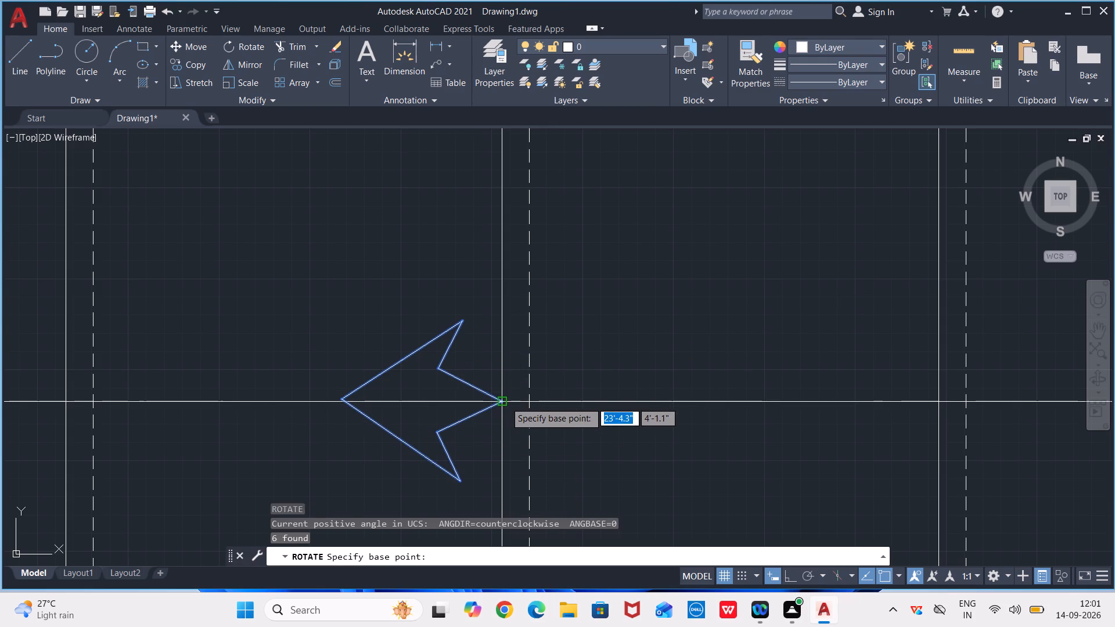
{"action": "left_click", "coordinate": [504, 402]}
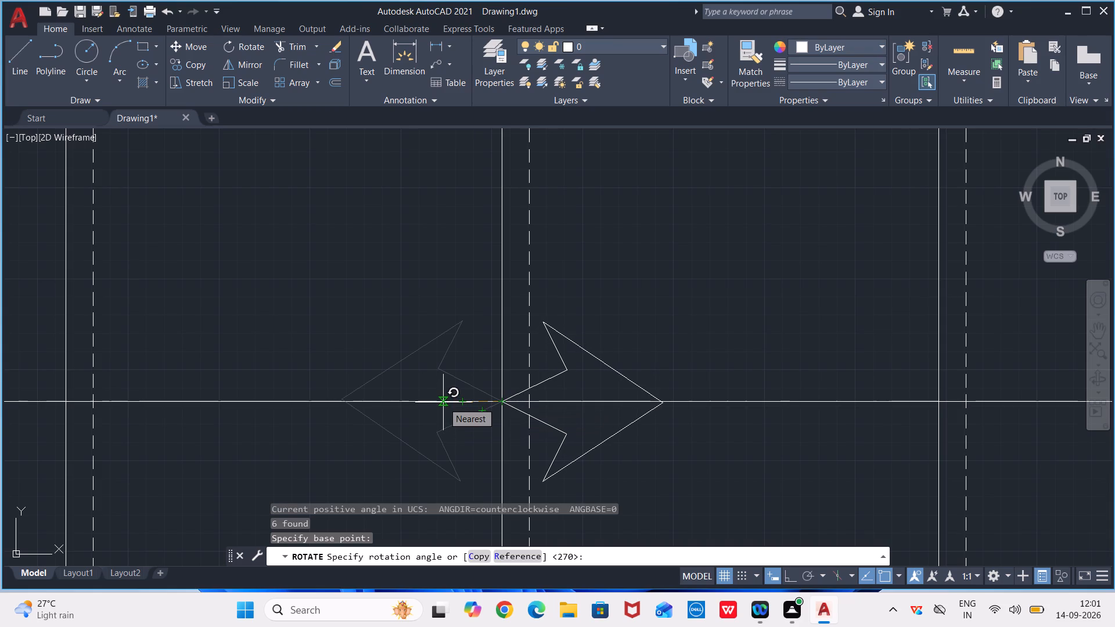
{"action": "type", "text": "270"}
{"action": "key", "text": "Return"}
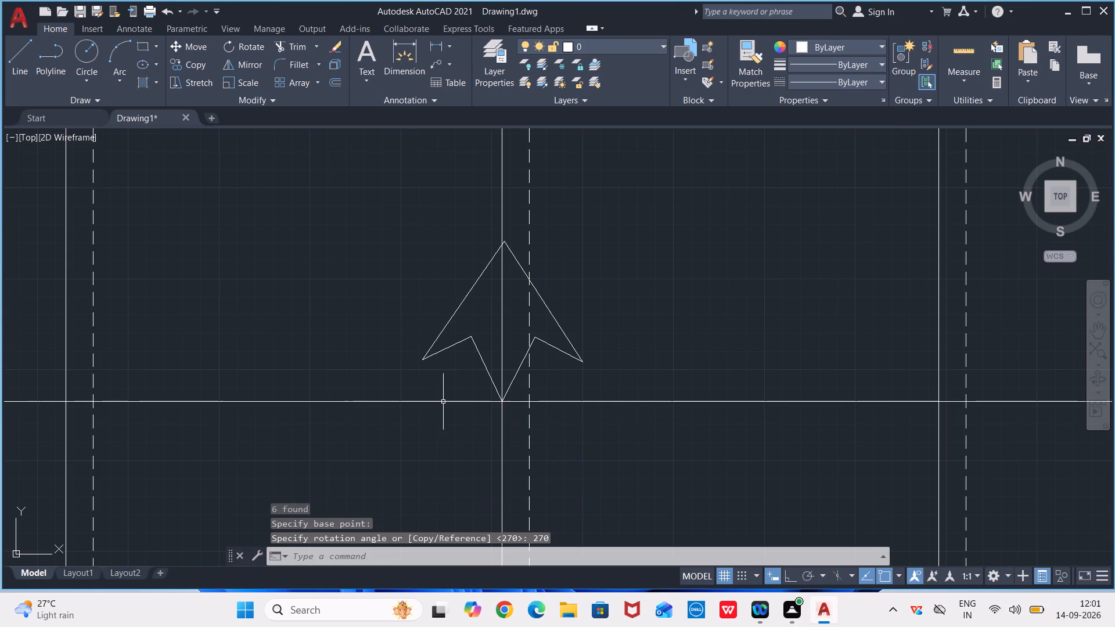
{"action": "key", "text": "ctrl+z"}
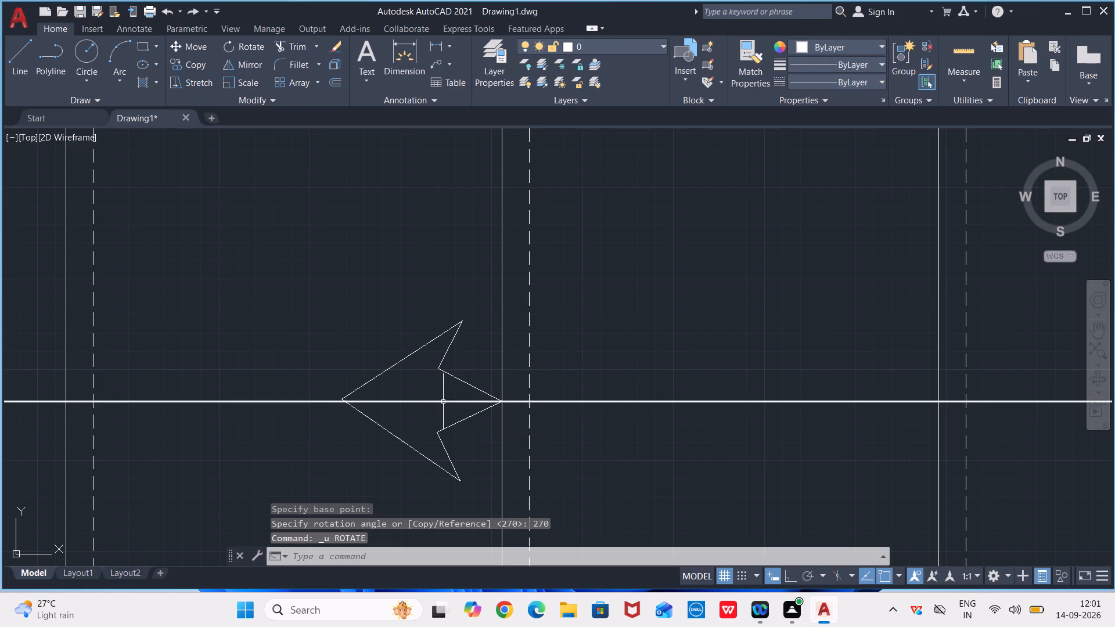
Rotate the lower flight's six arrowhead lines half a turn about their tip so the arrowhead points toward the landing.
{"action": "type", "text": "RO"}
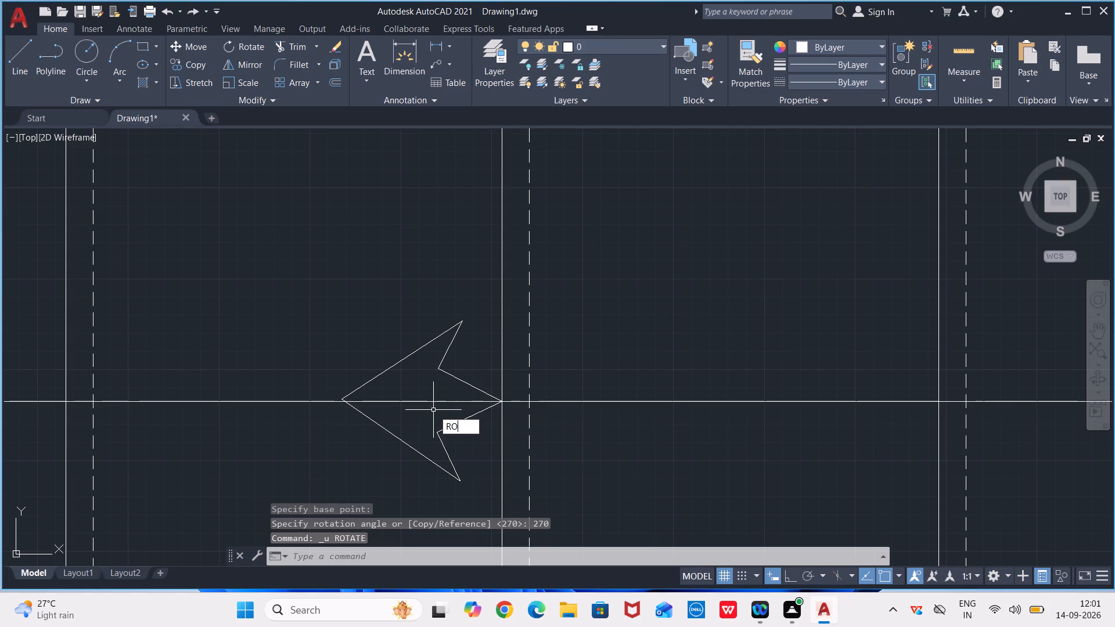
{"action": "key", "text": "Return"}
{"action": "left_click", "coordinate": [422, 347]}
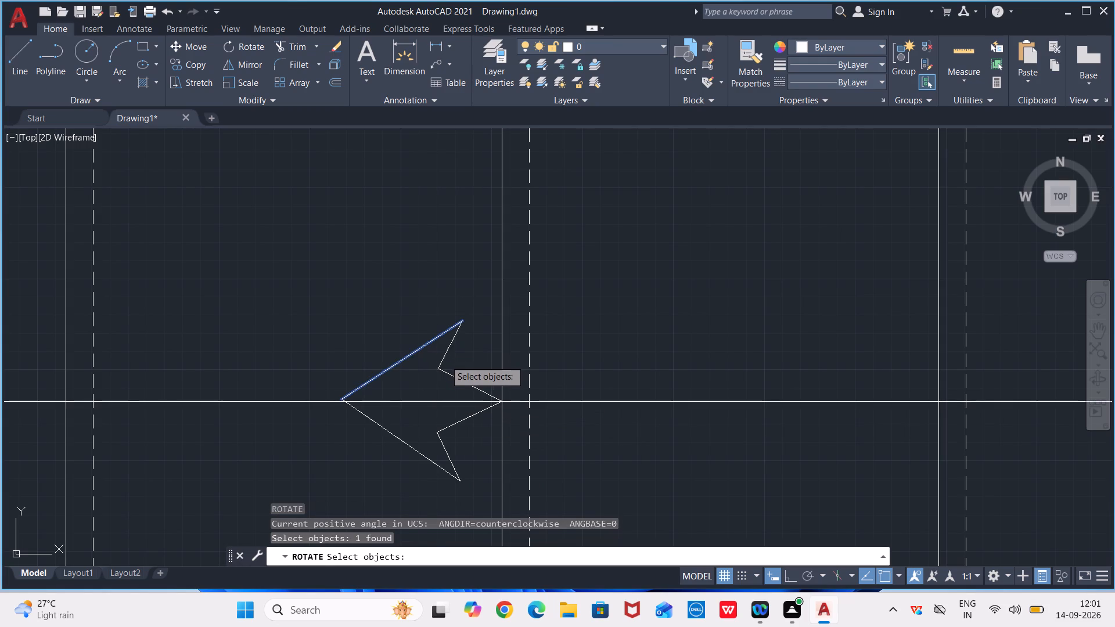
{"action": "left_click", "coordinate": [445, 360]}
{"action": "left_click", "coordinate": [448, 373]}
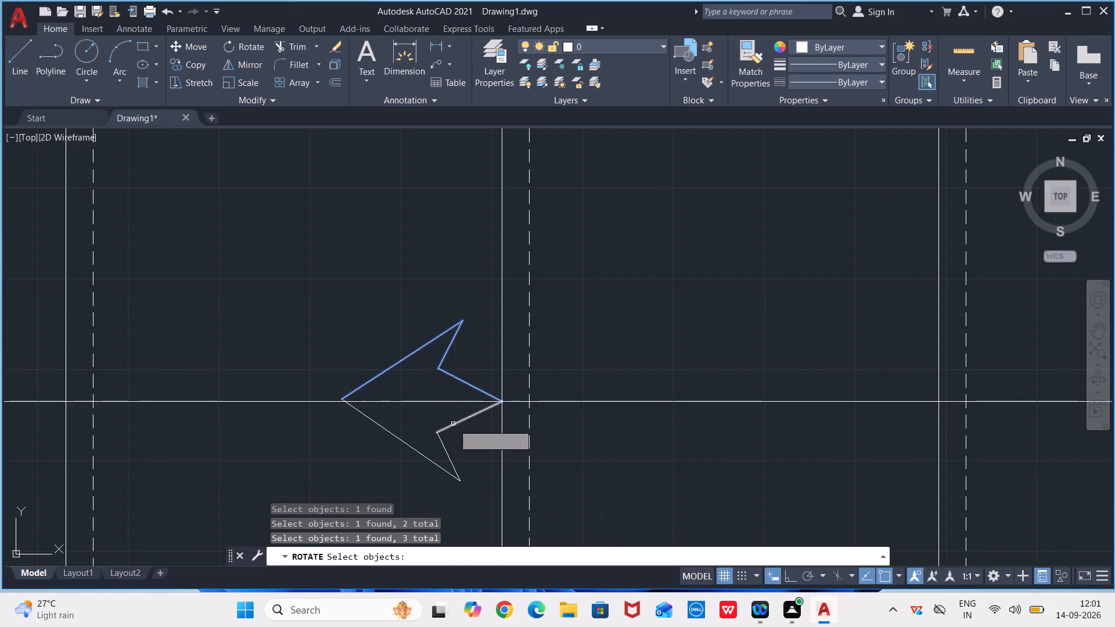
{"action": "left_click", "coordinate": [455, 427]}
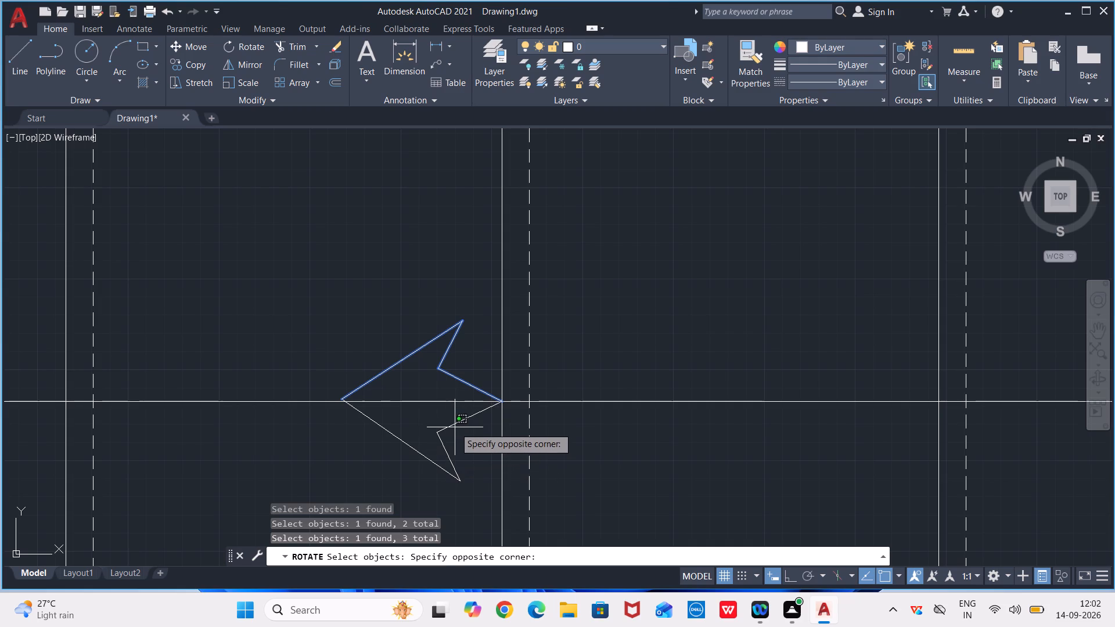
{"action": "left_click", "coordinate": [455, 424]}
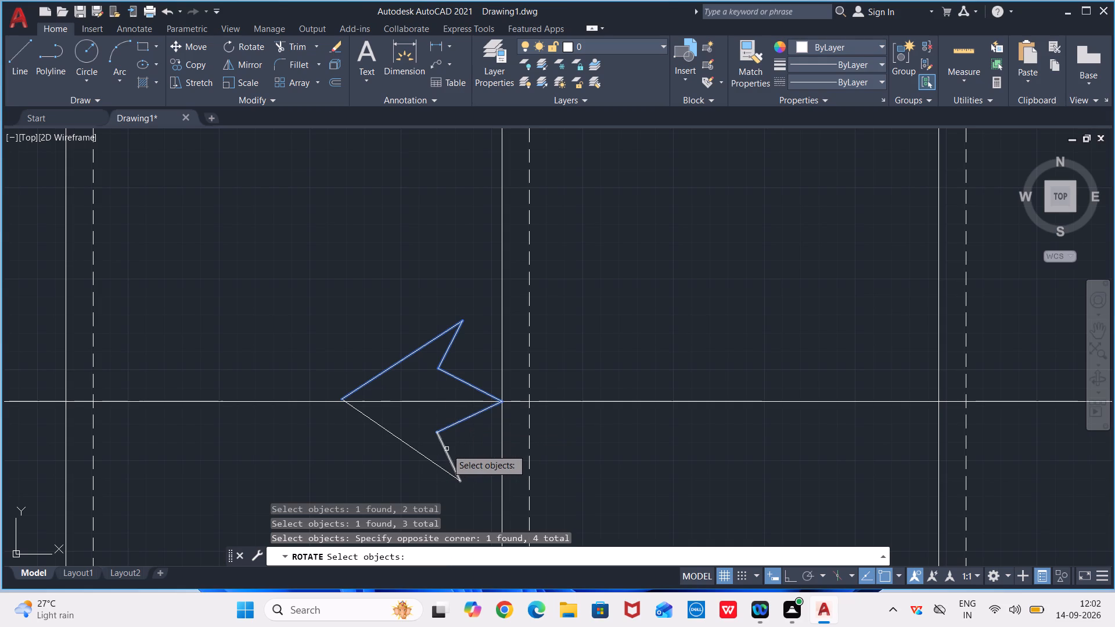
{"action": "left_click", "coordinate": [447, 449]}
{"action": "left_click", "coordinate": [420, 455]}
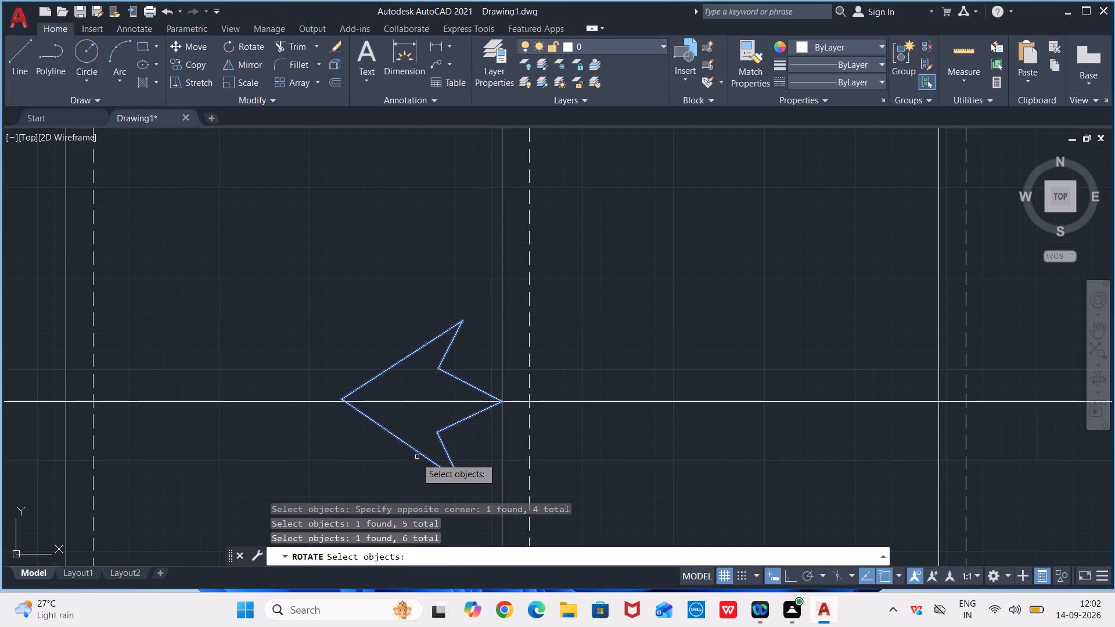
{"action": "key", "text": "Return"}
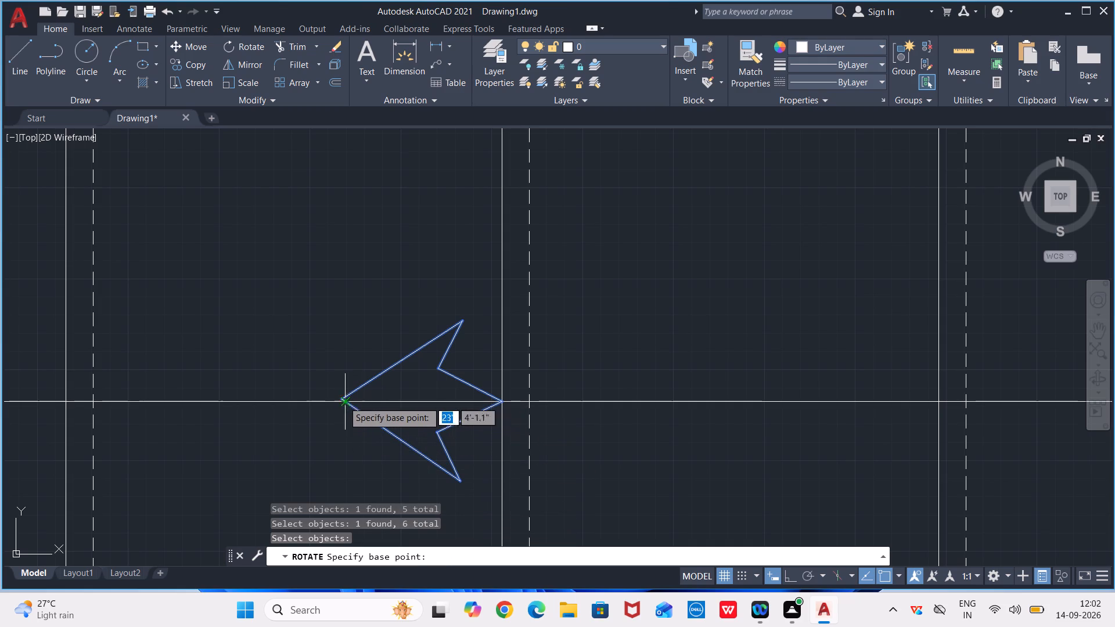
{"action": "left_click", "coordinate": [342, 399]}
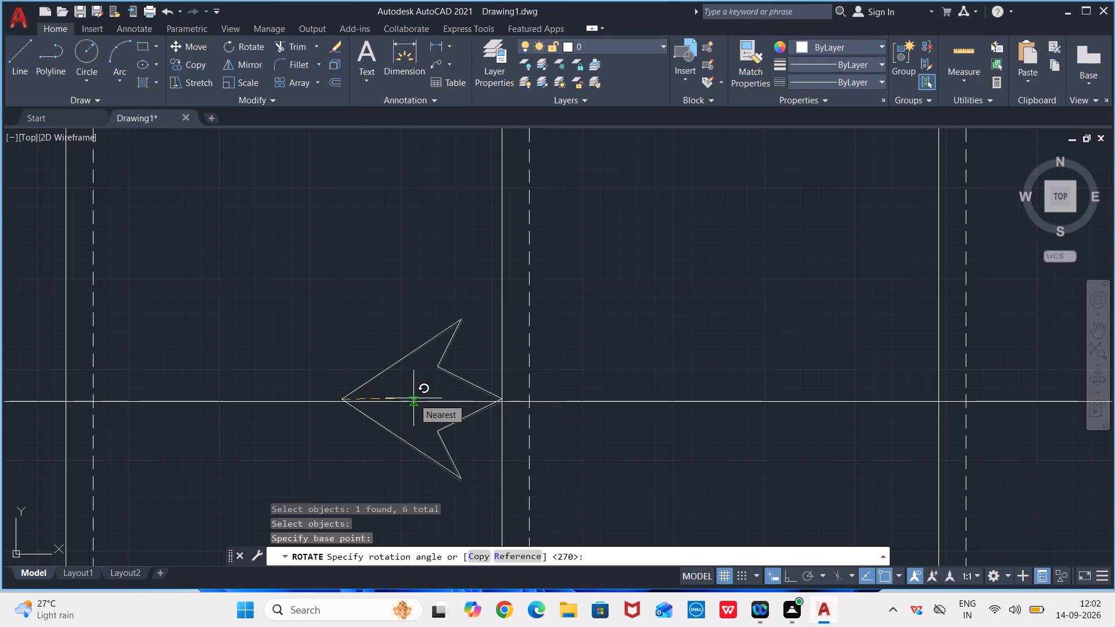
{"action": "left_click", "coordinate": [269, 401]}
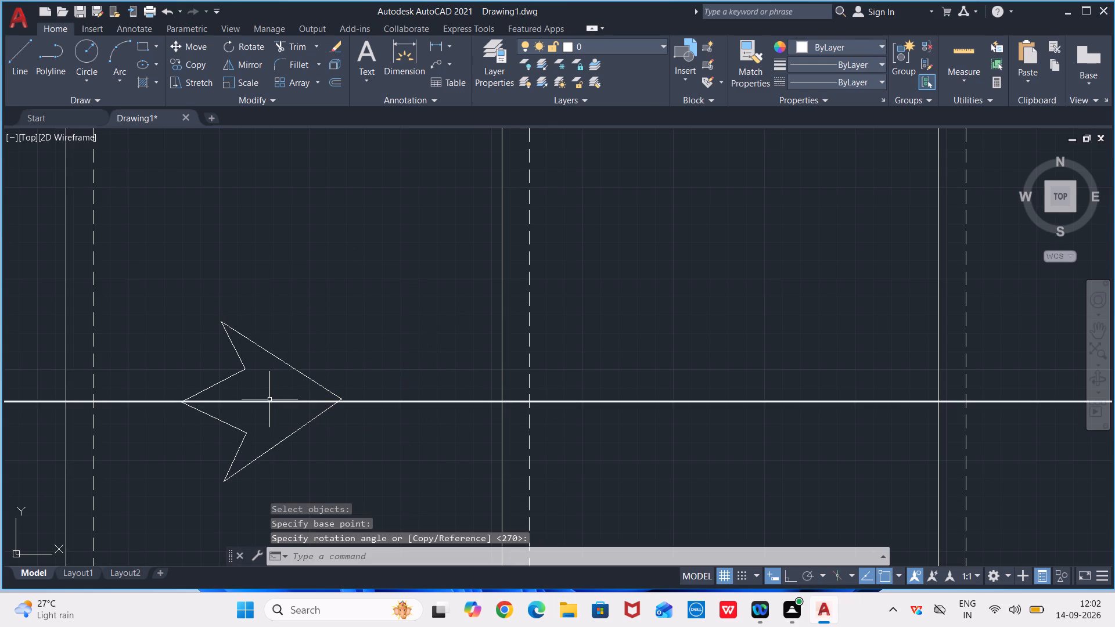
Move the lower flight's six arrowhead lines about 4.4" along the walk line toward the landing, placing the tip on the fourth riser line.
{"action": "left_click", "coordinate": [332, 393]}
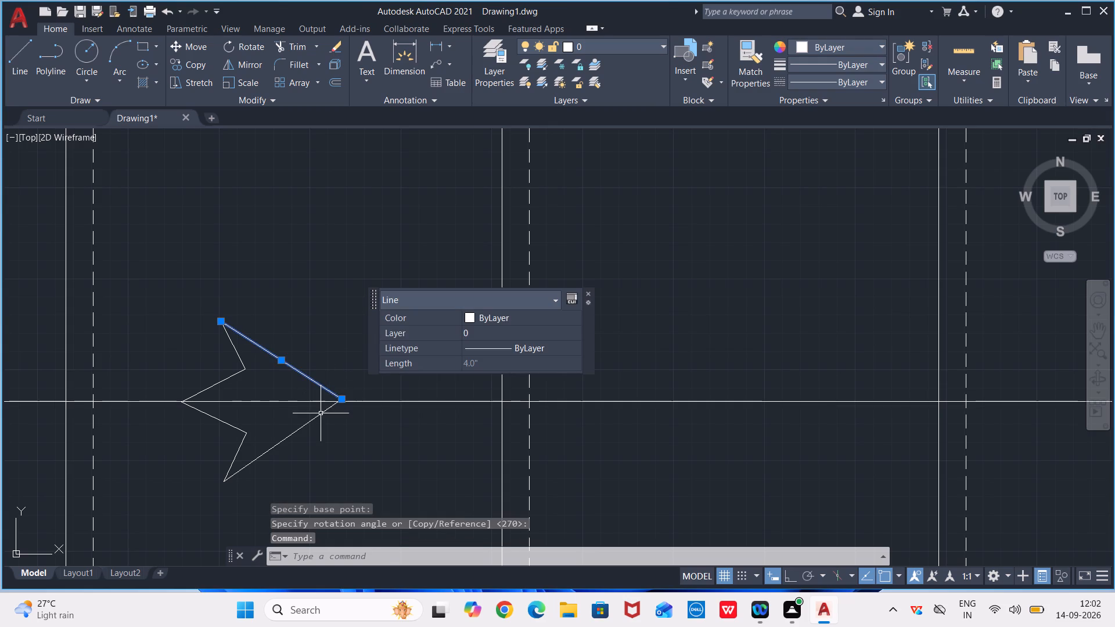
{"action": "left_click", "coordinate": [318, 417]}
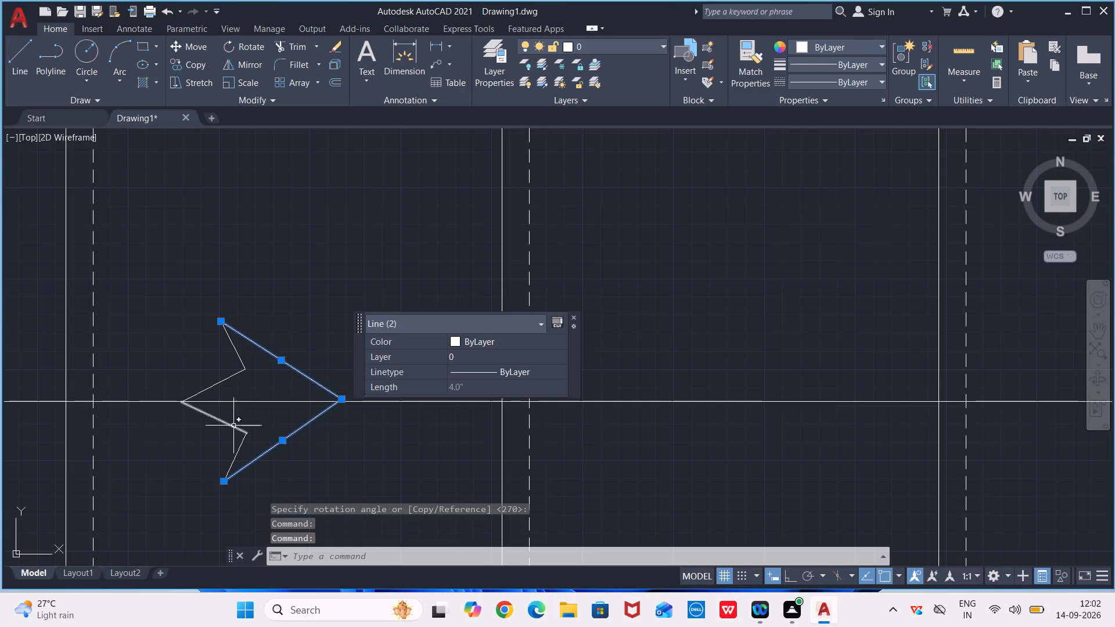
{"action": "left_click", "coordinate": [234, 426]}
{"action": "left_click", "coordinate": [239, 444]}
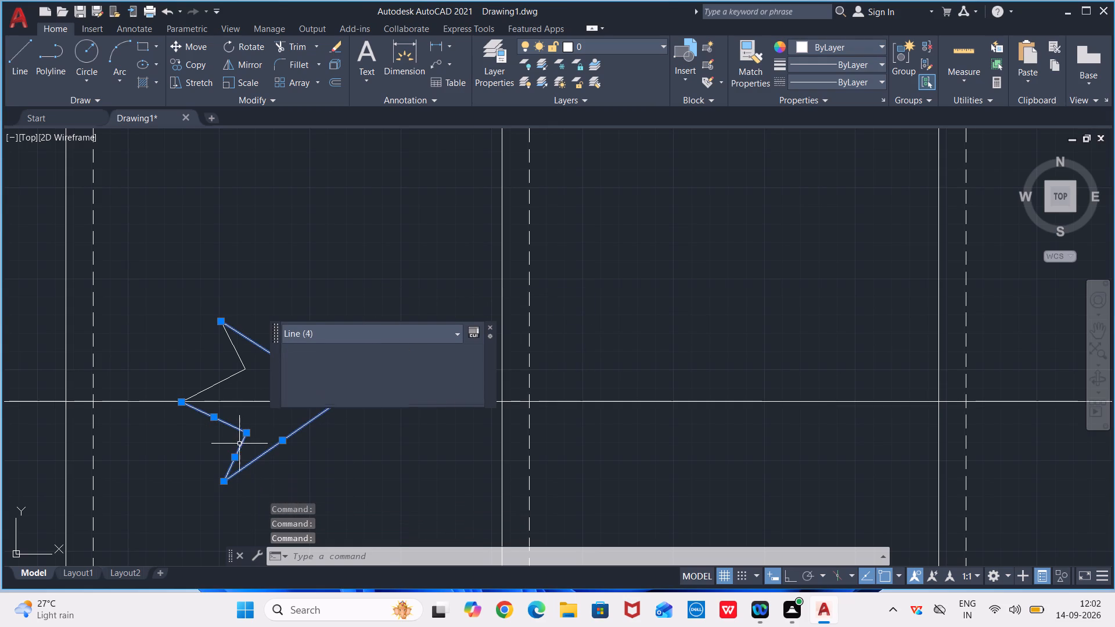
{"action": "left_click", "coordinate": [227, 380]}
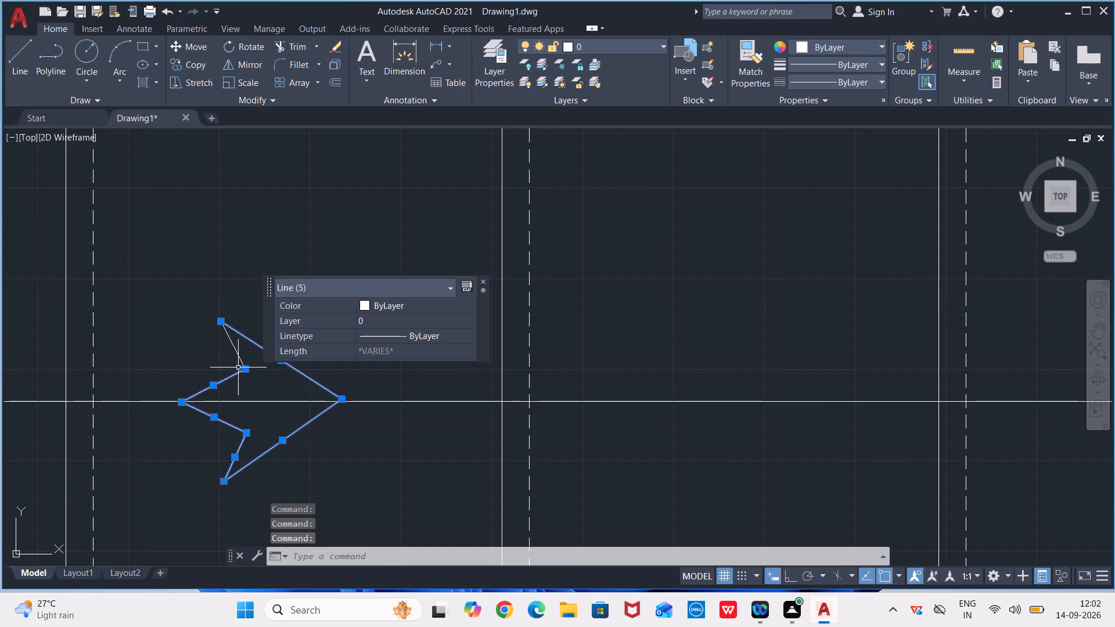
{"action": "left_click", "coordinate": [240, 361]}
{"action": "type", "text": "MO"}
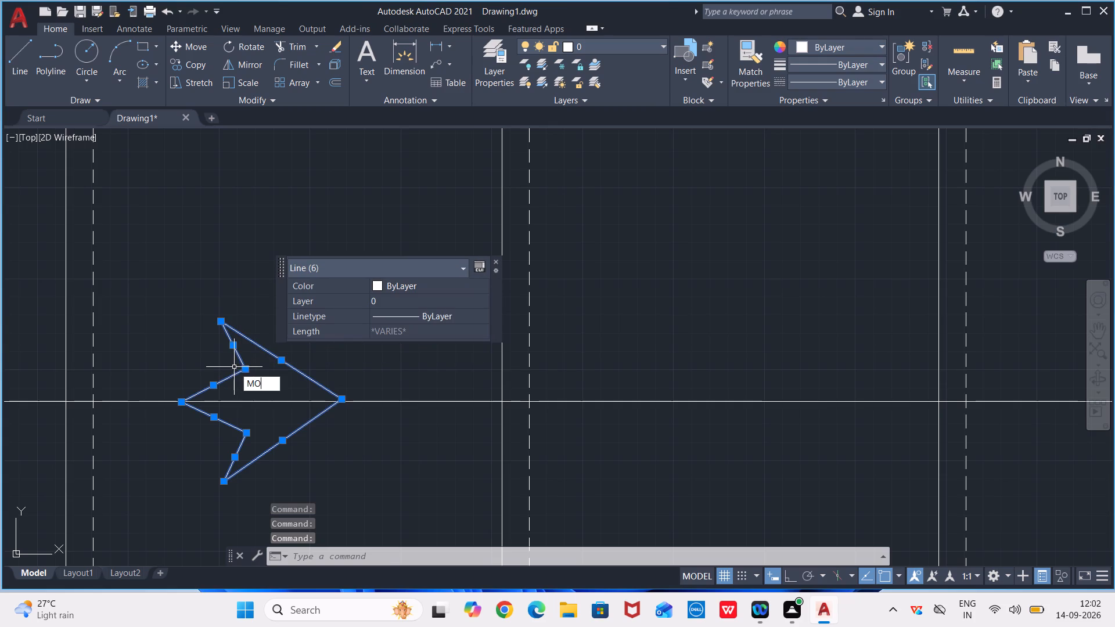
{"action": "key", "text": "Return"}
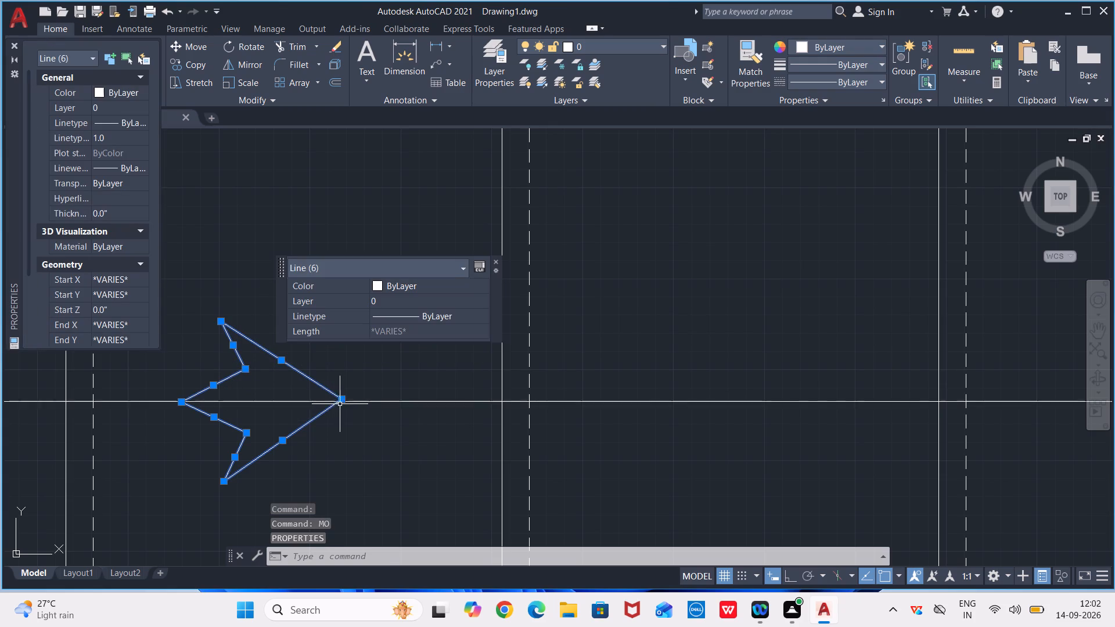
{"action": "left_click", "coordinate": [343, 402]}
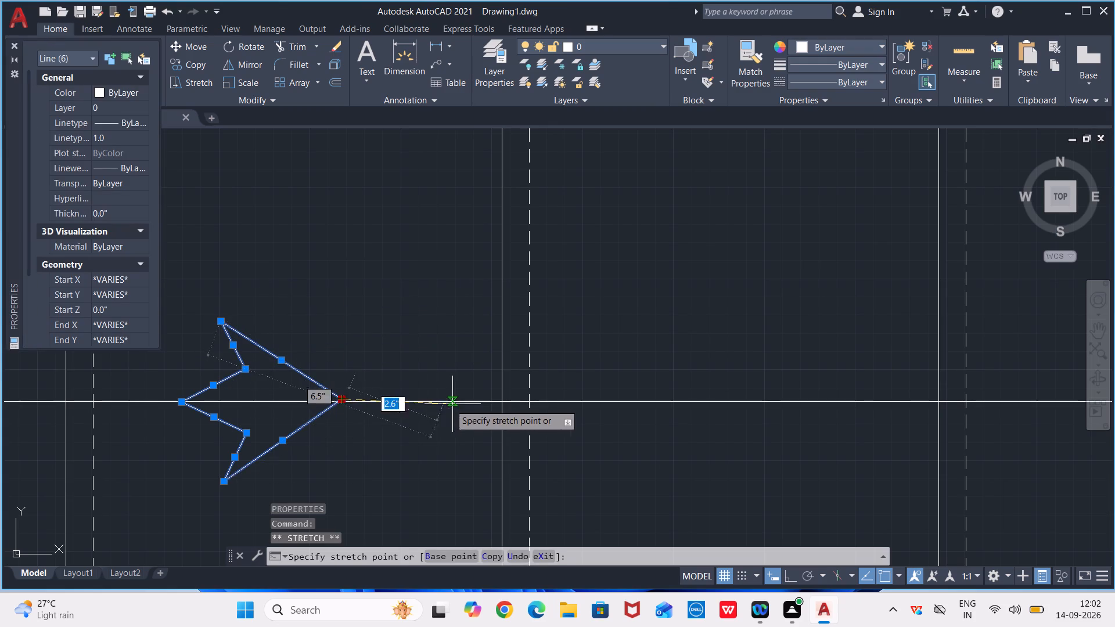
{"action": "key", "text": "Escape"}
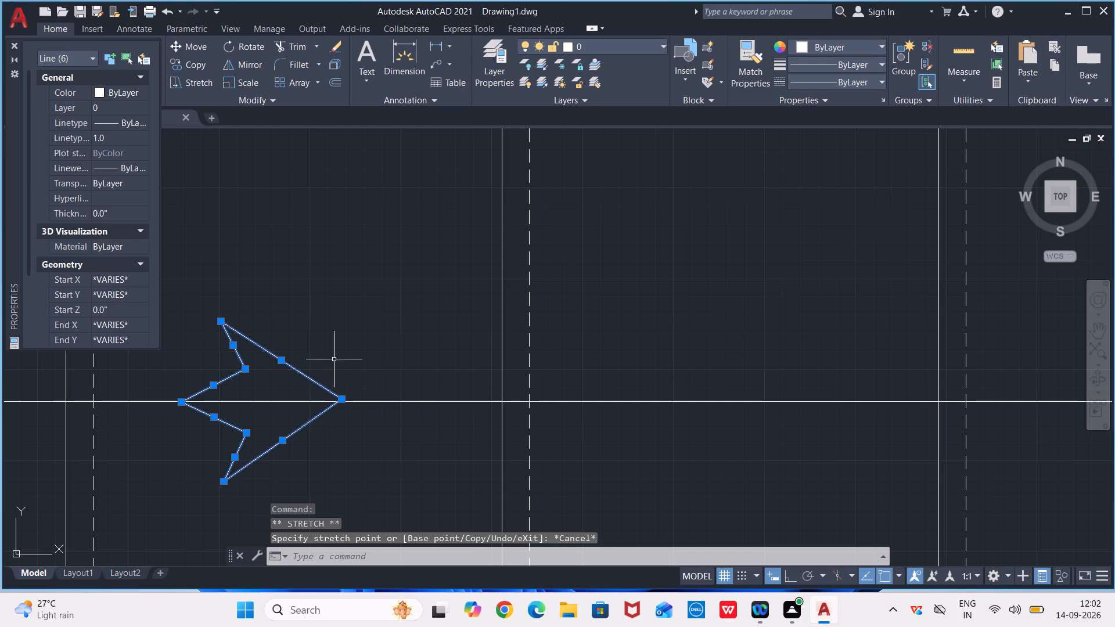
{"action": "left_click", "coordinate": [16, 44]}
{"action": "key", "text": "m"}
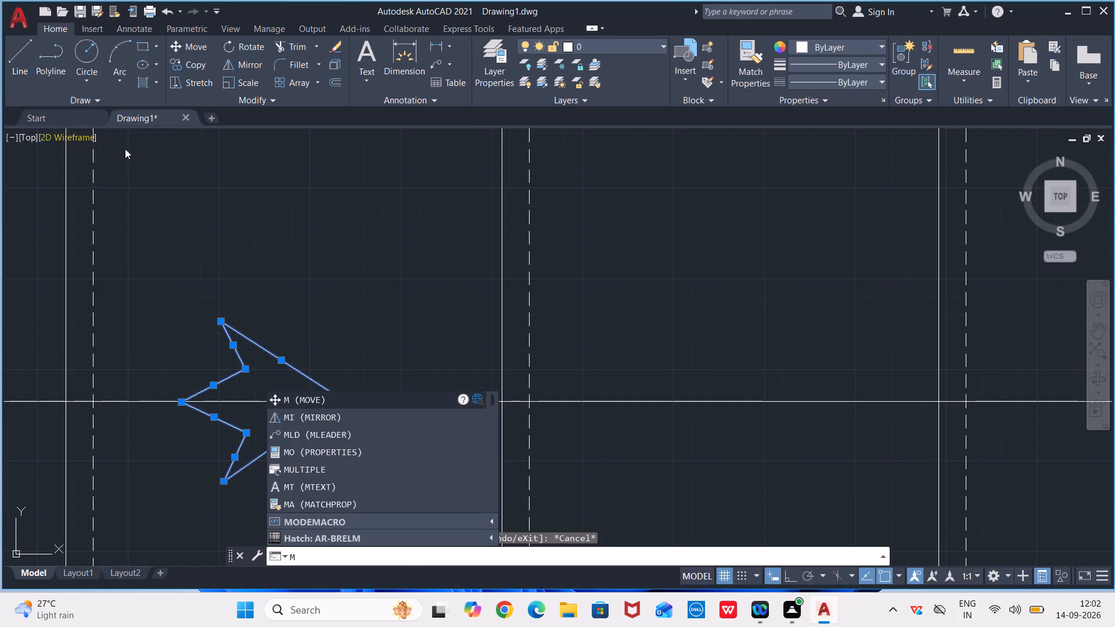
{"action": "key", "text": "Return"}
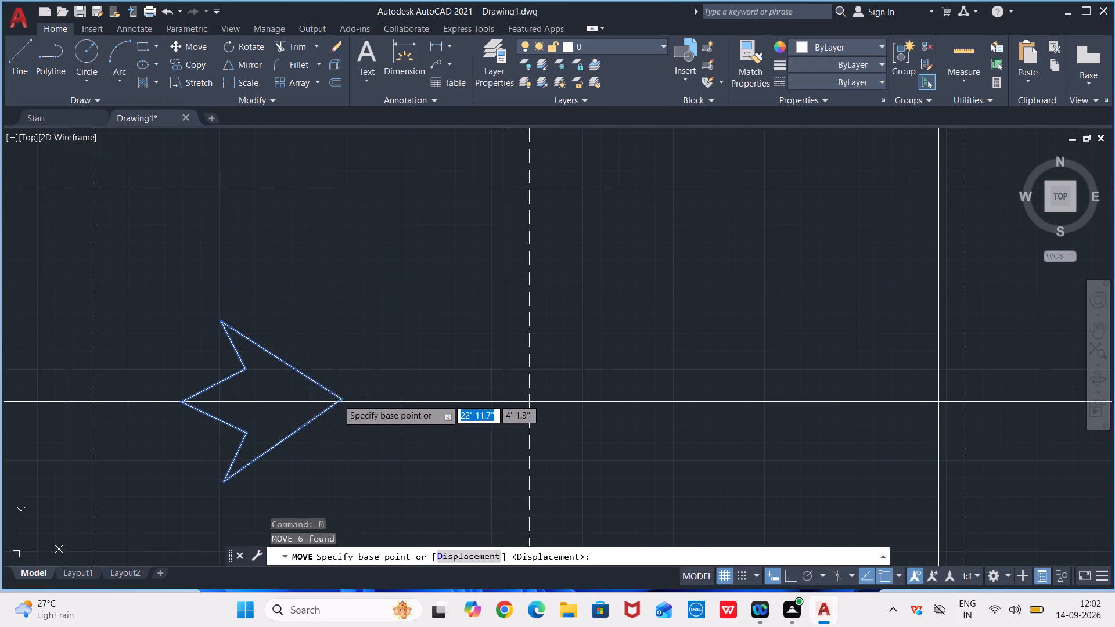
{"action": "left_click", "coordinate": [345, 395]}
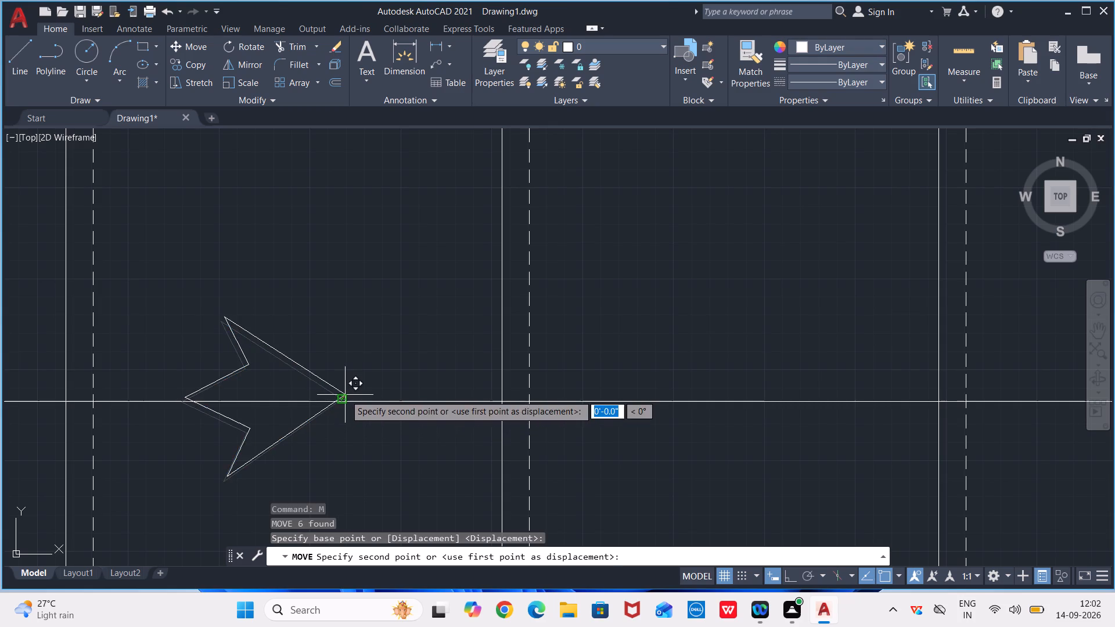
{"action": "left_click", "coordinate": [499, 402]}
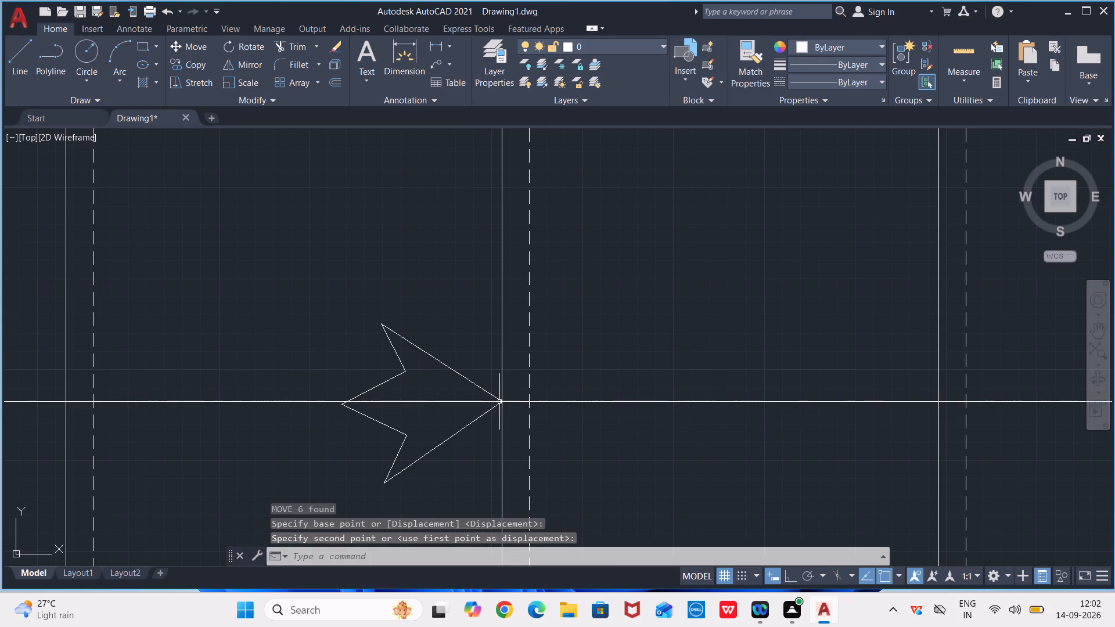
{"action": "key", "text": "Escape"}
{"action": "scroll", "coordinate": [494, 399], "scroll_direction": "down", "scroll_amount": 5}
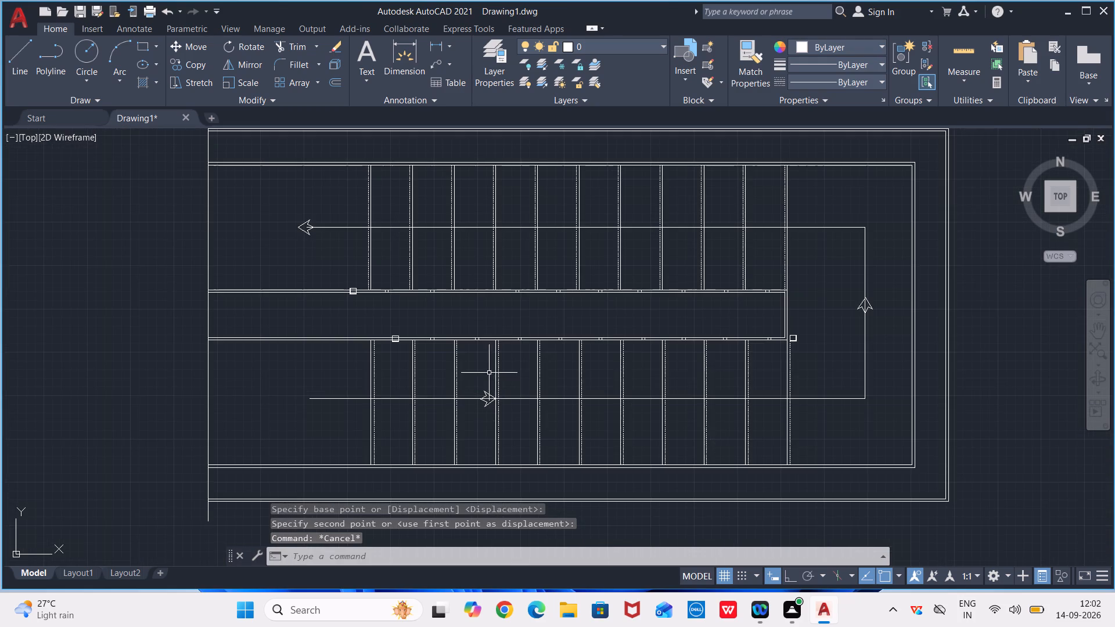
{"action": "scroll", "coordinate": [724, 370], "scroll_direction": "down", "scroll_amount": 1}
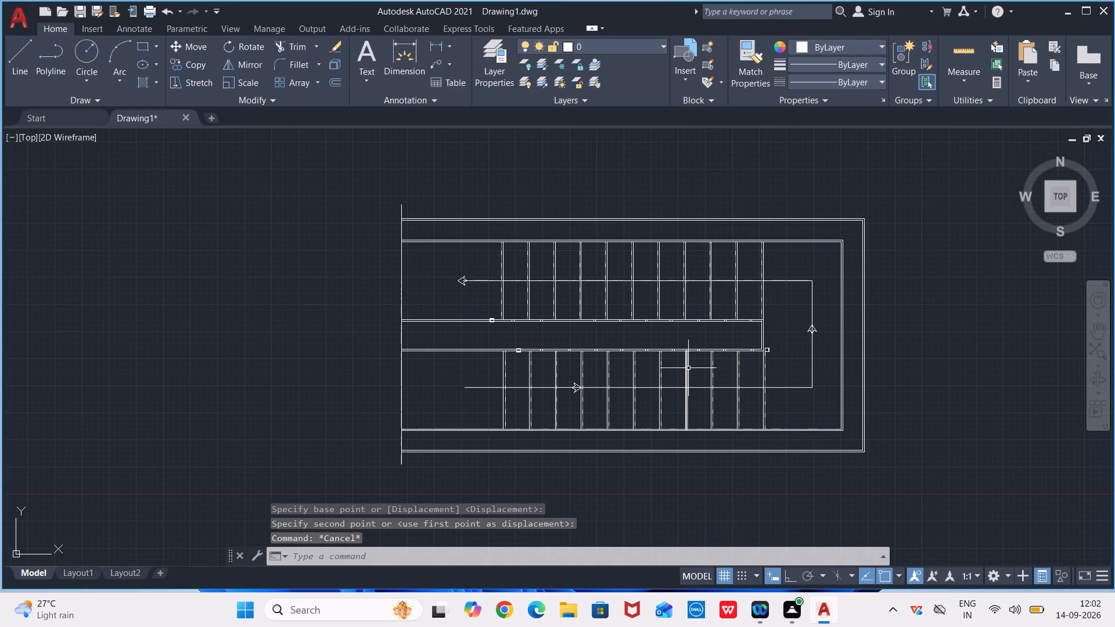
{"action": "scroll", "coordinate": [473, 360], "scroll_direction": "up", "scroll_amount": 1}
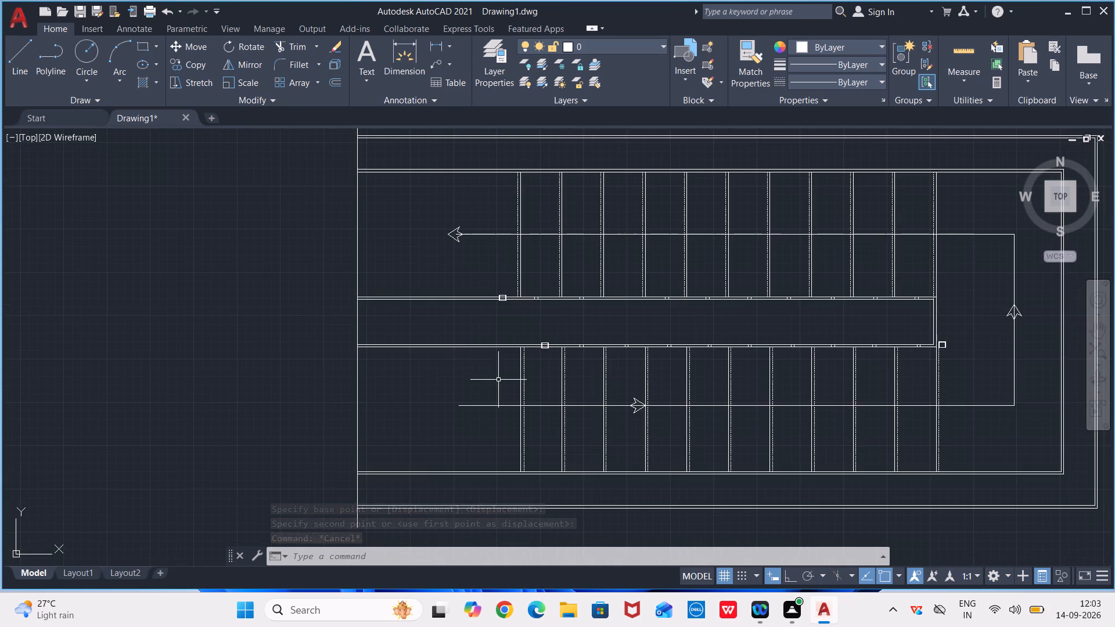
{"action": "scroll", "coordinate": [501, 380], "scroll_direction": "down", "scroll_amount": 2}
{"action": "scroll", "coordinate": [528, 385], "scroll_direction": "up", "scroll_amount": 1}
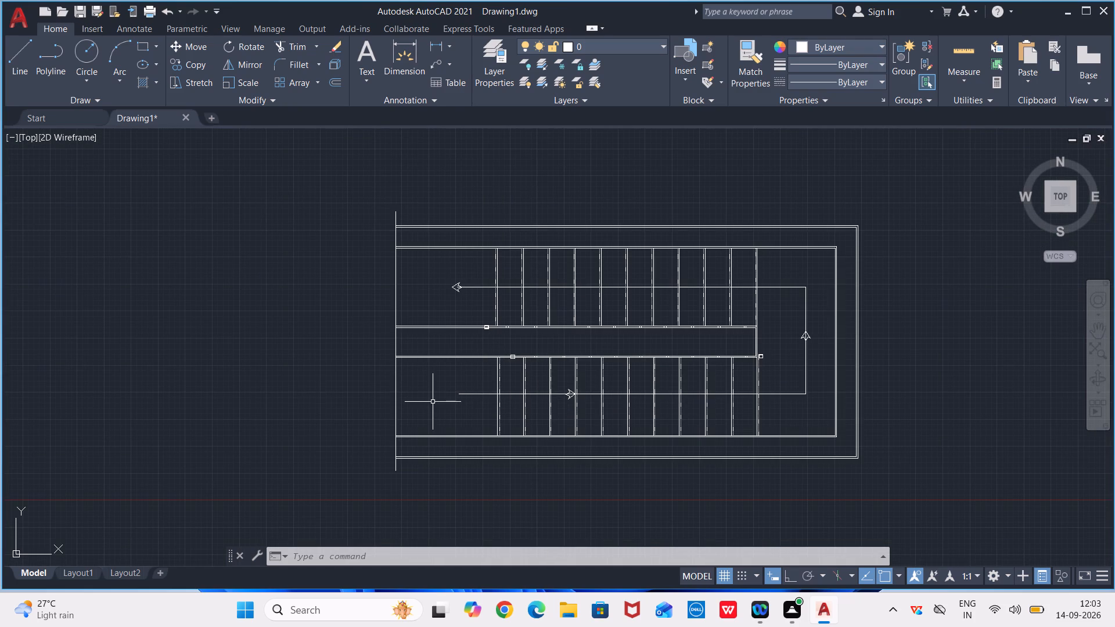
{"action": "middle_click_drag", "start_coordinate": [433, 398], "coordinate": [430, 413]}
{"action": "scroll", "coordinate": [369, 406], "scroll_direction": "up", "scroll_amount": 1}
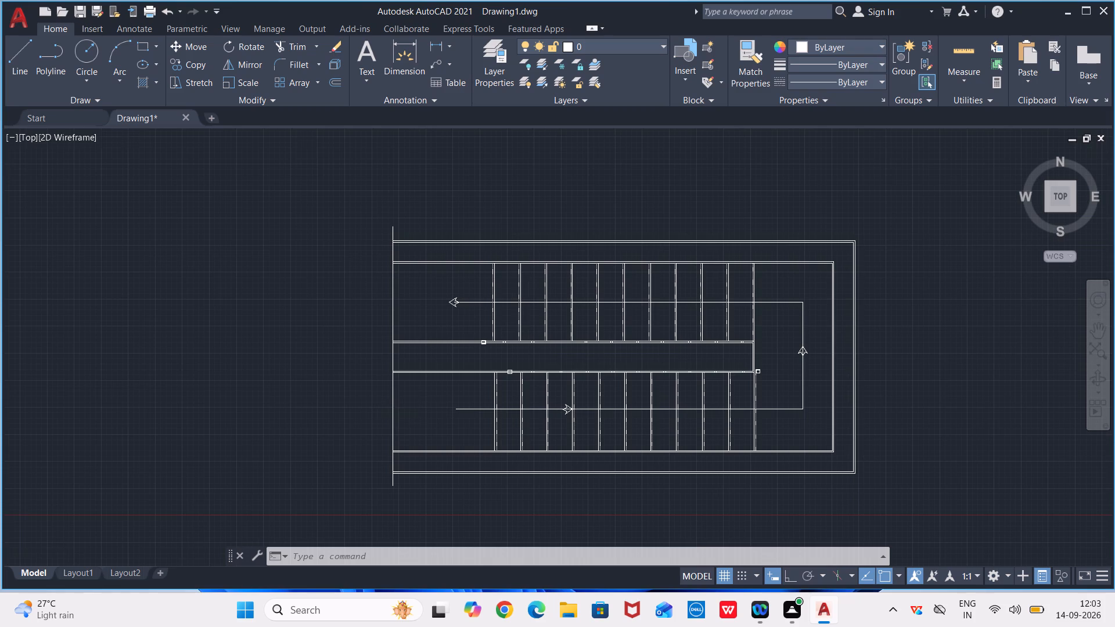
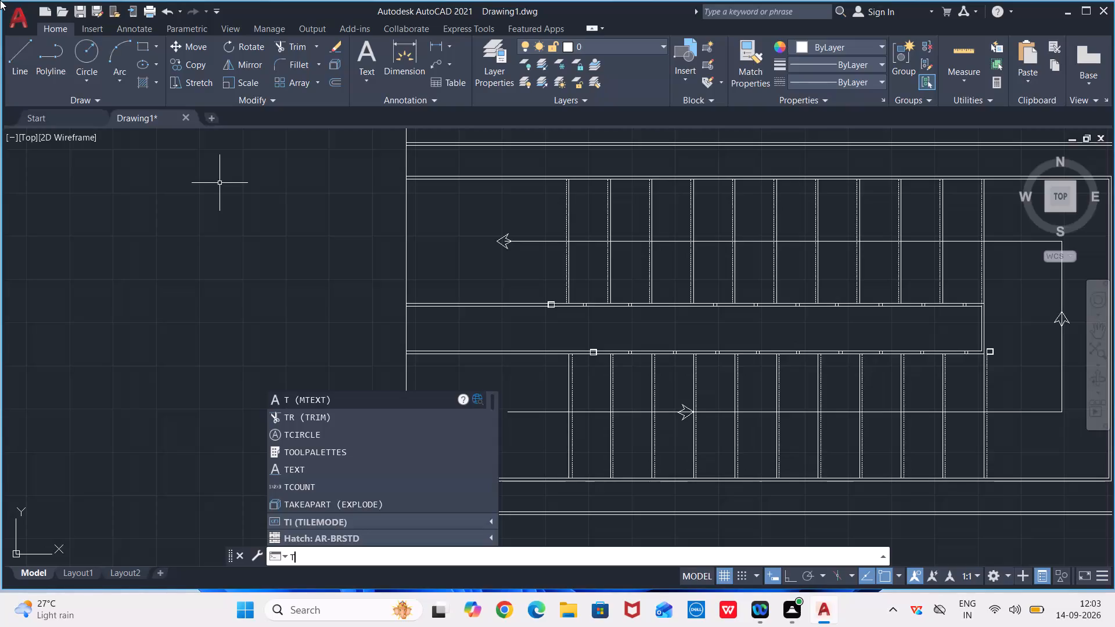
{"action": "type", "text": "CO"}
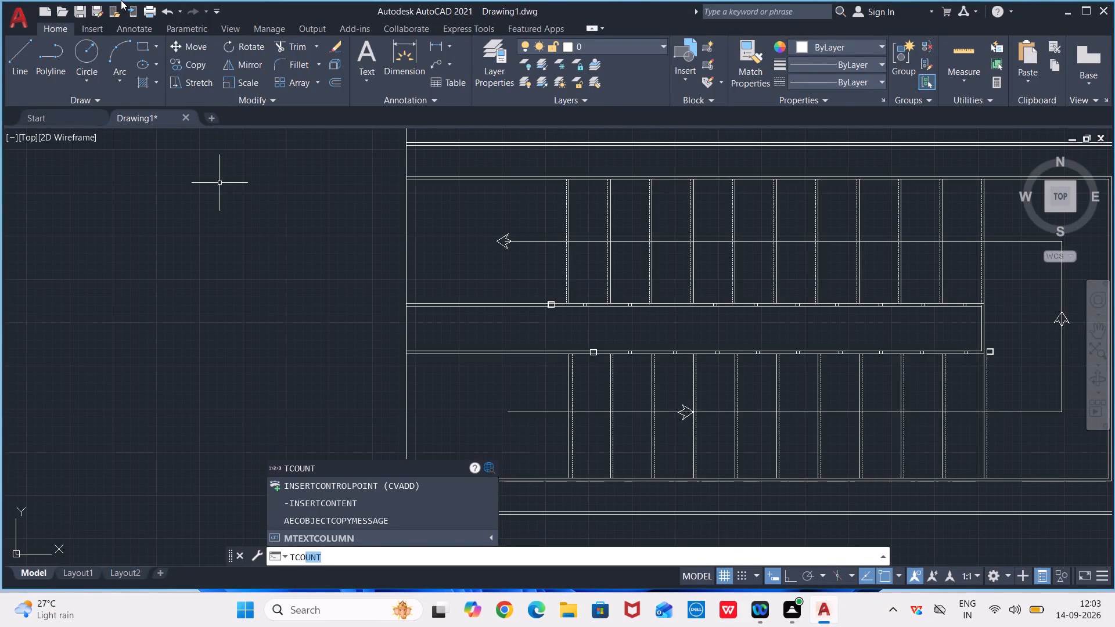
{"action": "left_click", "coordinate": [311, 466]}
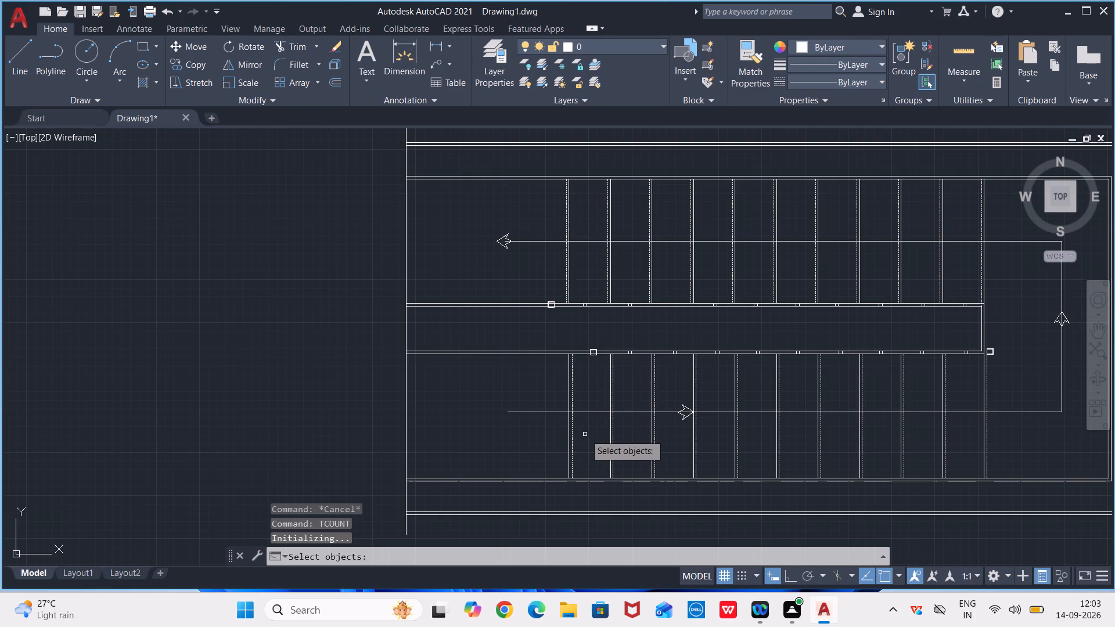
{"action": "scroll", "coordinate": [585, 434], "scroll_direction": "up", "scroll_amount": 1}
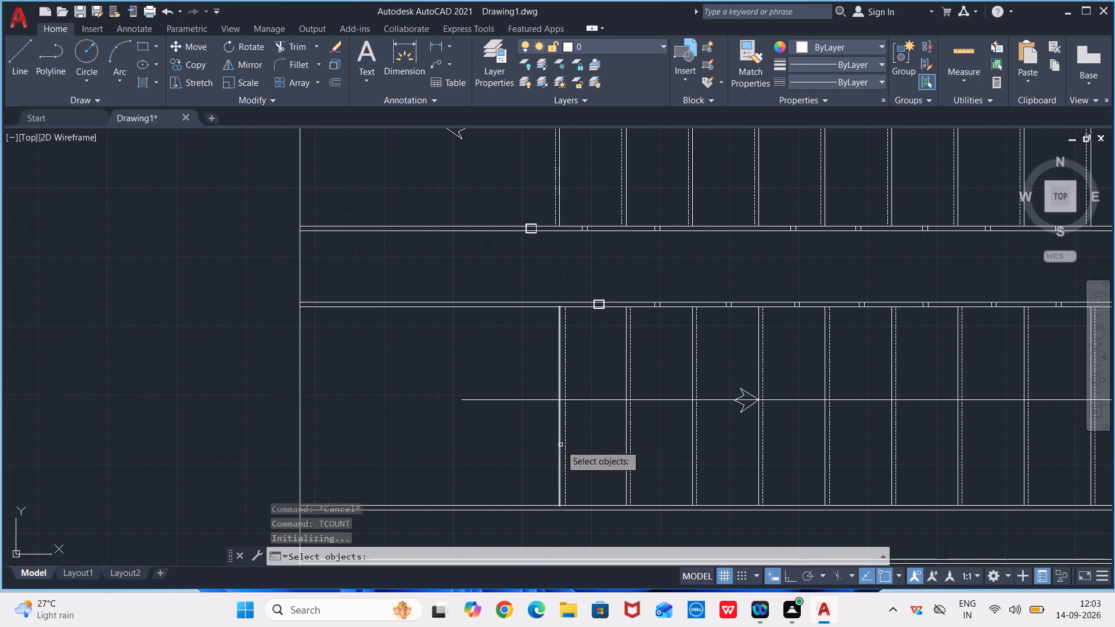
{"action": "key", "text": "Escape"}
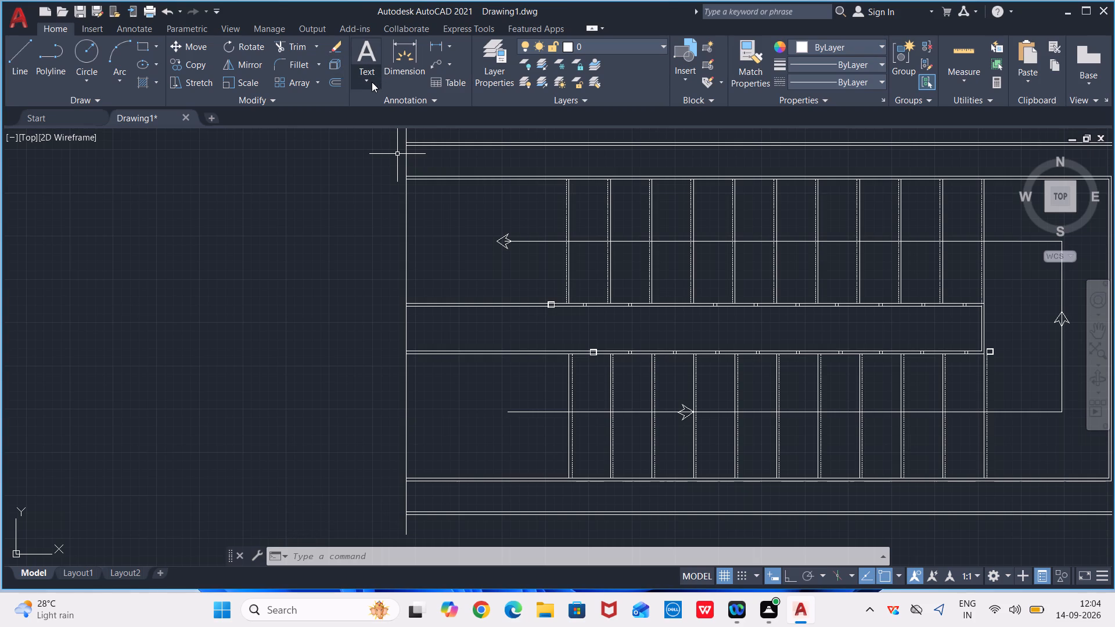
Add single-line text "1" with height 3 and rotation 0 above the walk line in the lower flight's first tread.
{"action": "left_click", "coordinate": [364, 66]}
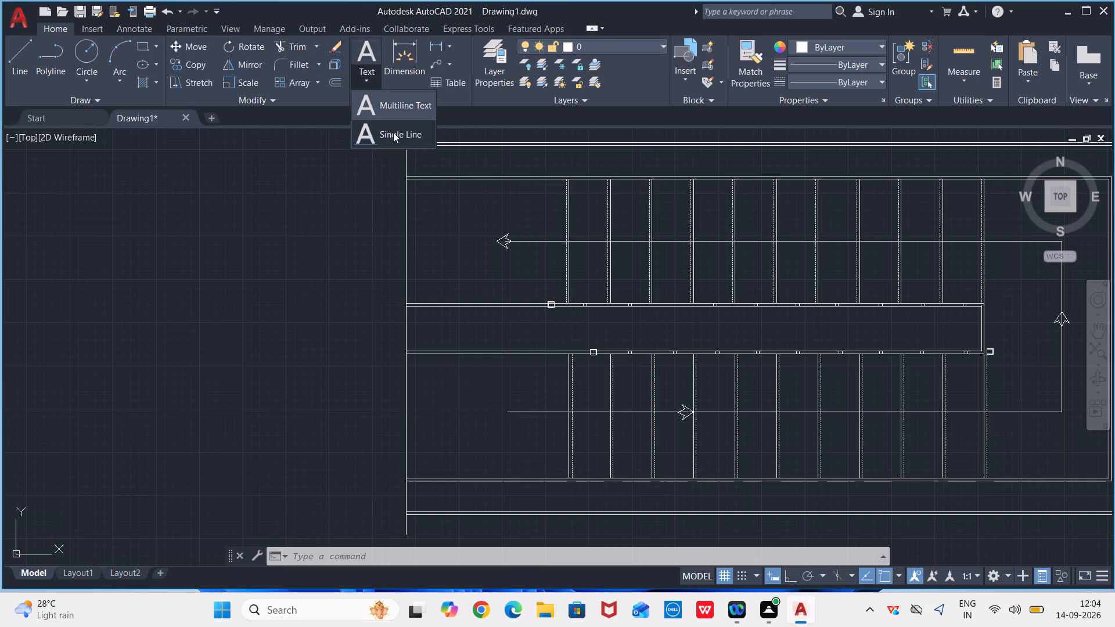
{"action": "left_click", "coordinate": [393, 134]}
{"action": "scroll", "coordinate": [601, 359], "scroll_direction": "up", "scroll_amount": 2}
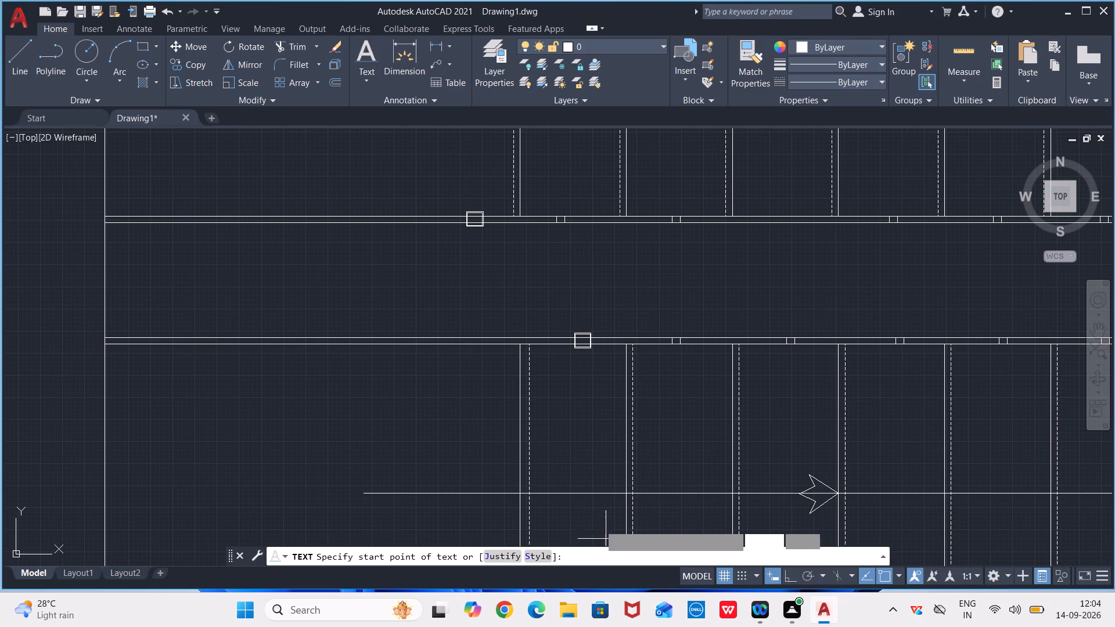
{"action": "left_click", "coordinate": [569, 475]}
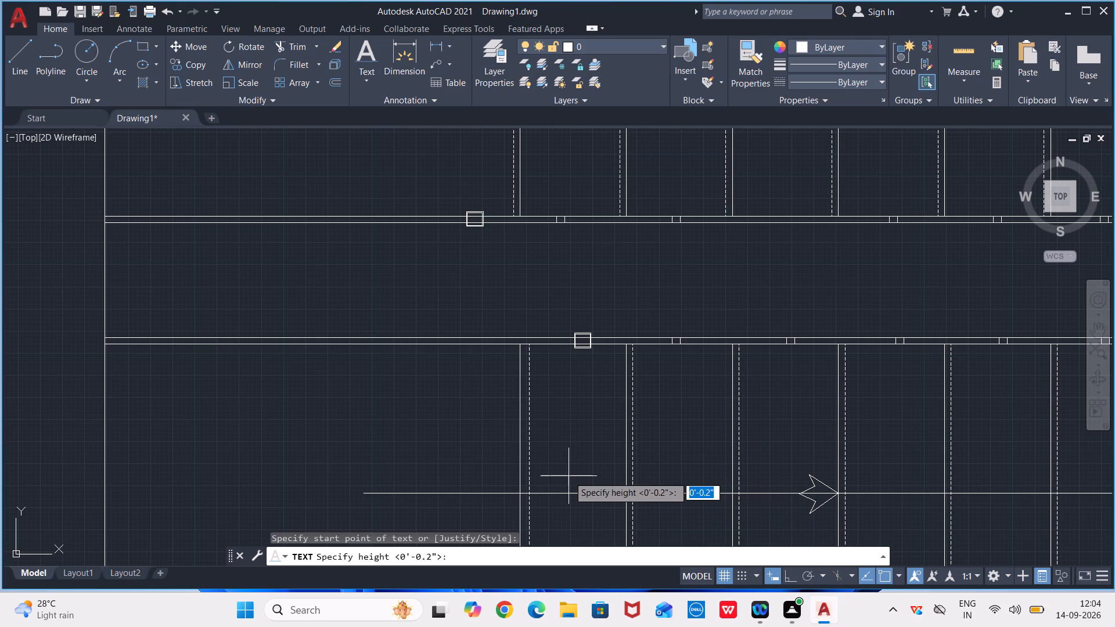
{"action": "key", "text": "3"}
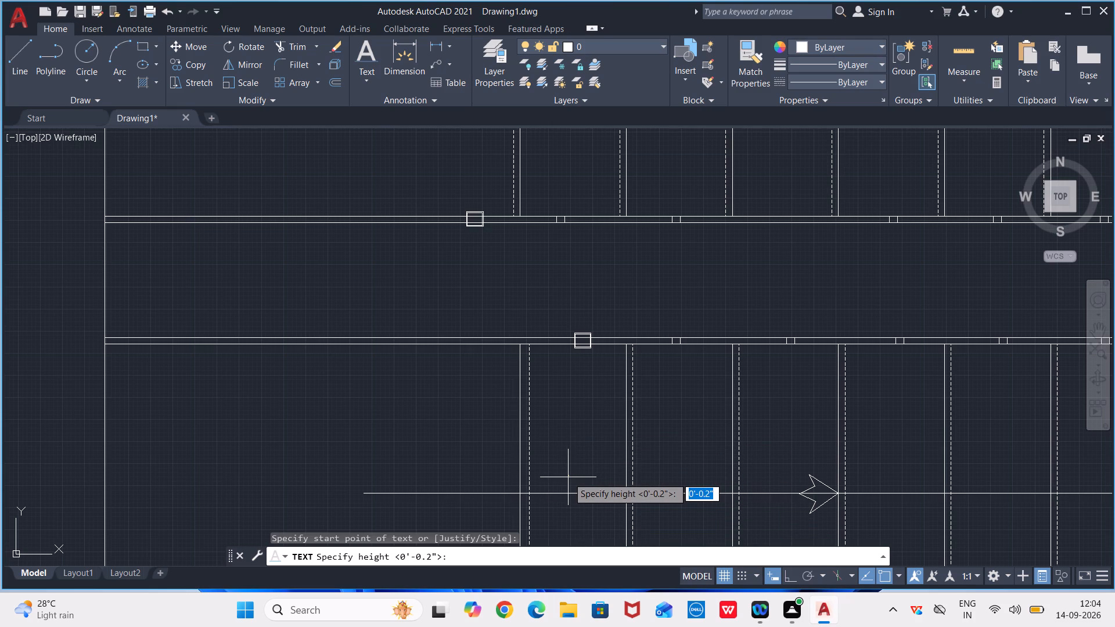
{"action": "key", "text": "Return"}
{"action": "key", "text": "0"}
{"action": "key", "text": "Return"}
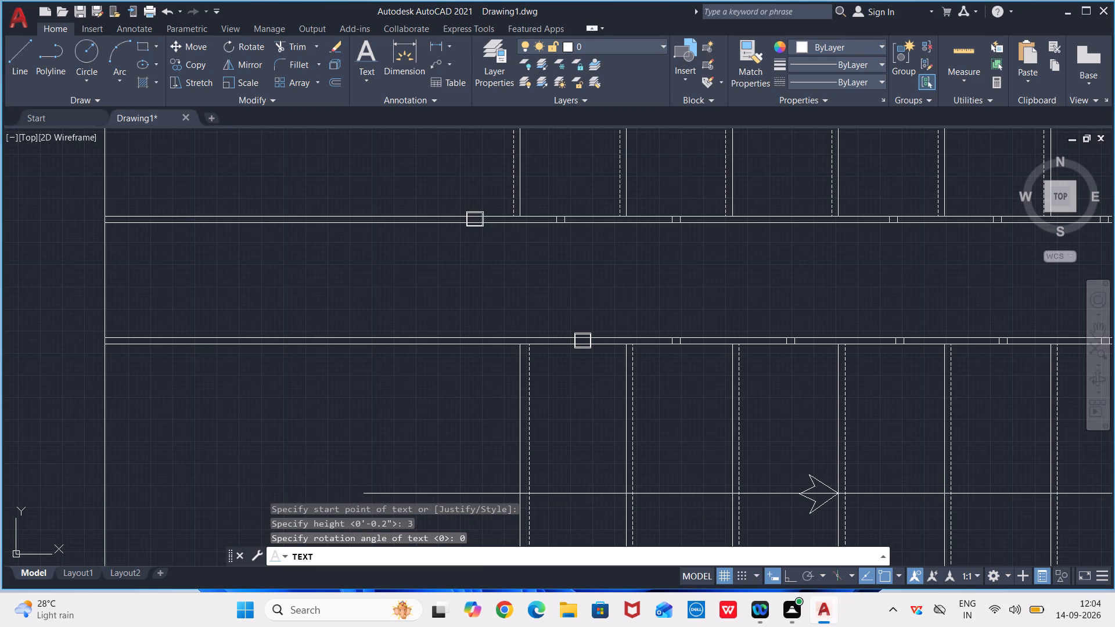
{"action": "key", "text": "1"}
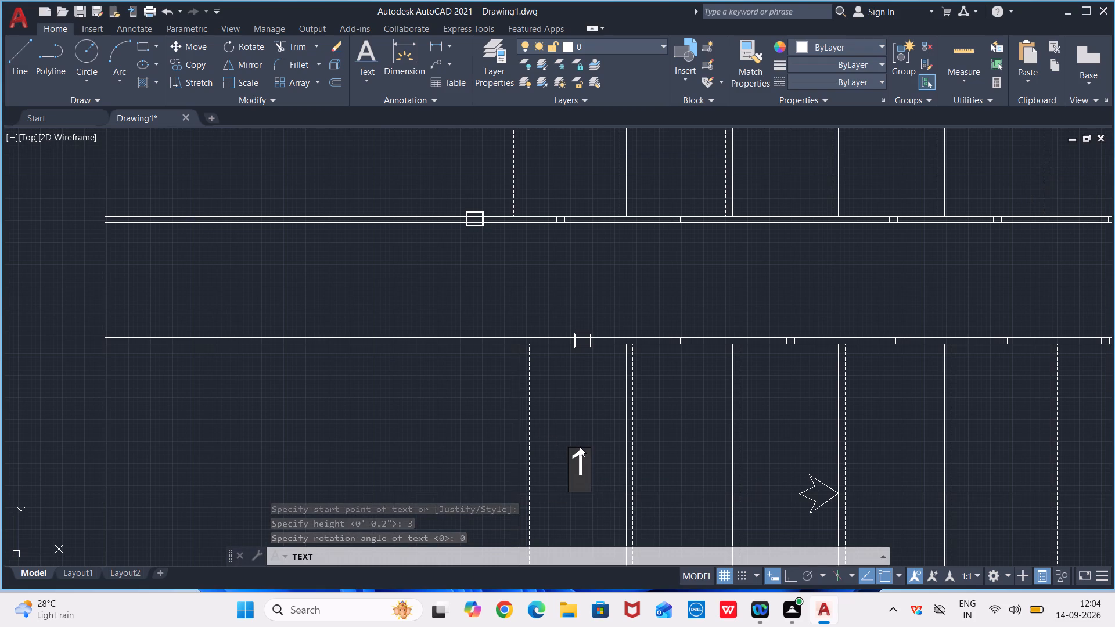
{"action": "left_click", "coordinate": [669, 454]}
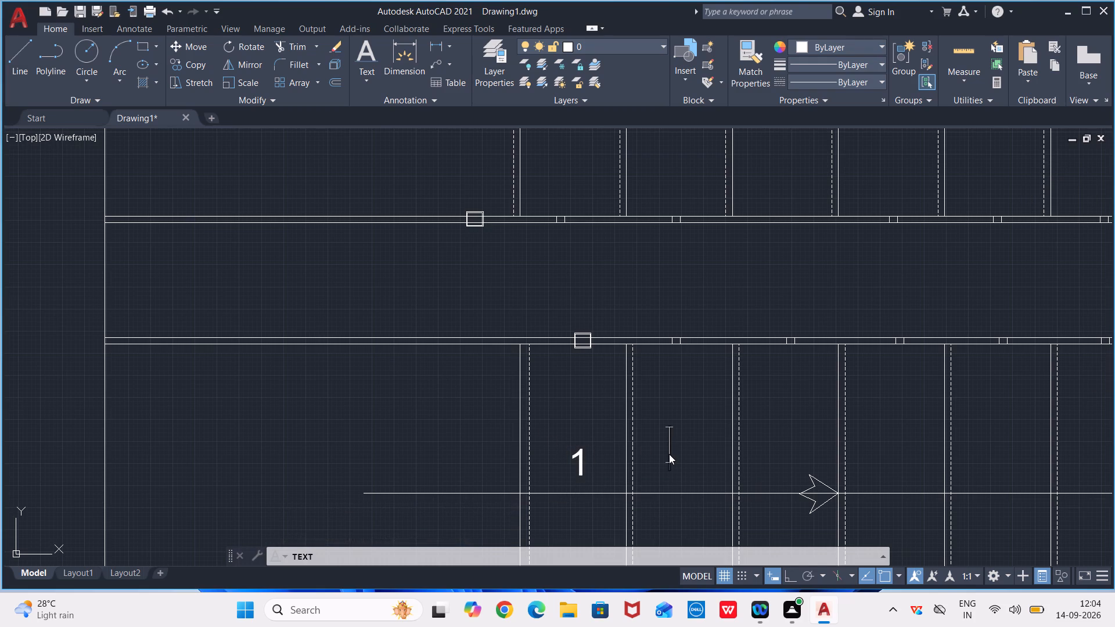
{"action": "scroll", "coordinate": [607, 488], "scroll_direction": "down", "scroll_amount": 3}
{"action": "scroll", "coordinate": [606, 479], "scroll_direction": "up", "scroll_amount": 1}
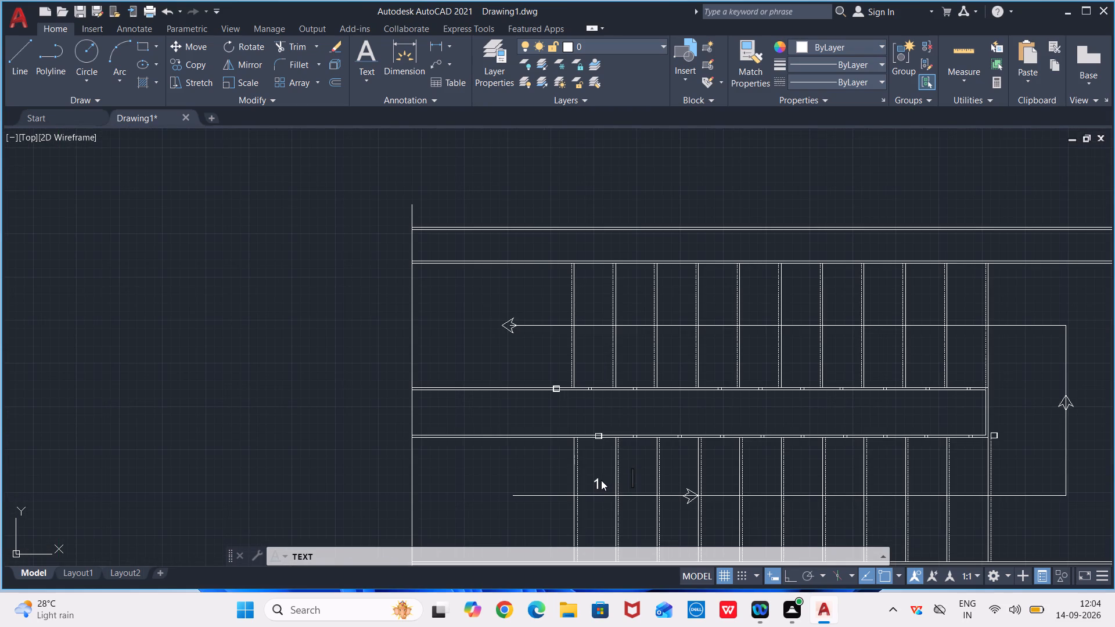
{"action": "scroll", "coordinate": [602, 482], "scroll_direction": "up", "scroll_amount": 1}
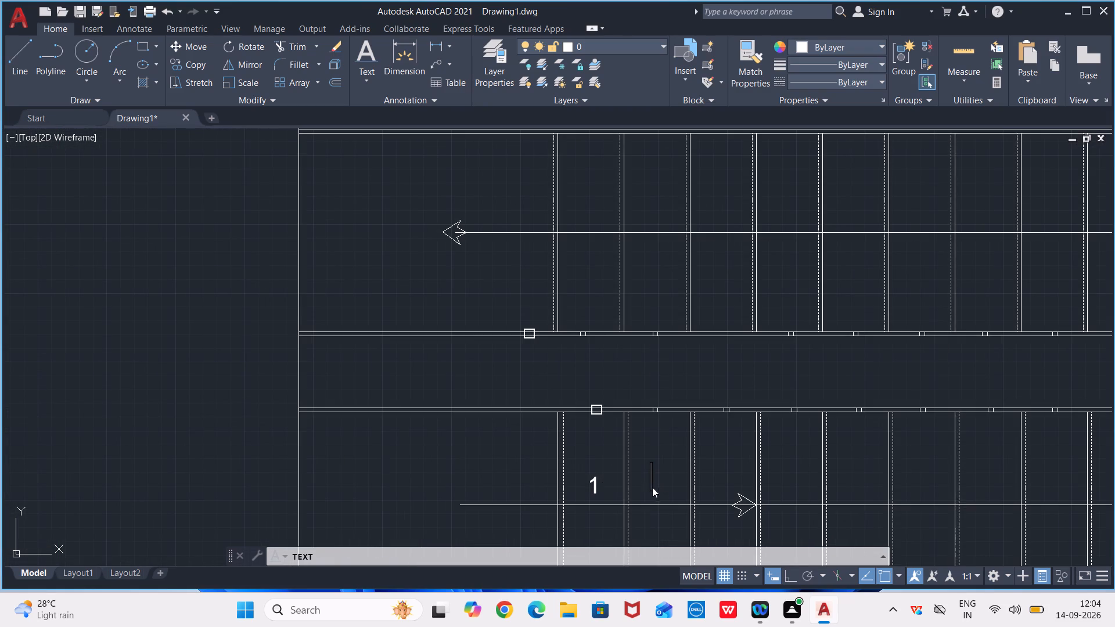
{"action": "key", "text": "Escape"}
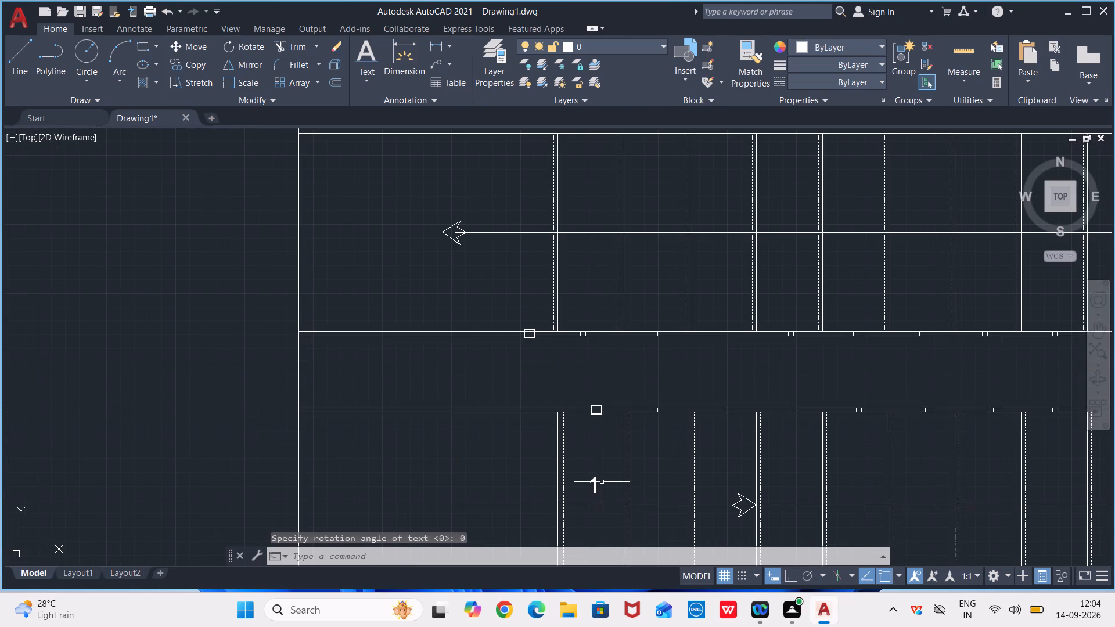
With Ortho on, copy the first tread's 1 along the lower flight into the second through seventh treads.
{"action": "left_click", "coordinate": [595, 487]}
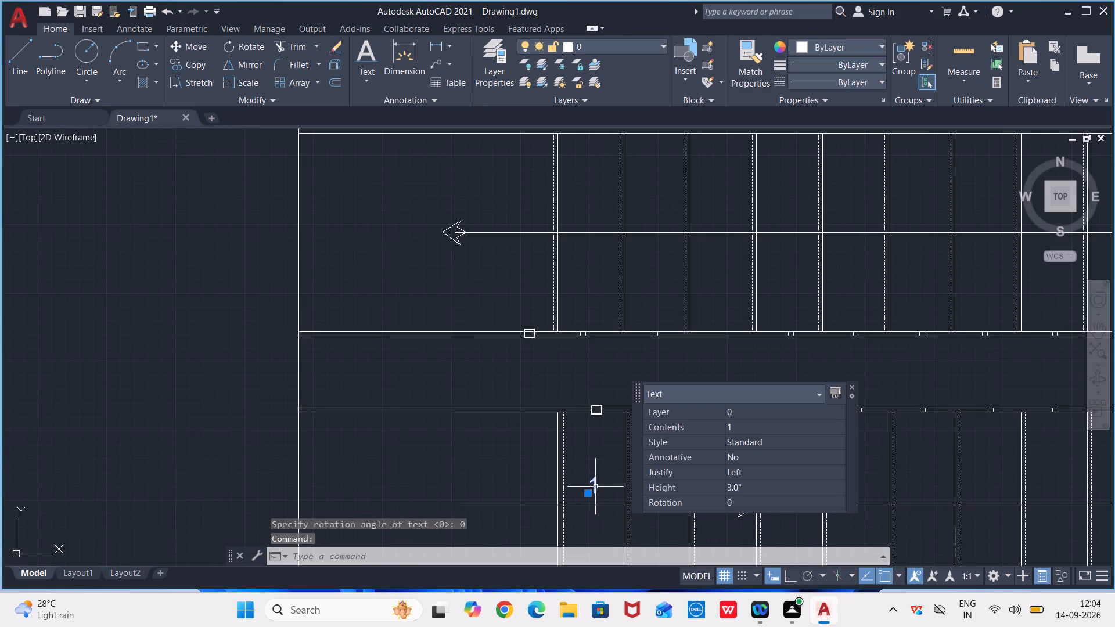
{"action": "type", "text": "CO"}
{"action": "key", "text": "Return"}
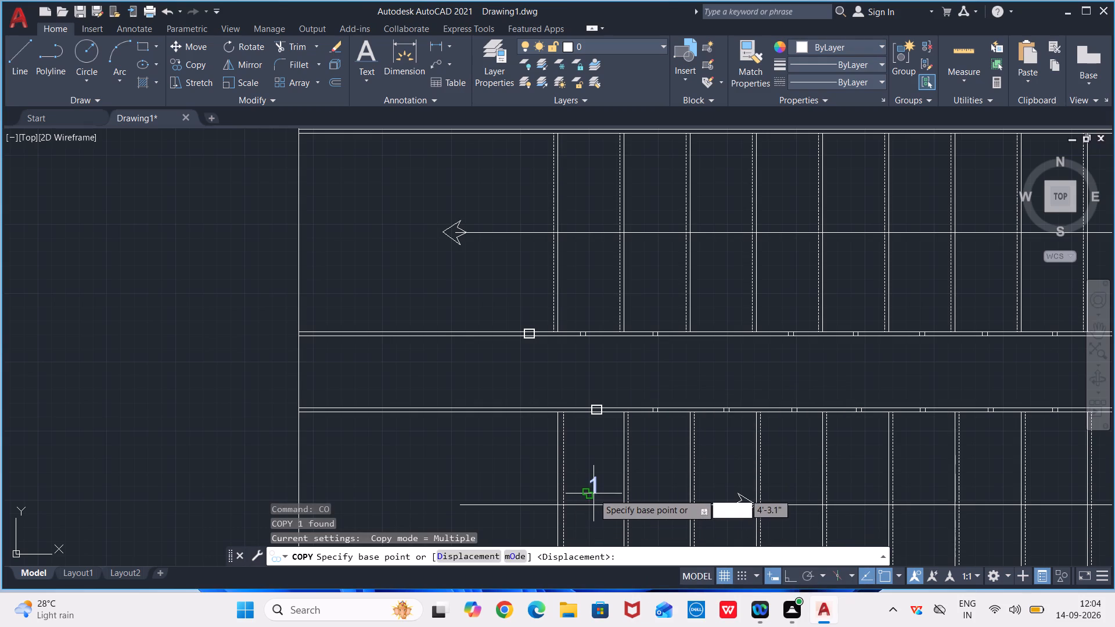
{"action": "left_click", "coordinate": [594, 495]}
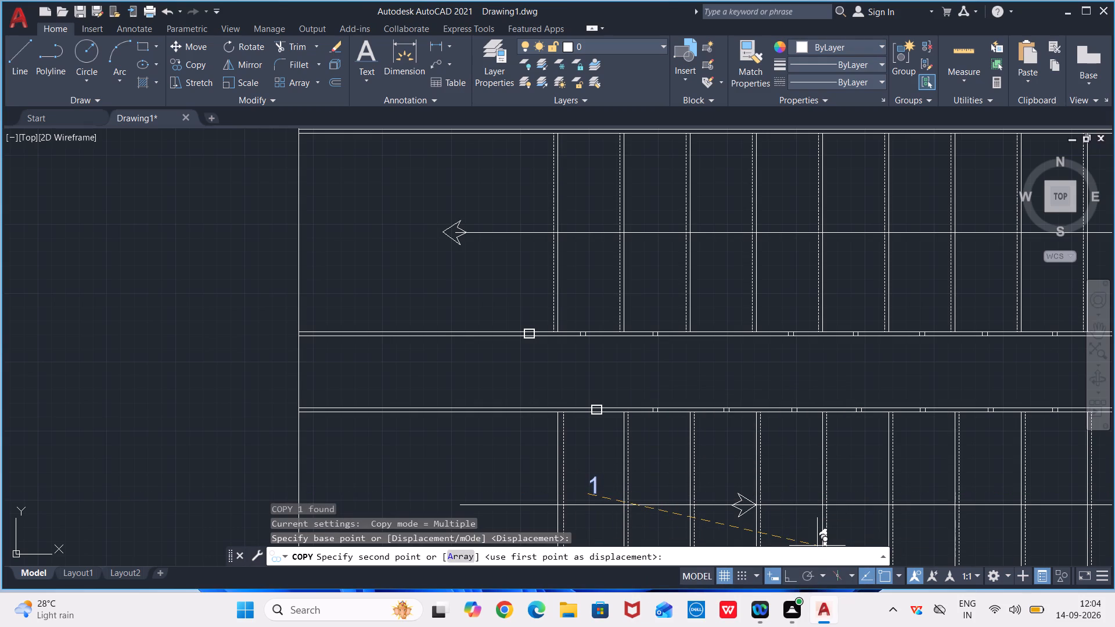
{"action": "left_click", "coordinate": [790, 576]}
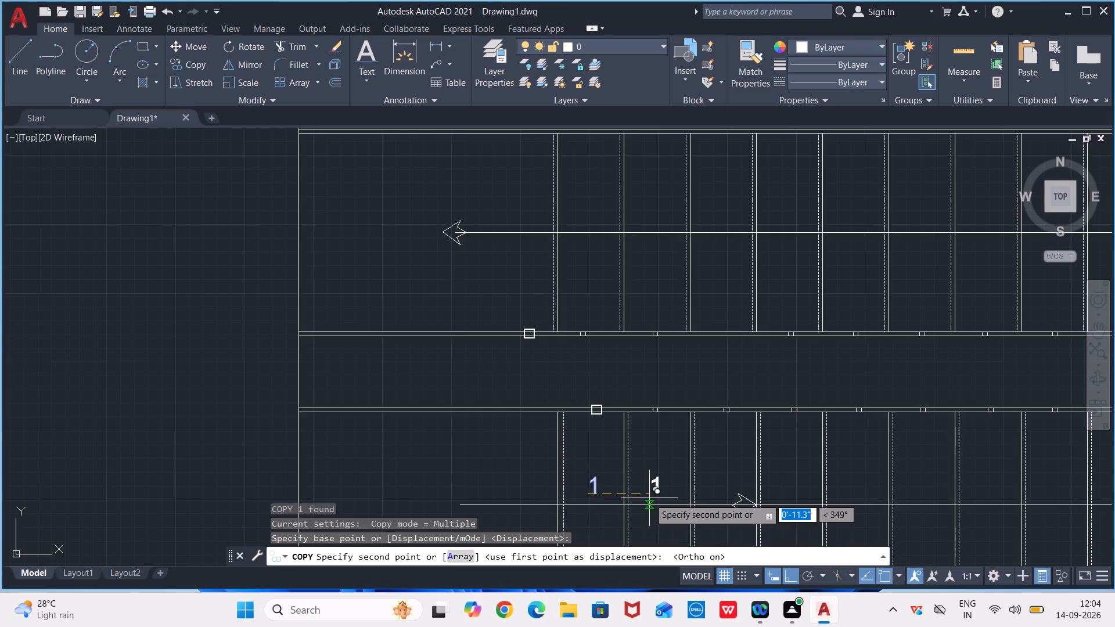
{"action": "left_click", "coordinate": [649, 498]}
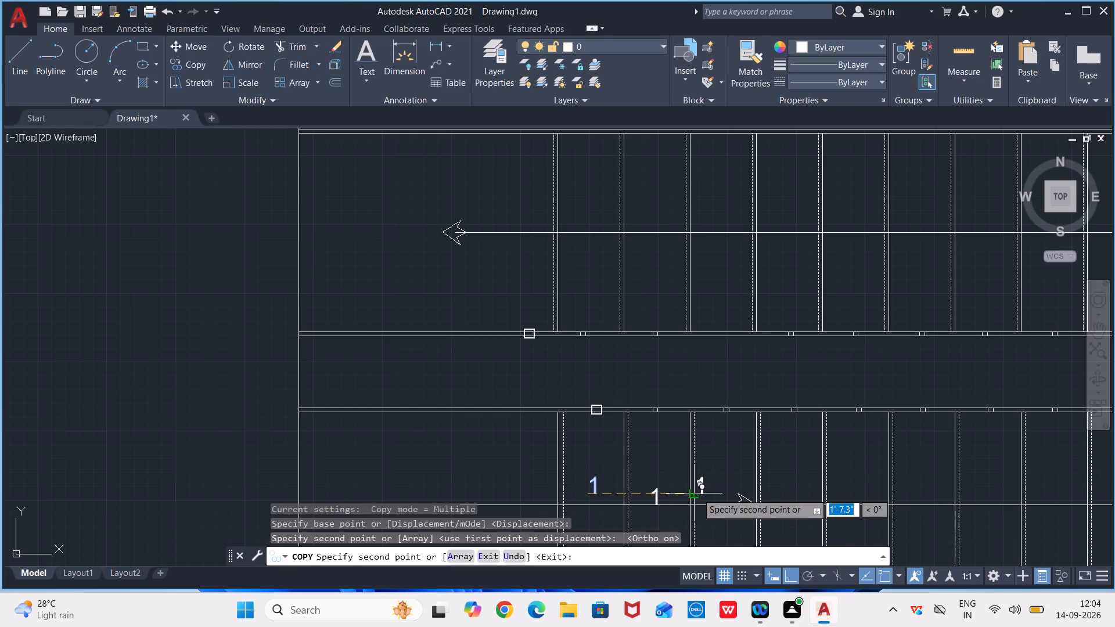
{"action": "key", "text": "ctrl+z"}
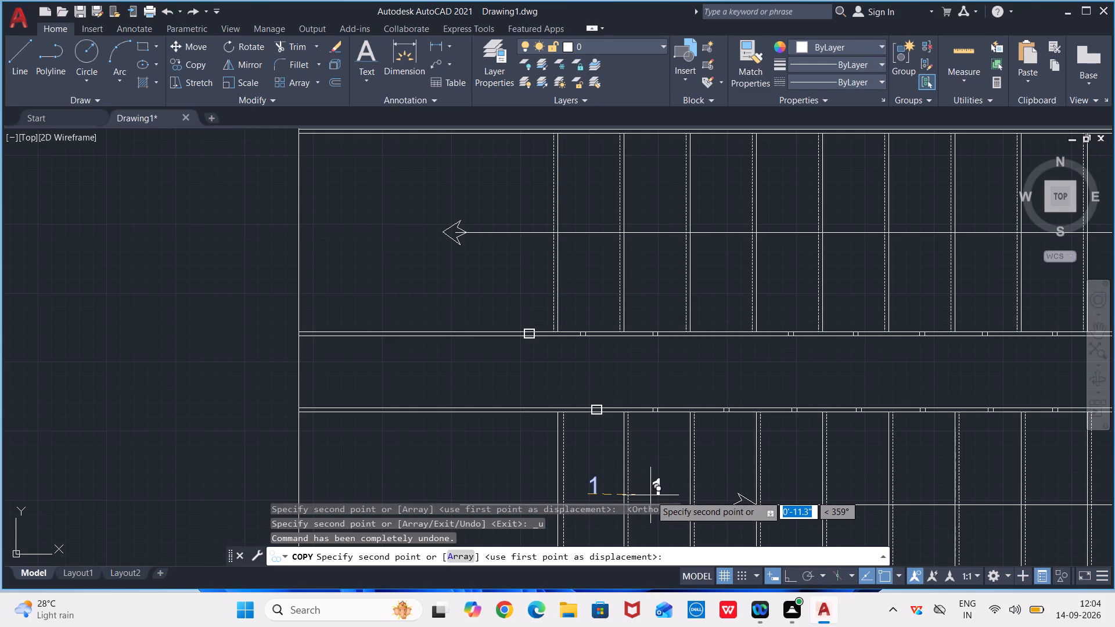
{"action": "left_click", "coordinate": [650, 493]}
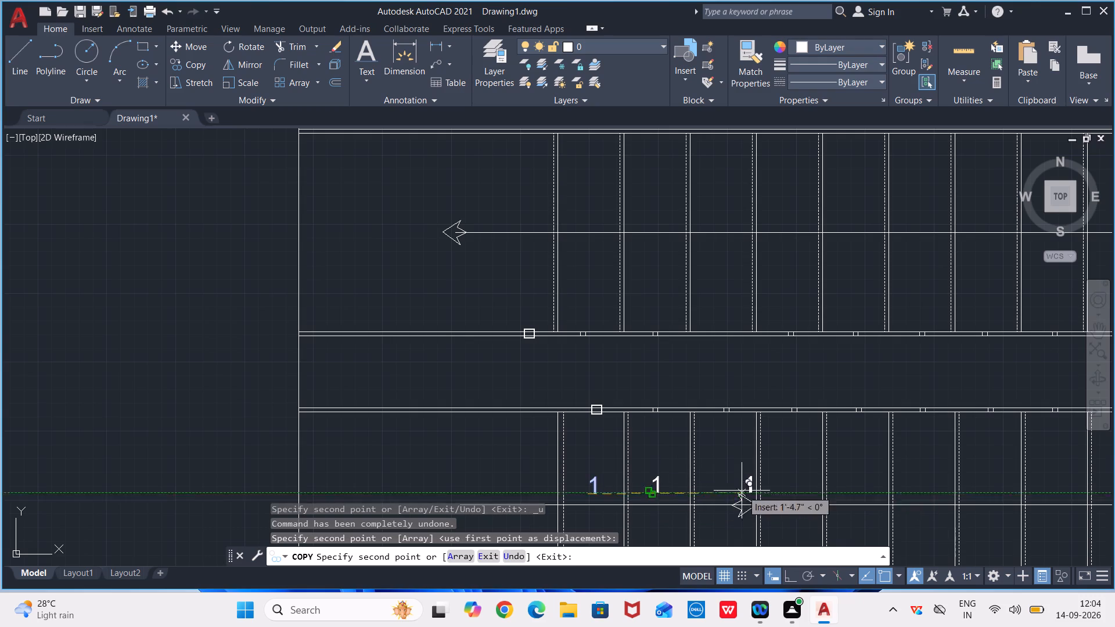
{"action": "left_click", "coordinate": [717, 488]}
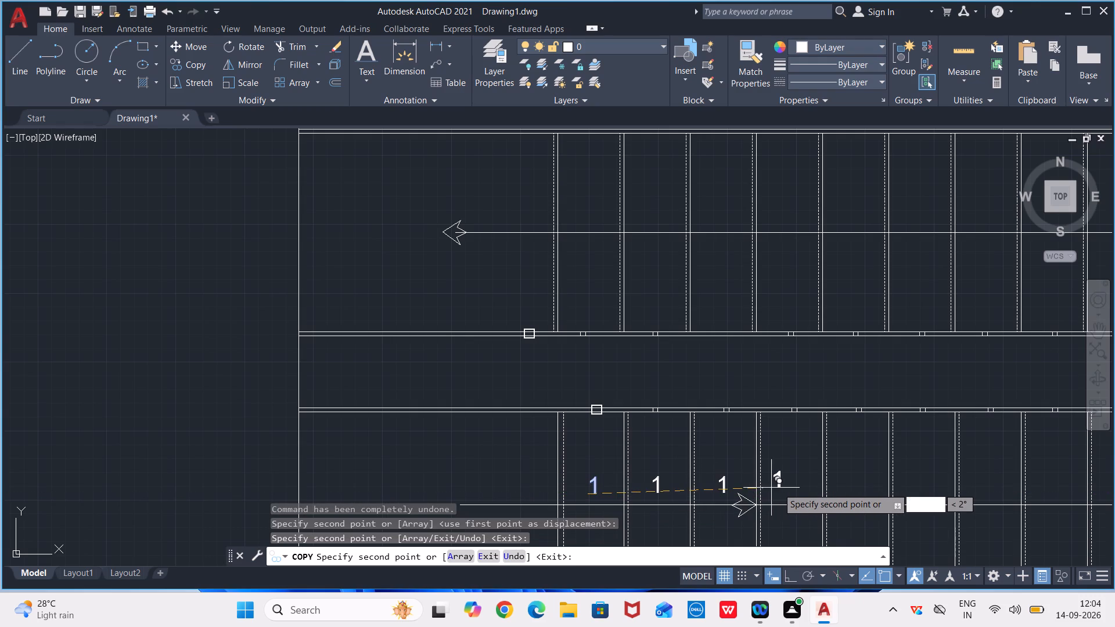
{"action": "left_click", "coordinate": [782, 492]}
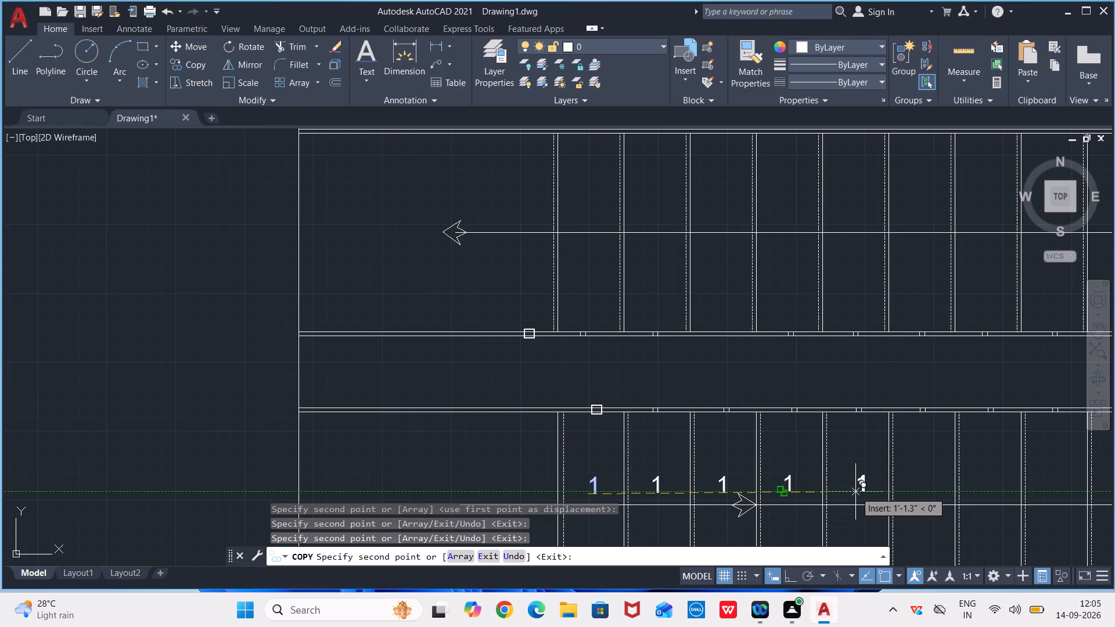
{"action": "left_click", "coordinate": [853, 493]}
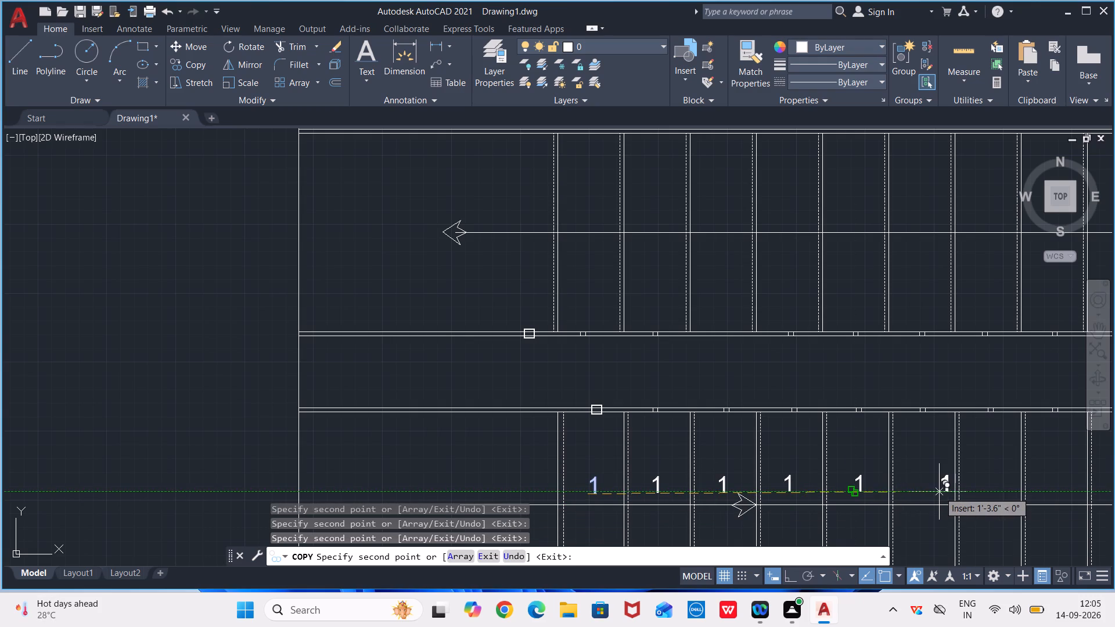
{"action": "left_click", "coordinate": [922, 491]}
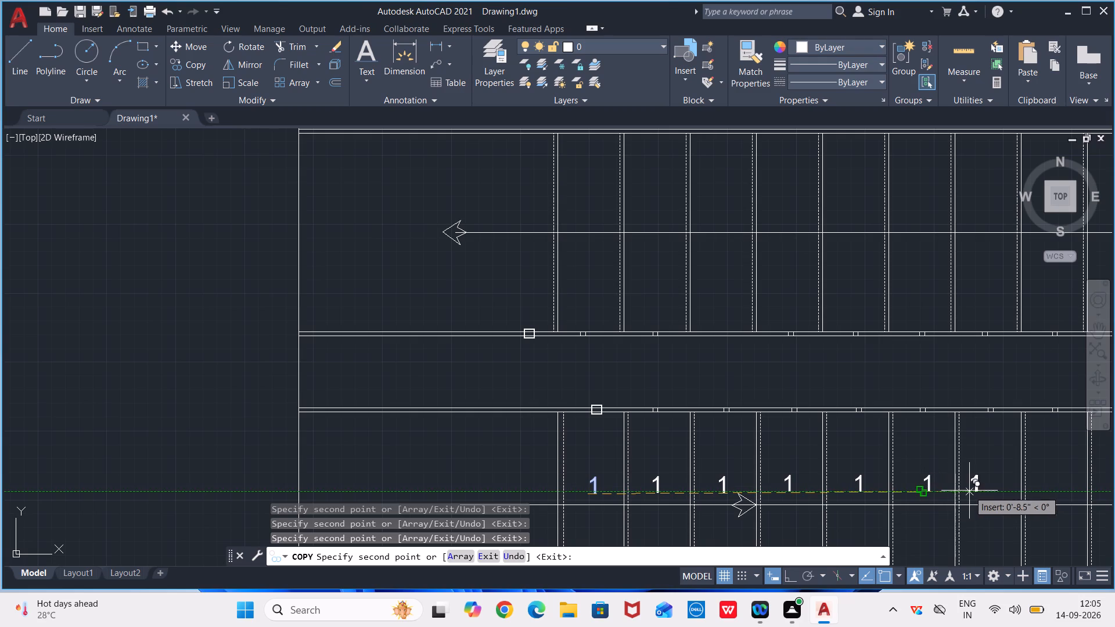
{"action": "left_click", "coordinate": [983, 488]}
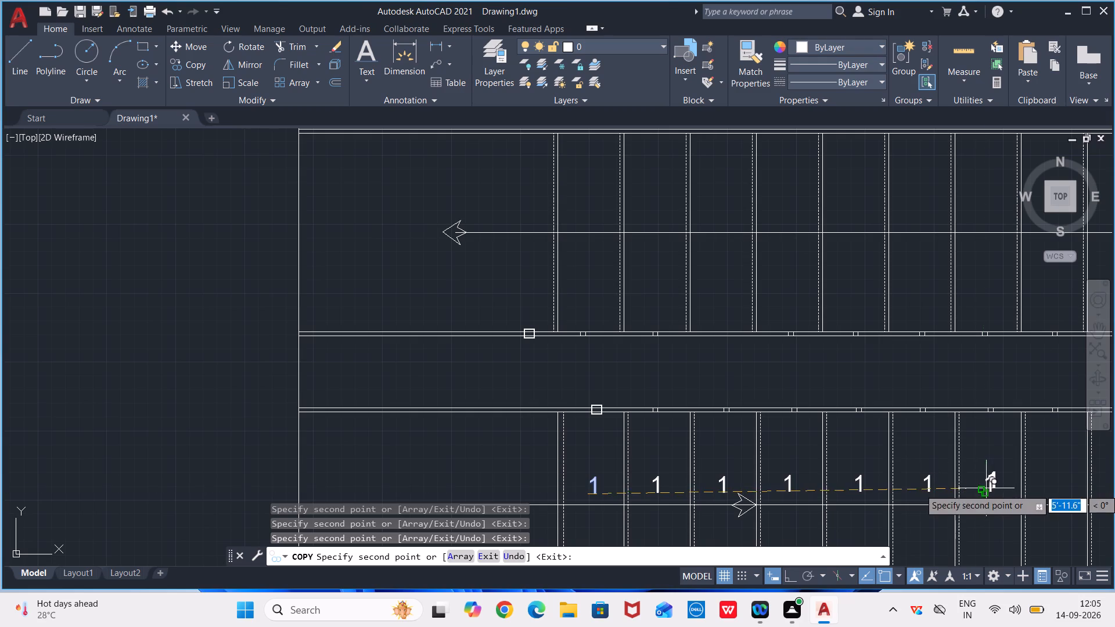
Place three more copies of the 1 in the lower flight's eighth, ninth and tenth treads.
{"action": "scroll", "coordinate": [974, 496], "scroll_direction": "down", "scroll_amount": 2}
{"action": "middle_click_drag", "start_coordinate": [971, 495], "coordinate": [770, 507]}
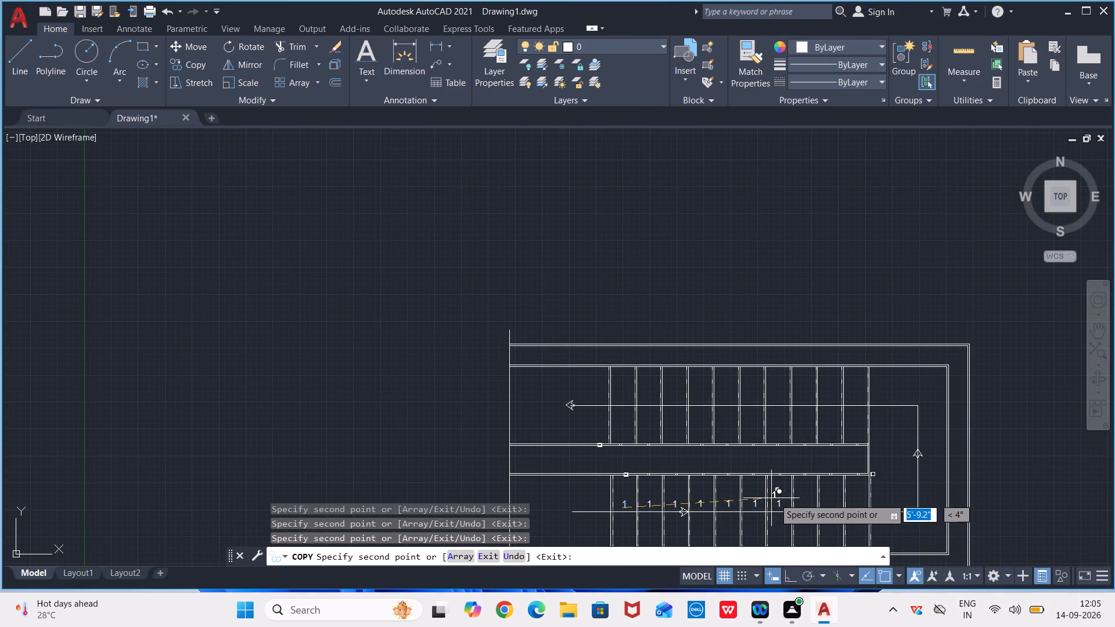
{"action": "scroll", "coordinate": [790, 504], "scroll_direction": "up", "scroll_amount": 3}
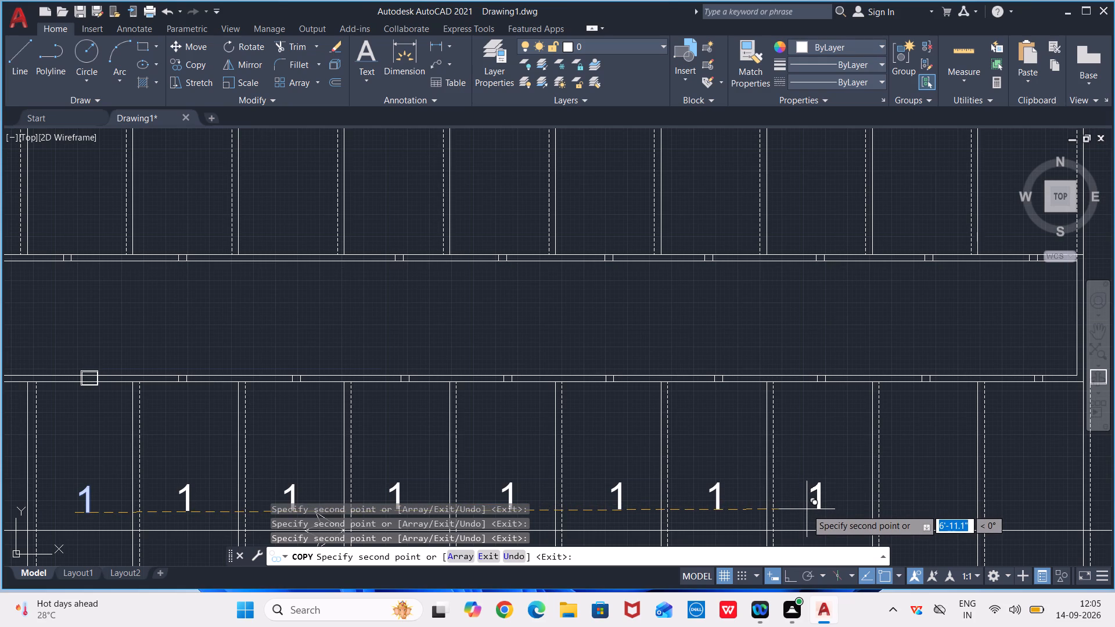
{"action": "left_click", "coordinate": [807, 509]}
{"action": "left_click", "coordinate": [913, 503]}
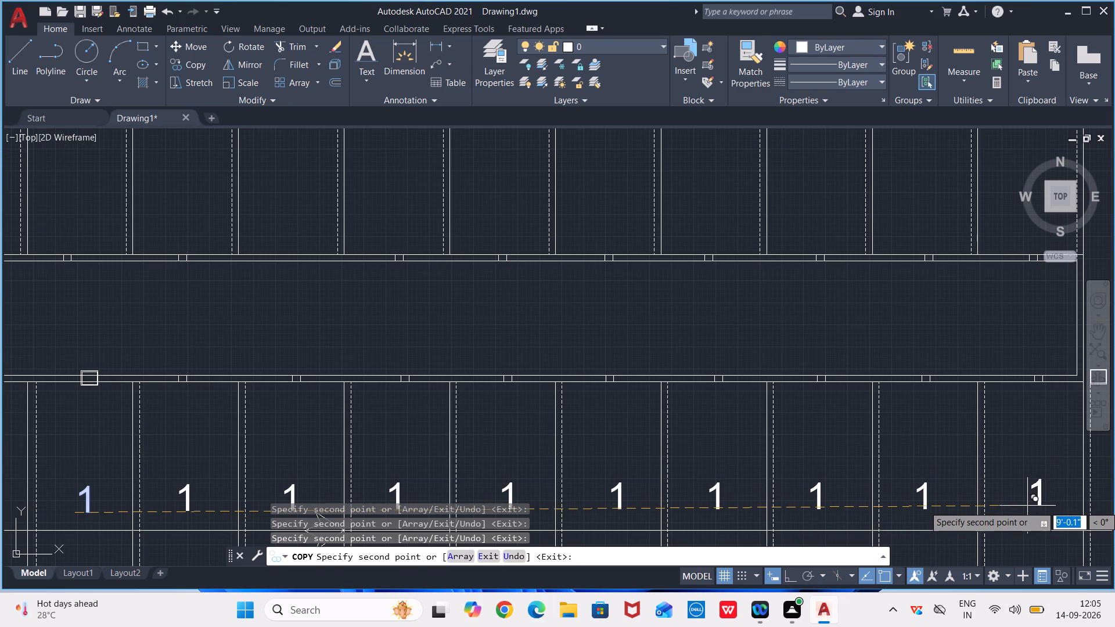
{"action": "left_click", "coordinate": [1027, 506]}
{"action": "scroll", "coordinate": [1030, 506], "scroll_direction": "down", "scroll_amount": 2}
{"action": "scroll", "coordinate": [1014, 399], "scroll_direction": "up", "scroll_amount": 1}
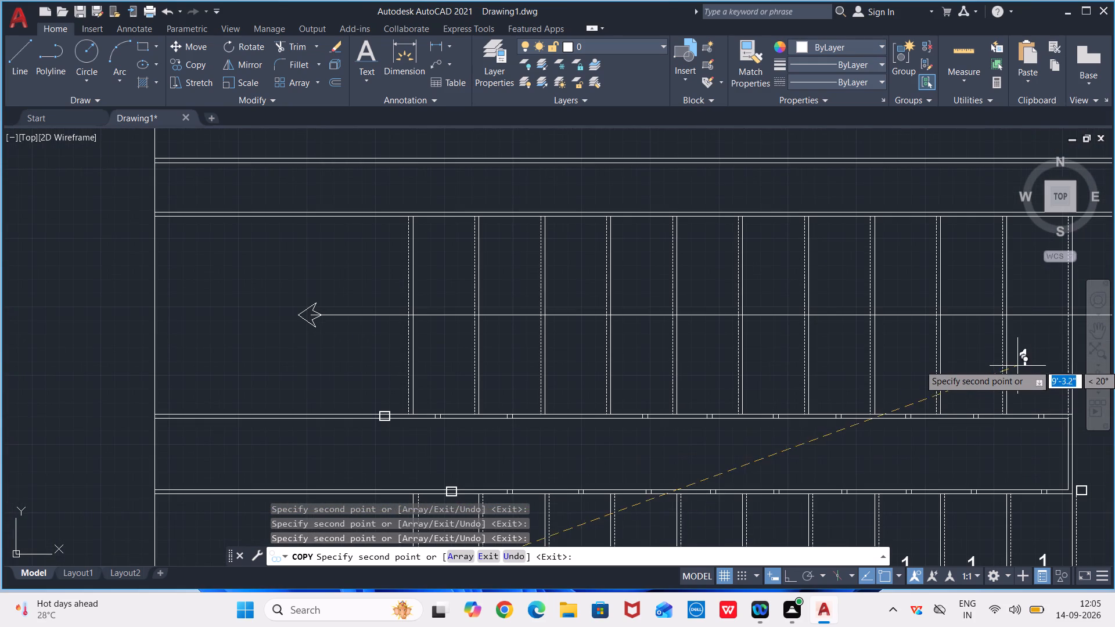
{"action": "key", "text": "Escape"}
Copy the lower flight's first-tread 1 into the upper flight's four treads nearest the walk-line arrowhead, just below the walk line.
{"action": "scroll", "coordinate": [686, 413], "scroll_direction": "down", "scroll_amount": 2}
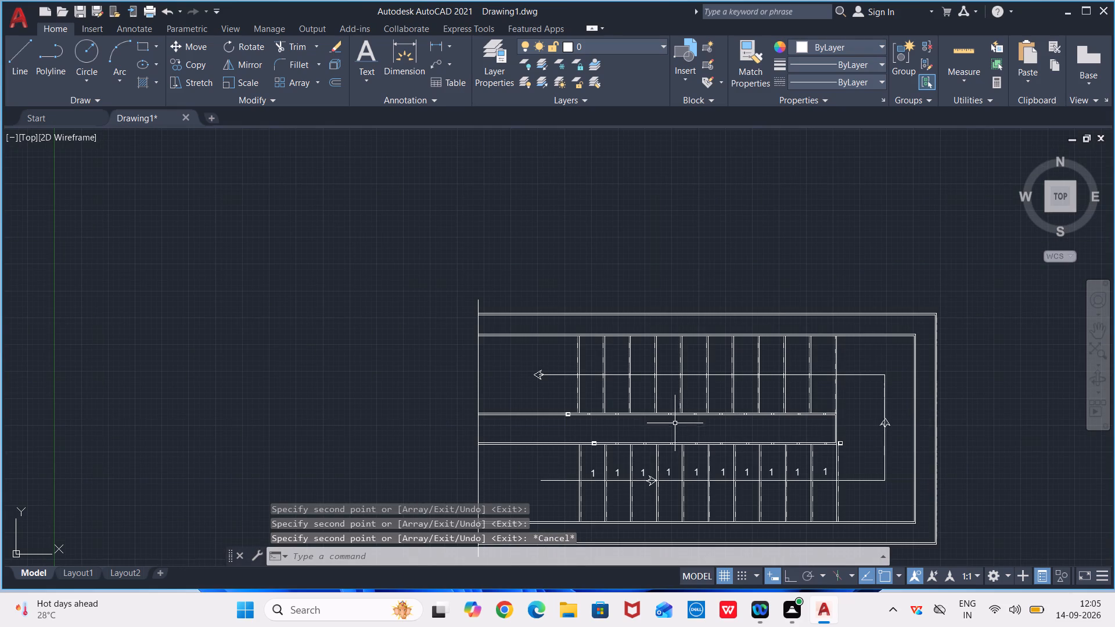
{"action": "scroll", "coordinate": [601, 476], "scroll_direction": "up", "scroll_amount": 1}
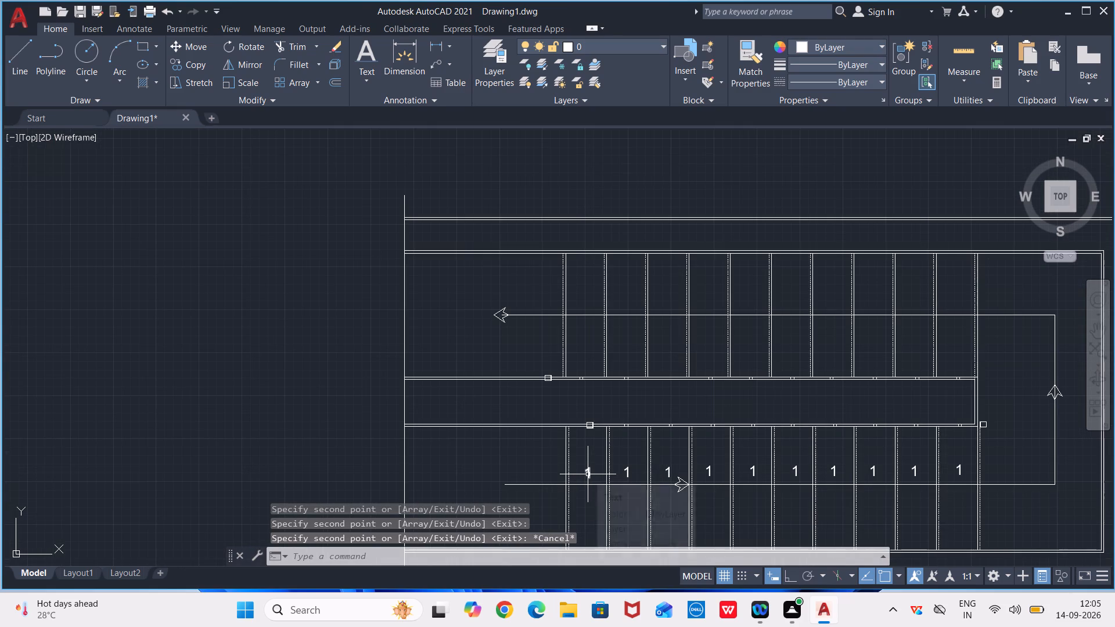
{"action": "left_click", "coordinate": [588, 474]}
{"action": "key", "text": "c"}
{"action": "key", "text": "o"}
{"action": "key", "text": "Return"}
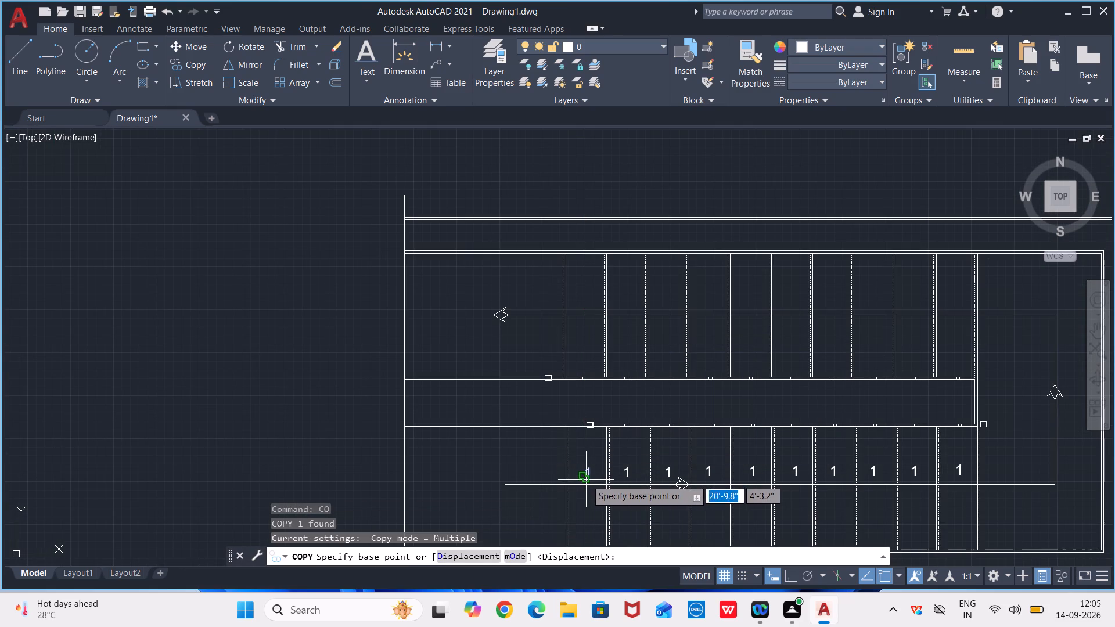
{"action": "left_click", "coordinate": [586, 480]}
{"action": "scroll", "coordinate": [579, 311], "scroll_direction": "up", "scroll_amount": 2}
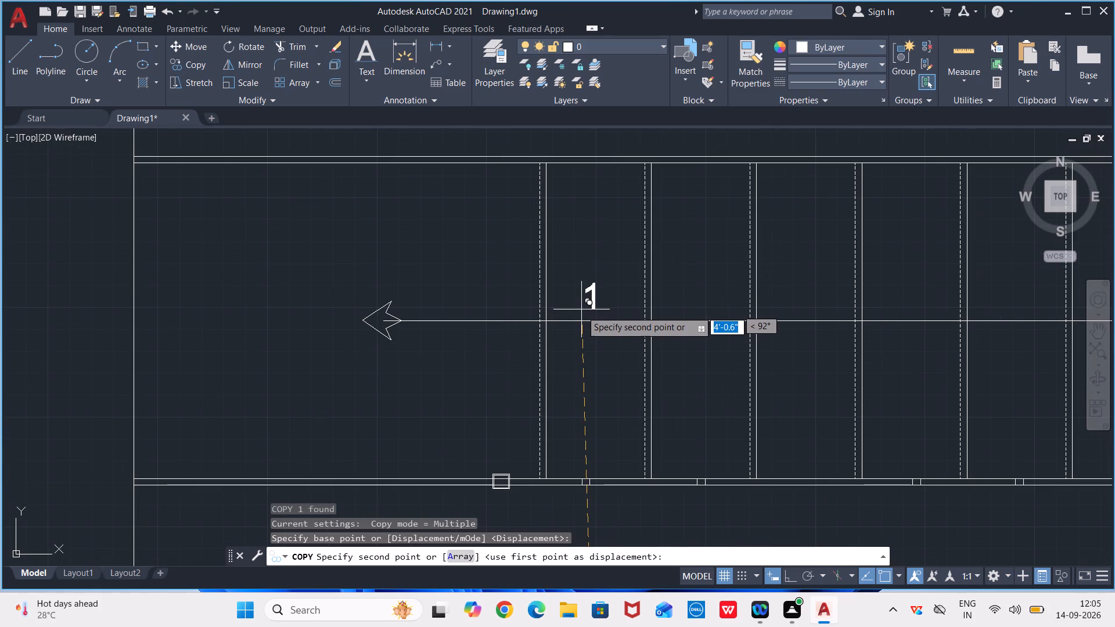
{"action": "left_click", "coordinate": [584, 358]}
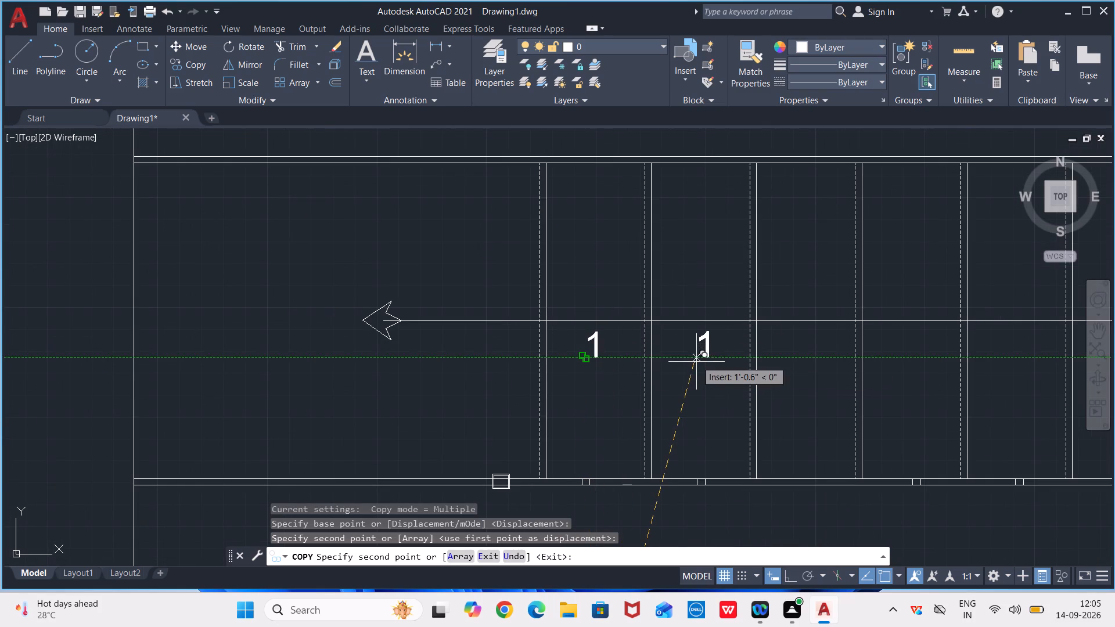
{"action": "left_click", "coordinate": [690, 363]}
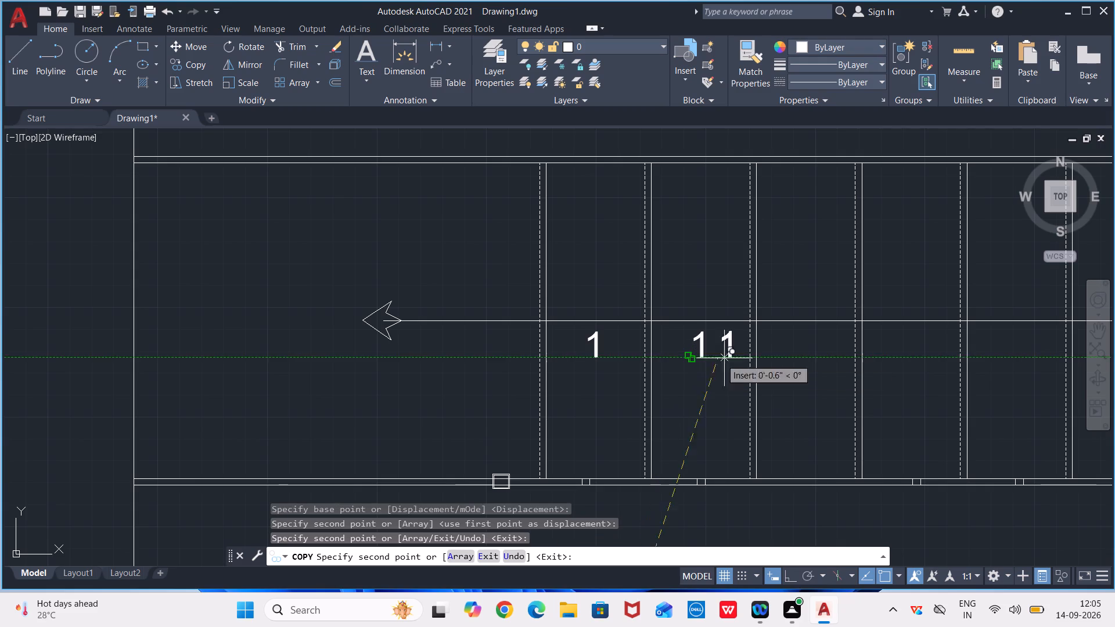
{"action": "left_click", "coordinate": [797, 359]}
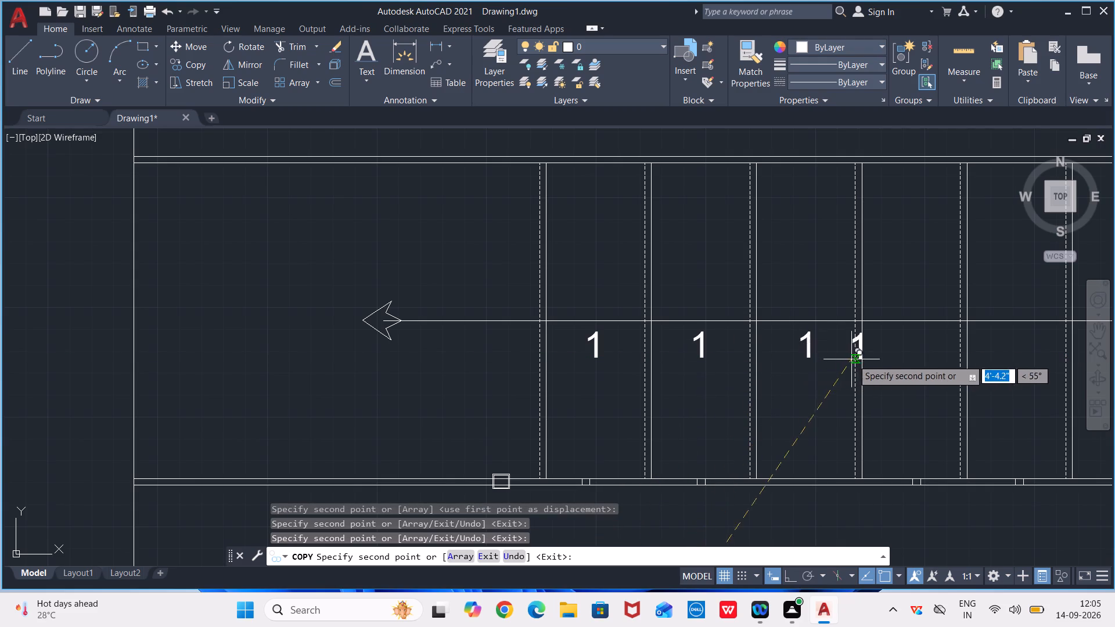
{"action": "left_click", "coordinate": [901, 361]}
Place six more copies of the 1 below the walk line in the upper flight's remaining treads toward the landing.
{"action": "scroll", "coordinate": [951, 361], "scroll_direction": "down", "scroll_amount": 2}
{"action": "middle_click_drag", "start_coordinate": [955, 360], "coordinate": [739, 392]}
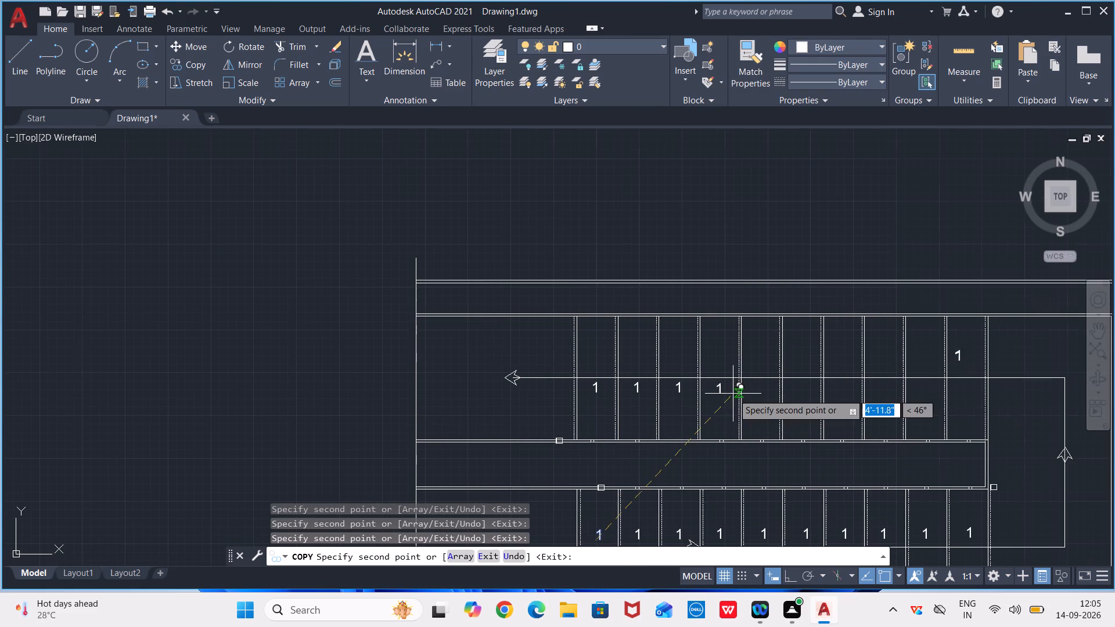
{"action": "scroll", "coordinate": [759, 399], "scroll_direction": "up", "scroll_amount": 2}
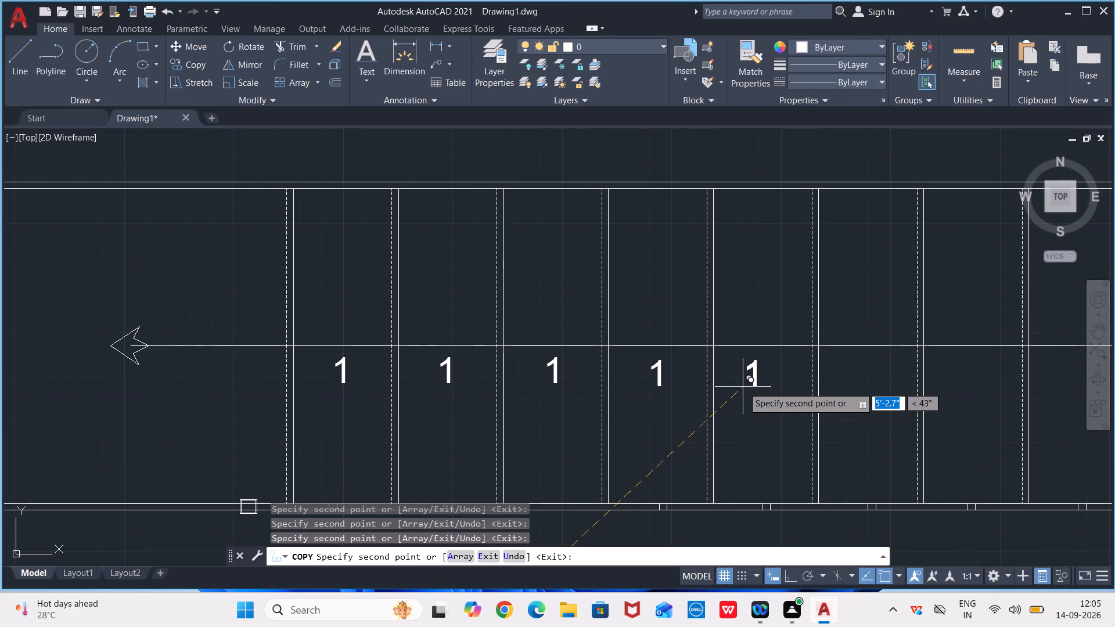
{"action": "left_click", "coordinate": [744, 384]}
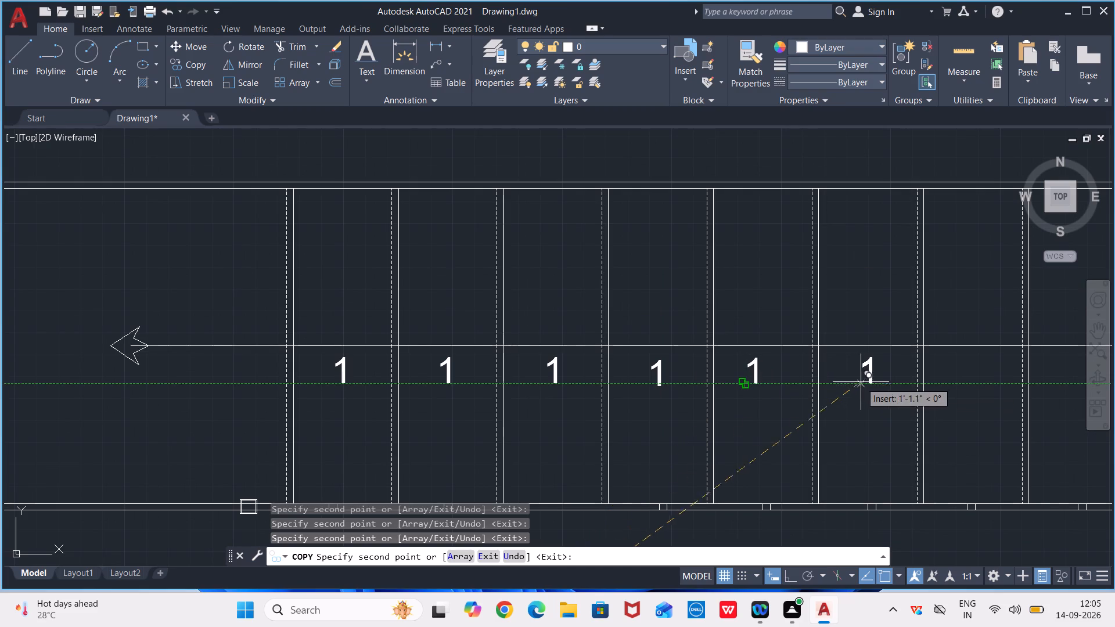
{"action": "left_click", "coordinate": [855, 380]}
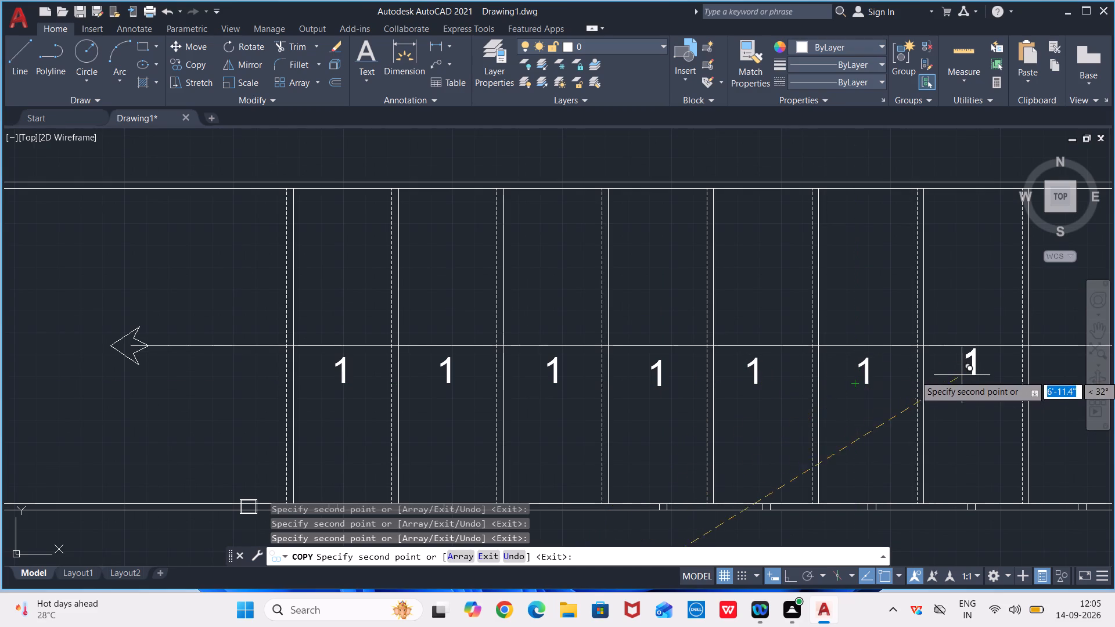
{"action": "left_click", "coordinate": [958, 381]}
{"action": "scroll", "coordinate": [979, 381], "scroll_direction": "down", "scroll_amount": 2}
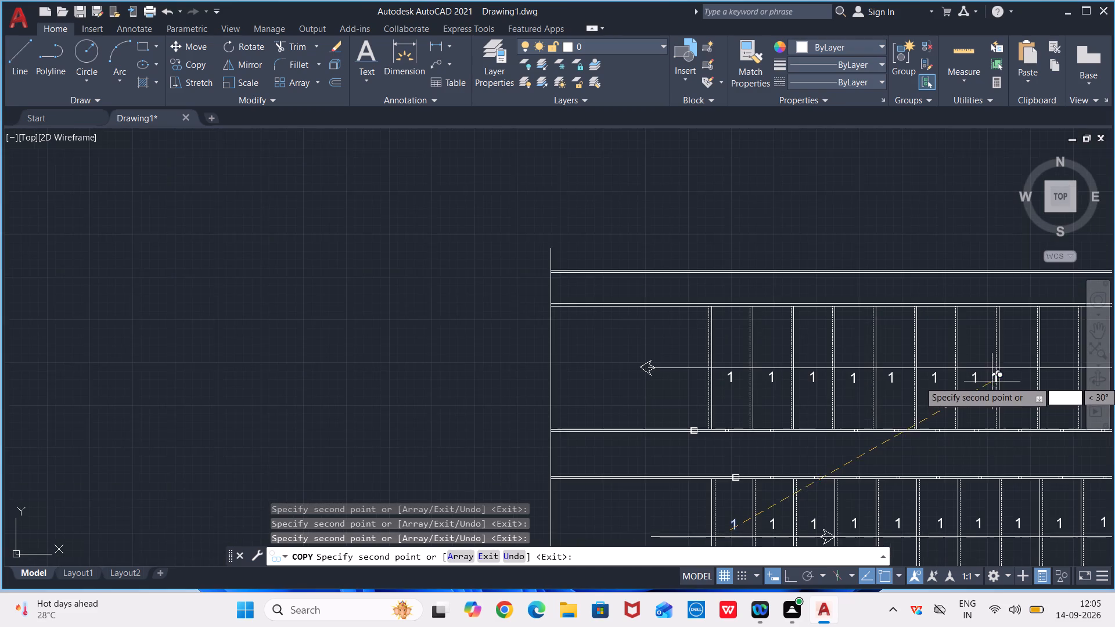
{"action": "middle_click_drag", "start_coordinate": [991, 379], "coordinate": [792, 401]}
{"action": "scroll", "coordinate": [805, 404], "scroll_direction": "up", "scroll_amount": 1}
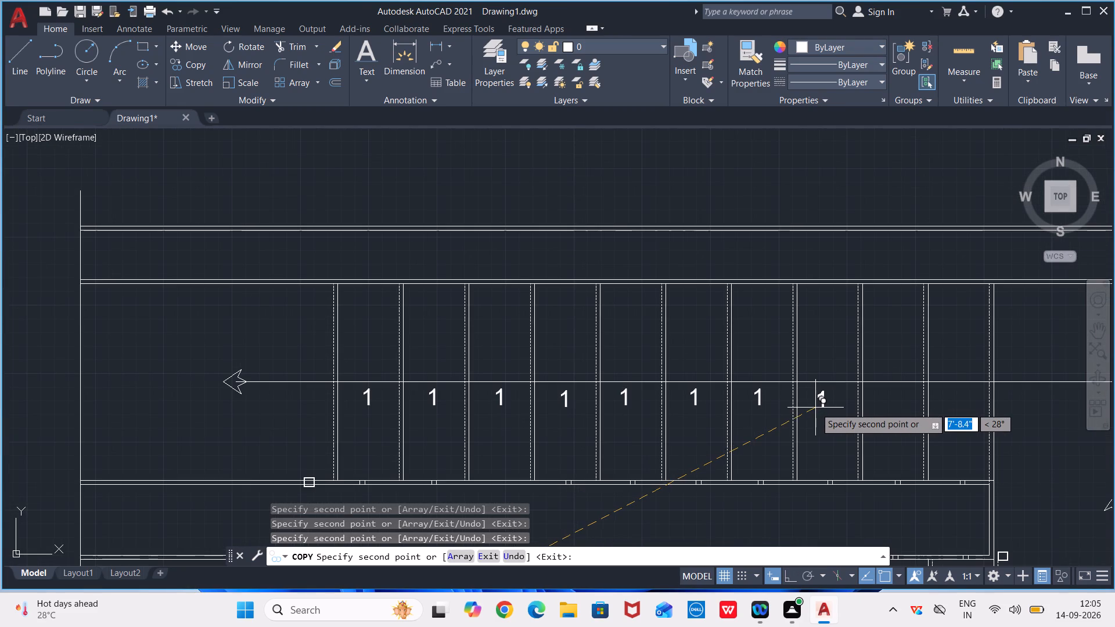
{"action": "left_click", "coordinate": [815, 403]}
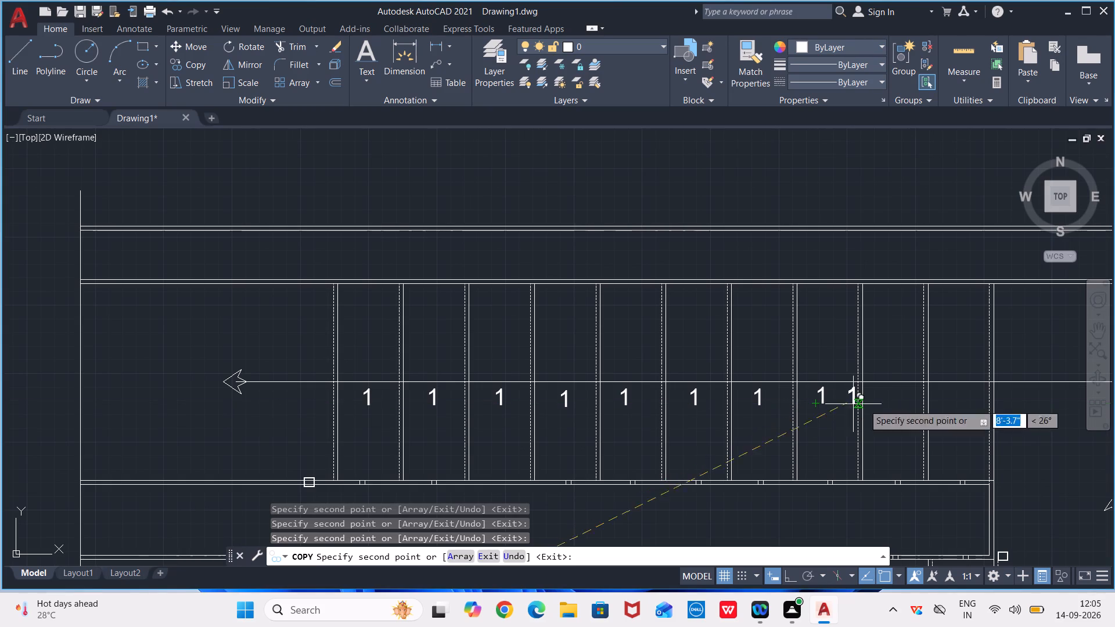
{"action": "left_click", "coordinate": [886, 403]}
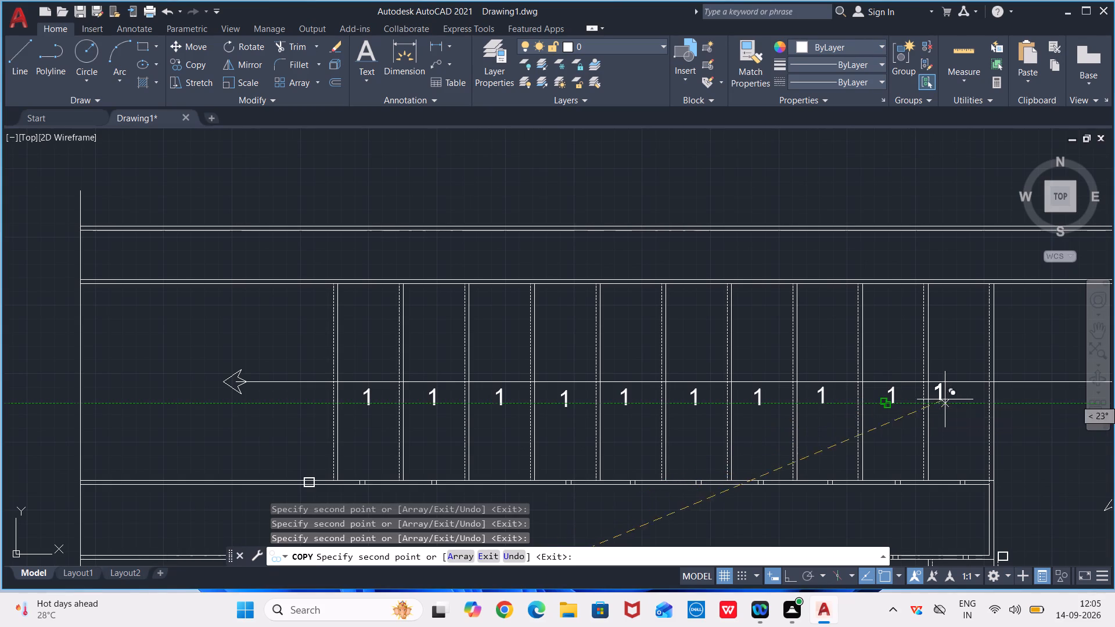
{"action": "left_click", "coordinate": [952, 401]}
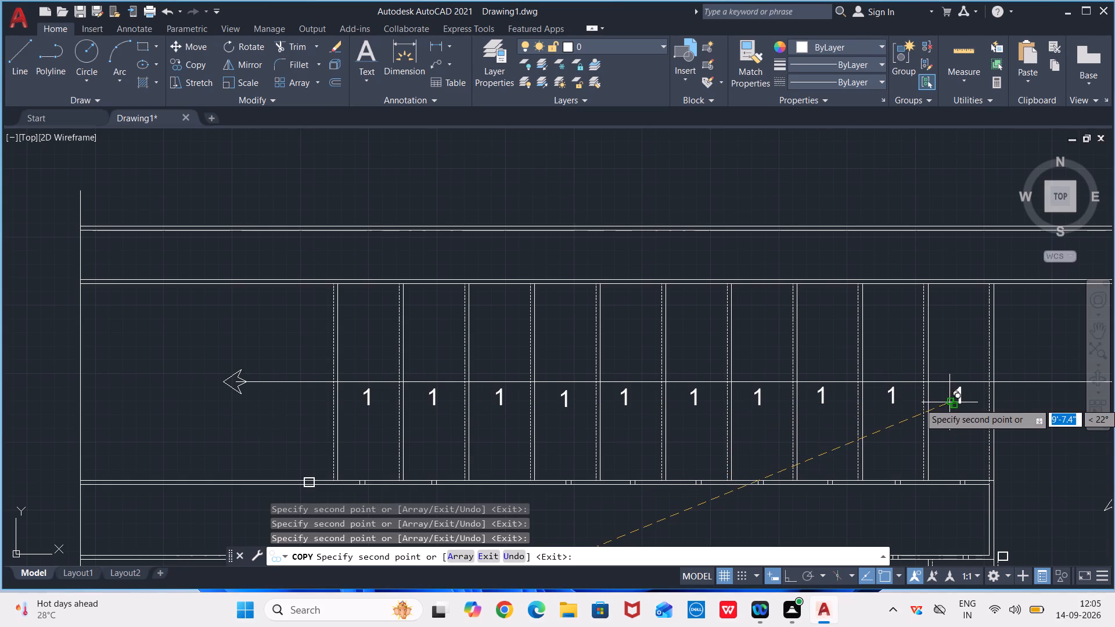
{"action": "key", "text": "Escape"}
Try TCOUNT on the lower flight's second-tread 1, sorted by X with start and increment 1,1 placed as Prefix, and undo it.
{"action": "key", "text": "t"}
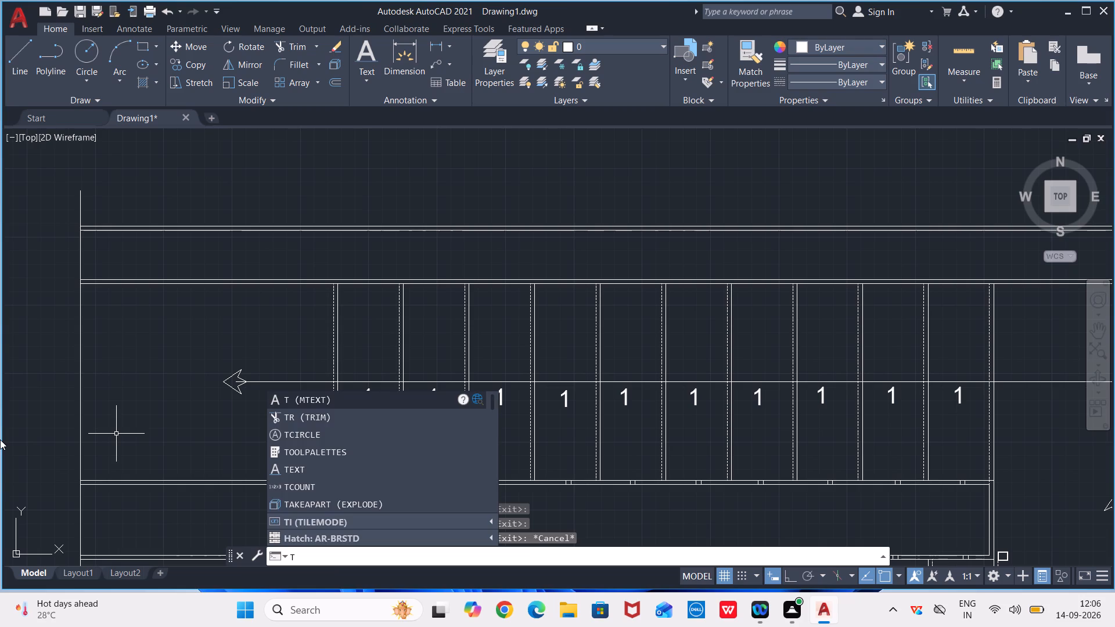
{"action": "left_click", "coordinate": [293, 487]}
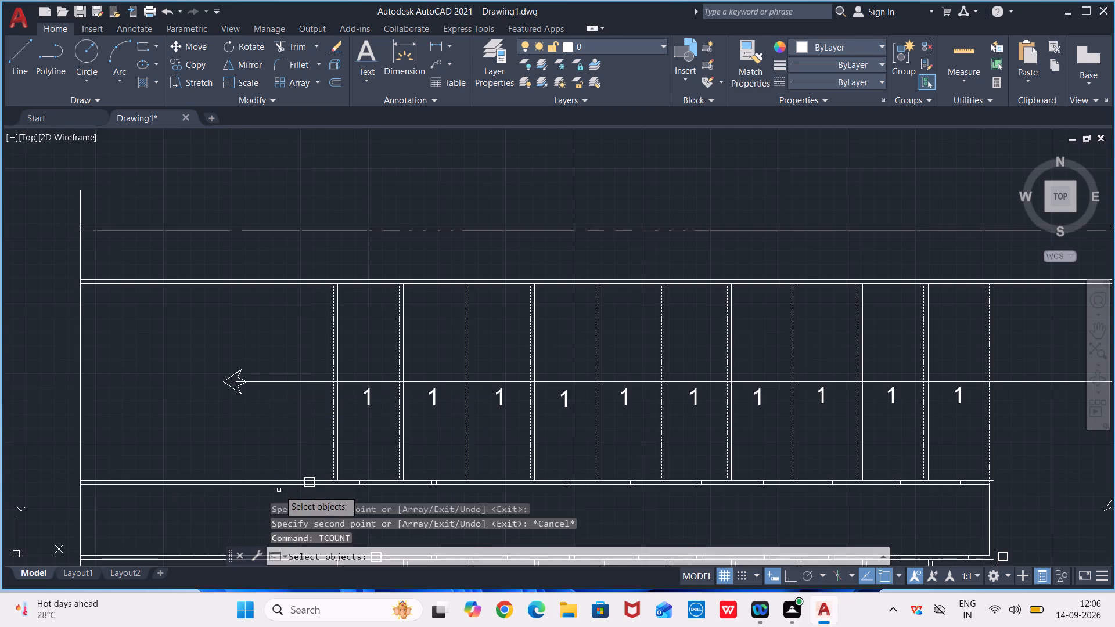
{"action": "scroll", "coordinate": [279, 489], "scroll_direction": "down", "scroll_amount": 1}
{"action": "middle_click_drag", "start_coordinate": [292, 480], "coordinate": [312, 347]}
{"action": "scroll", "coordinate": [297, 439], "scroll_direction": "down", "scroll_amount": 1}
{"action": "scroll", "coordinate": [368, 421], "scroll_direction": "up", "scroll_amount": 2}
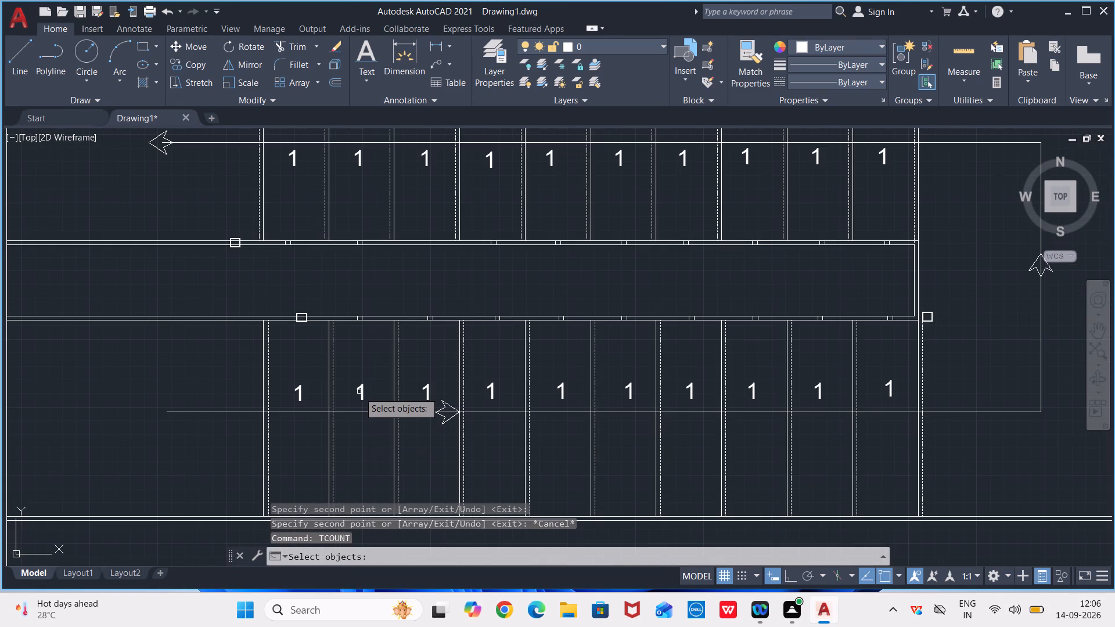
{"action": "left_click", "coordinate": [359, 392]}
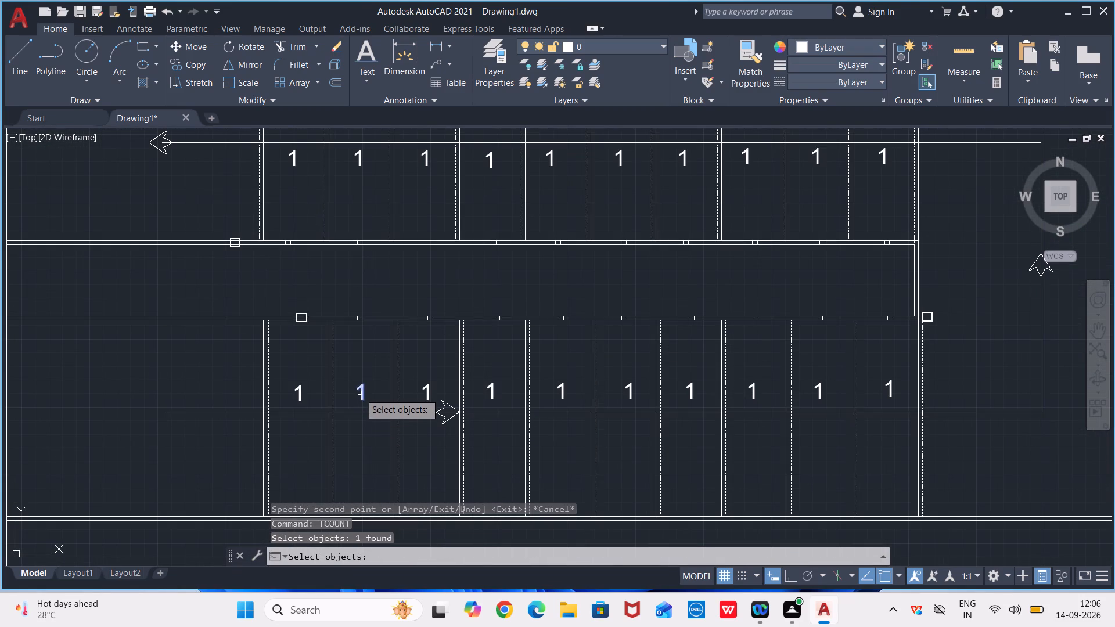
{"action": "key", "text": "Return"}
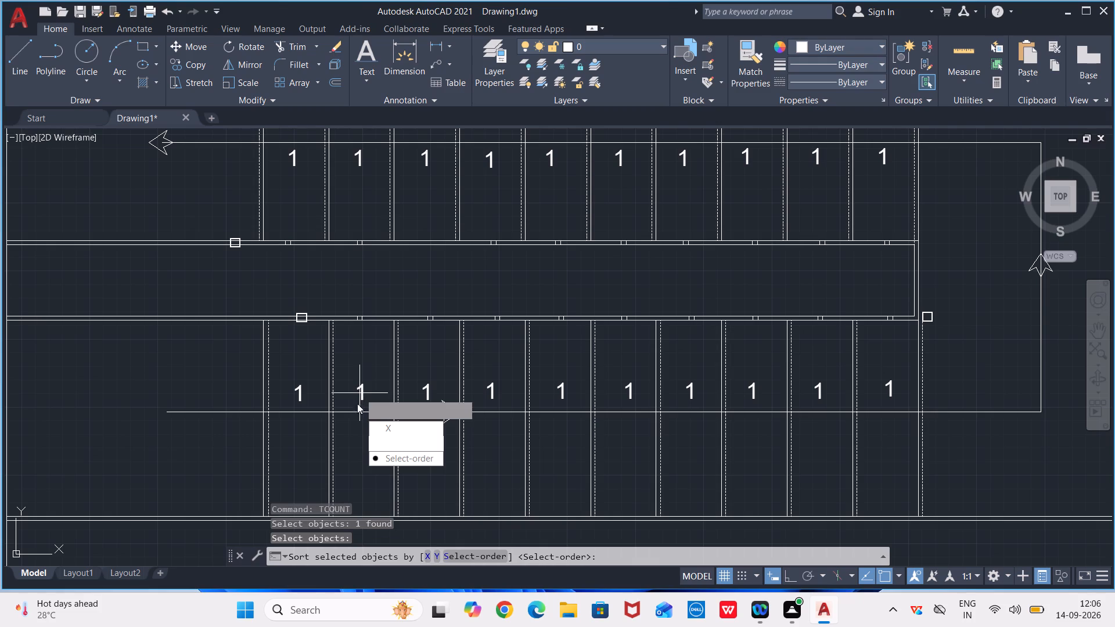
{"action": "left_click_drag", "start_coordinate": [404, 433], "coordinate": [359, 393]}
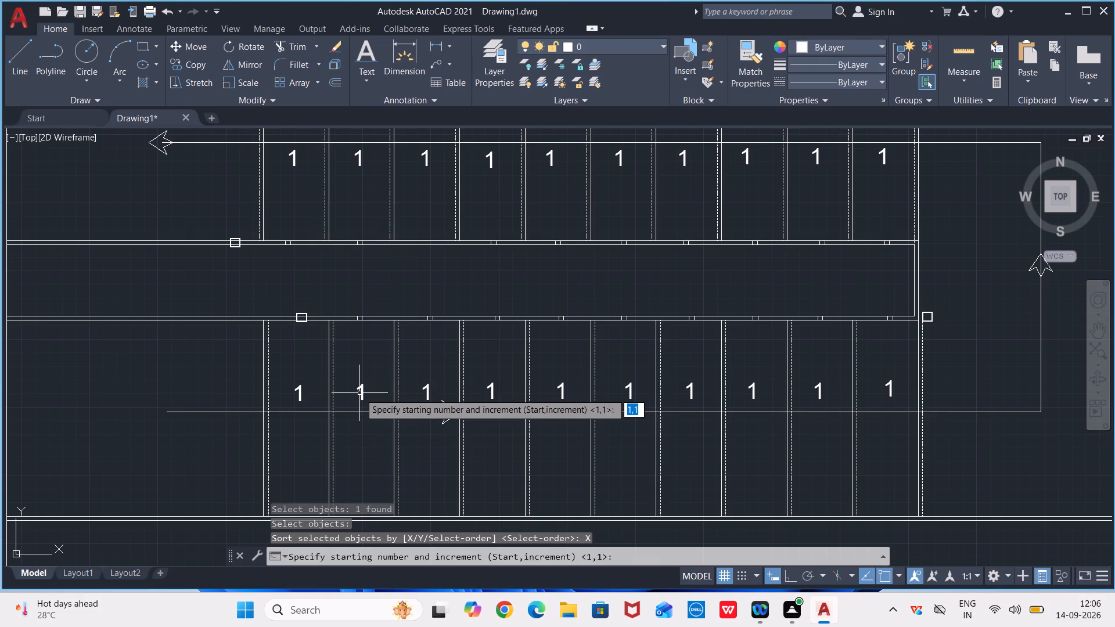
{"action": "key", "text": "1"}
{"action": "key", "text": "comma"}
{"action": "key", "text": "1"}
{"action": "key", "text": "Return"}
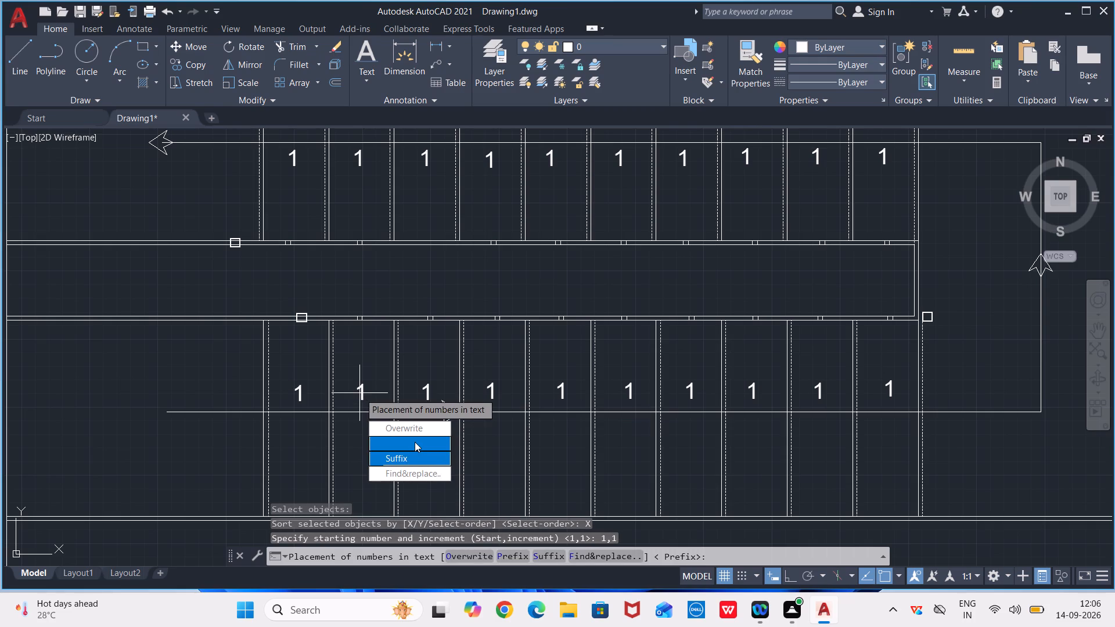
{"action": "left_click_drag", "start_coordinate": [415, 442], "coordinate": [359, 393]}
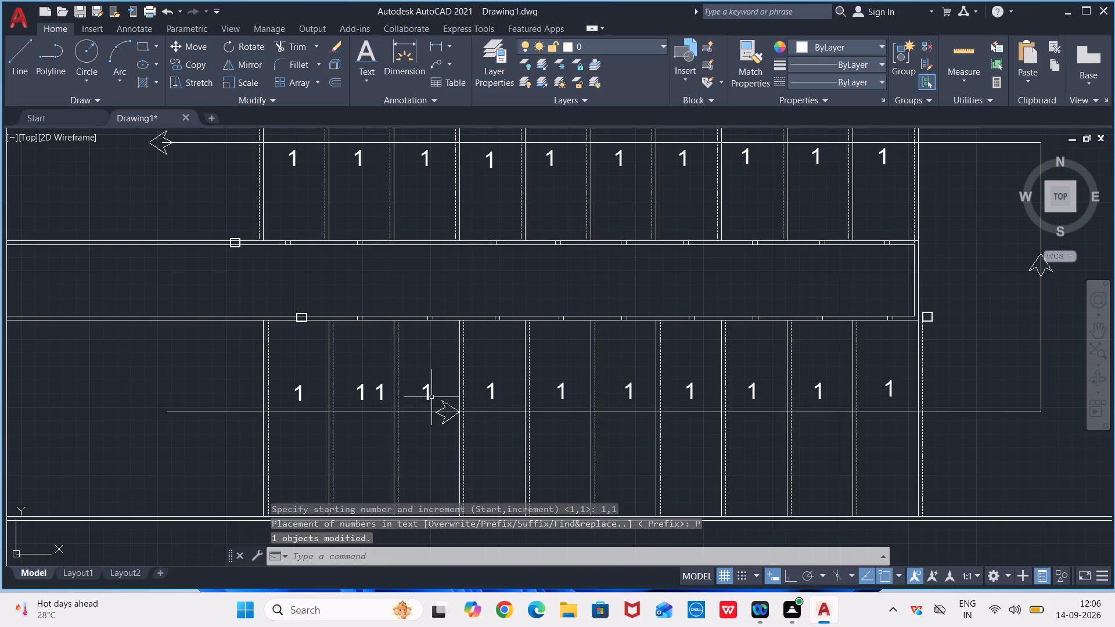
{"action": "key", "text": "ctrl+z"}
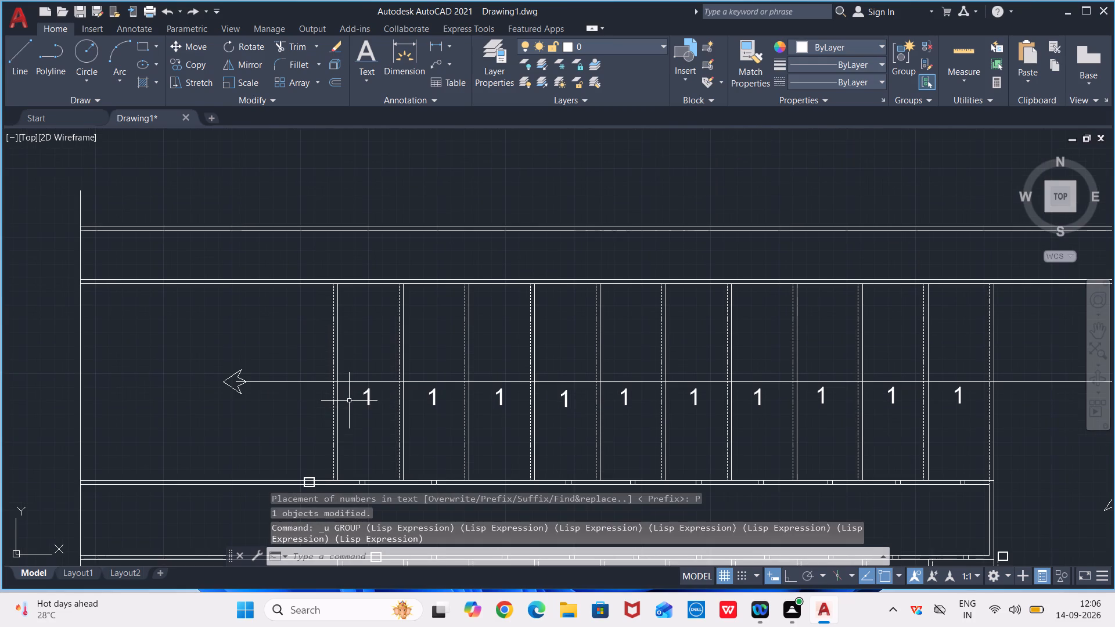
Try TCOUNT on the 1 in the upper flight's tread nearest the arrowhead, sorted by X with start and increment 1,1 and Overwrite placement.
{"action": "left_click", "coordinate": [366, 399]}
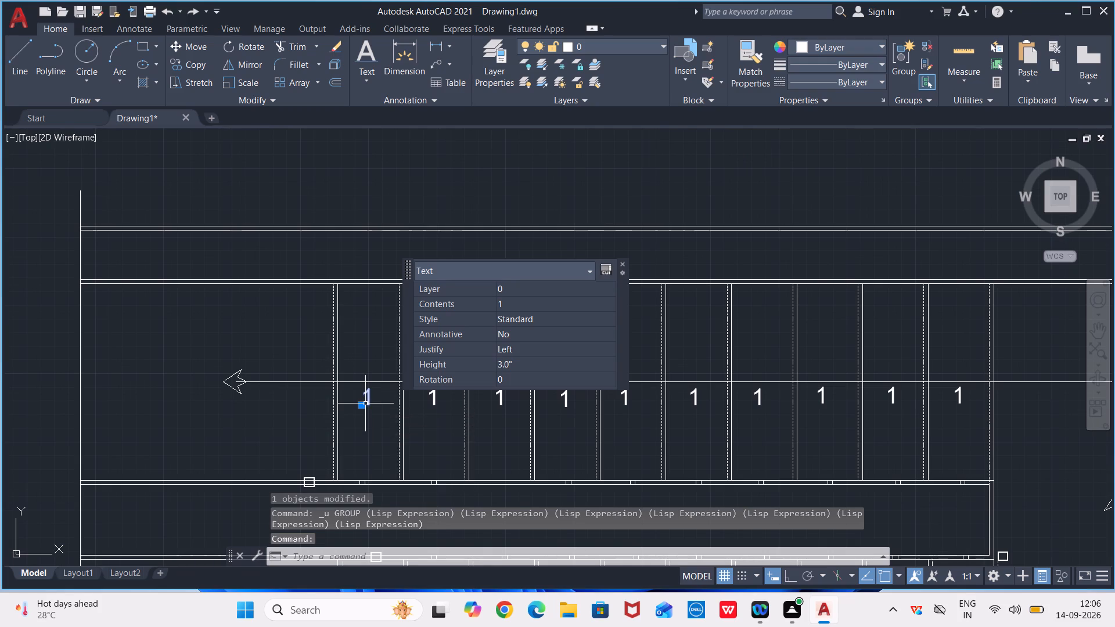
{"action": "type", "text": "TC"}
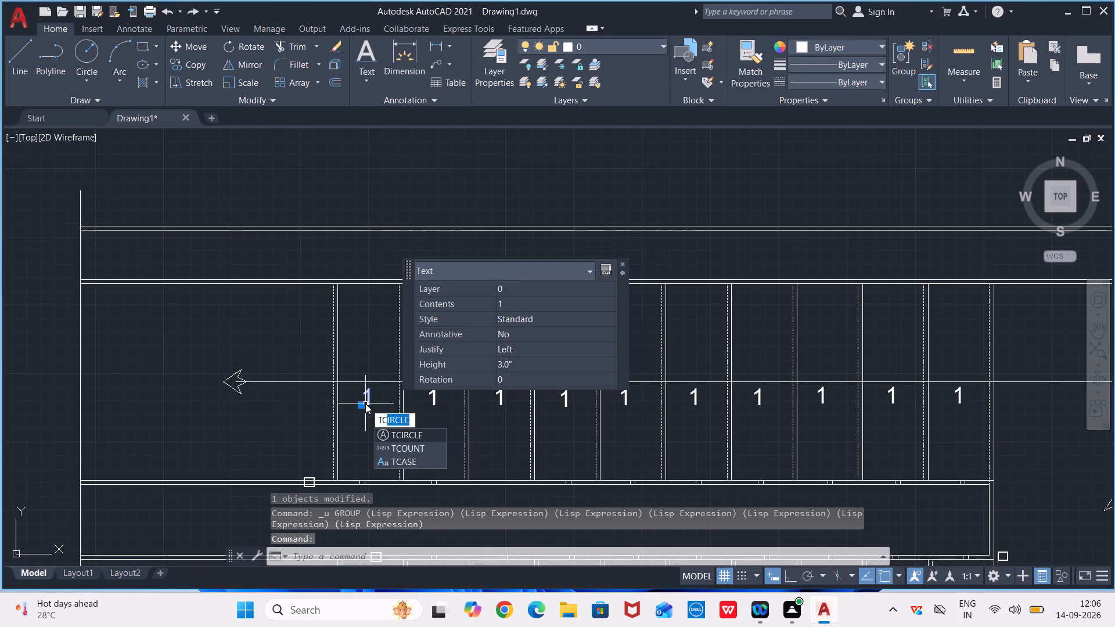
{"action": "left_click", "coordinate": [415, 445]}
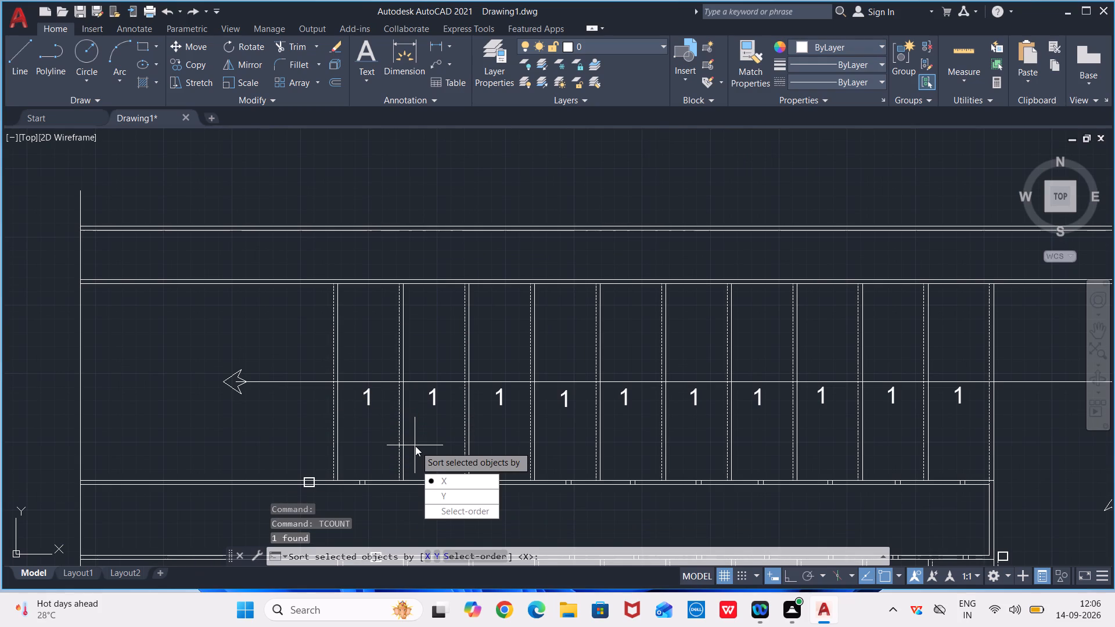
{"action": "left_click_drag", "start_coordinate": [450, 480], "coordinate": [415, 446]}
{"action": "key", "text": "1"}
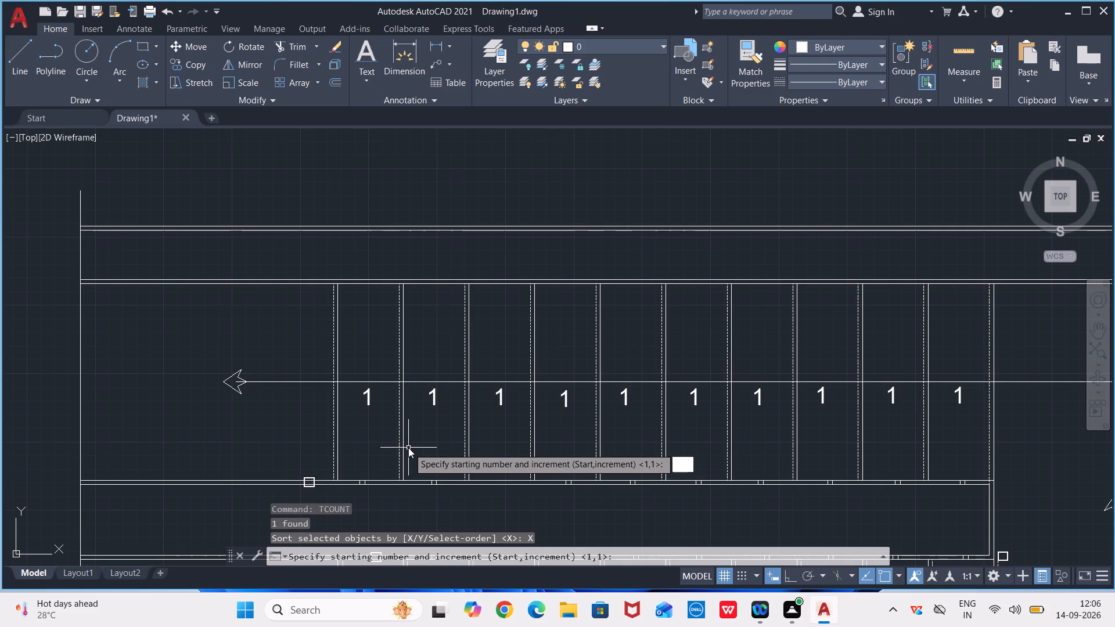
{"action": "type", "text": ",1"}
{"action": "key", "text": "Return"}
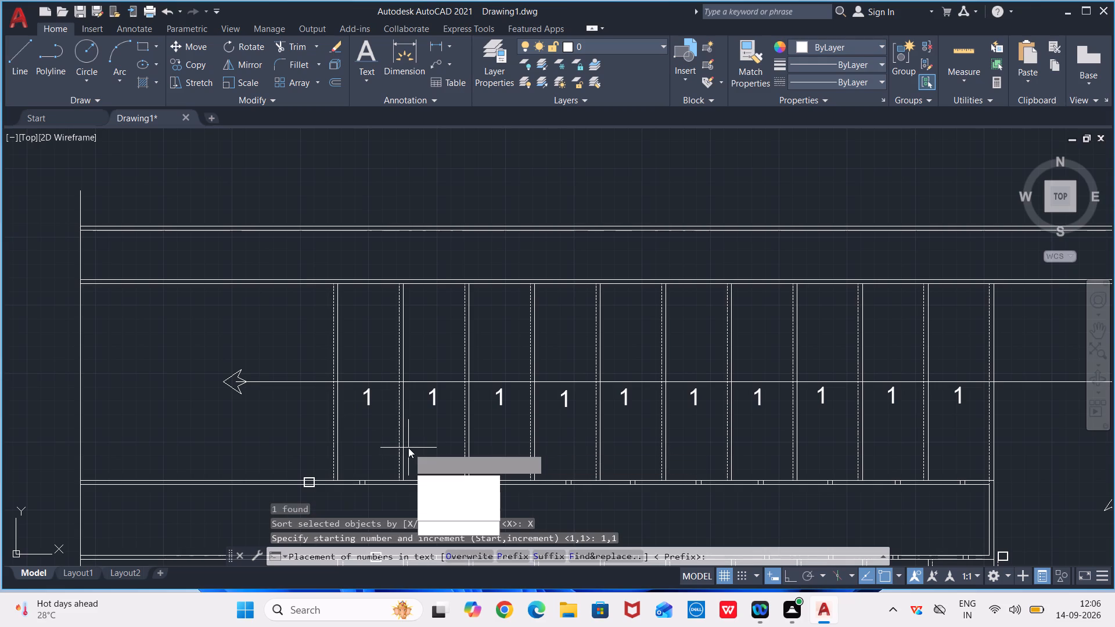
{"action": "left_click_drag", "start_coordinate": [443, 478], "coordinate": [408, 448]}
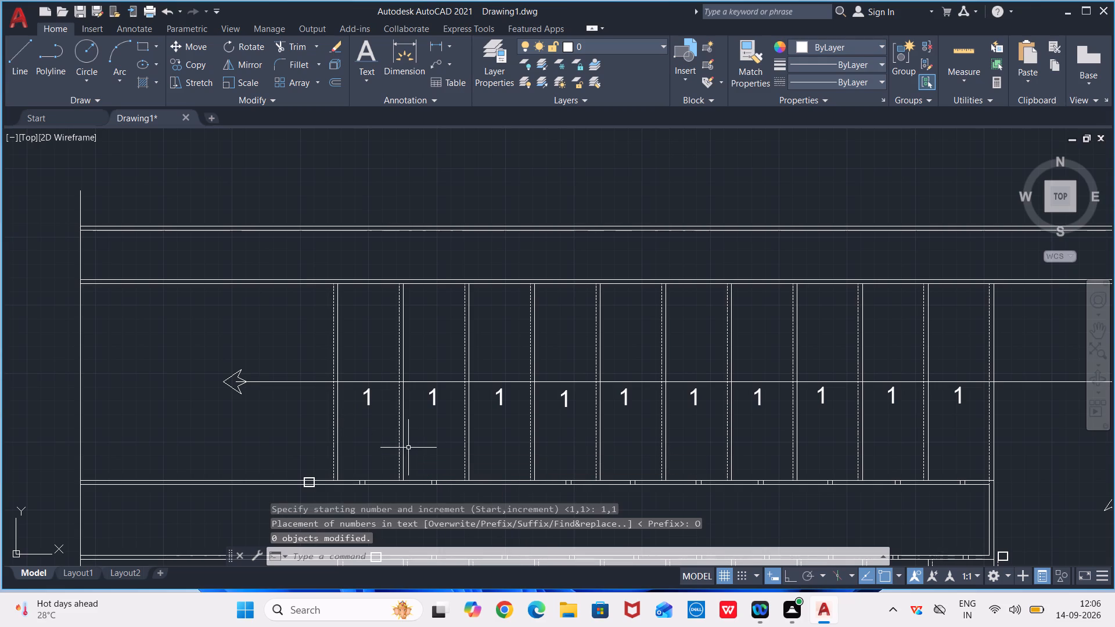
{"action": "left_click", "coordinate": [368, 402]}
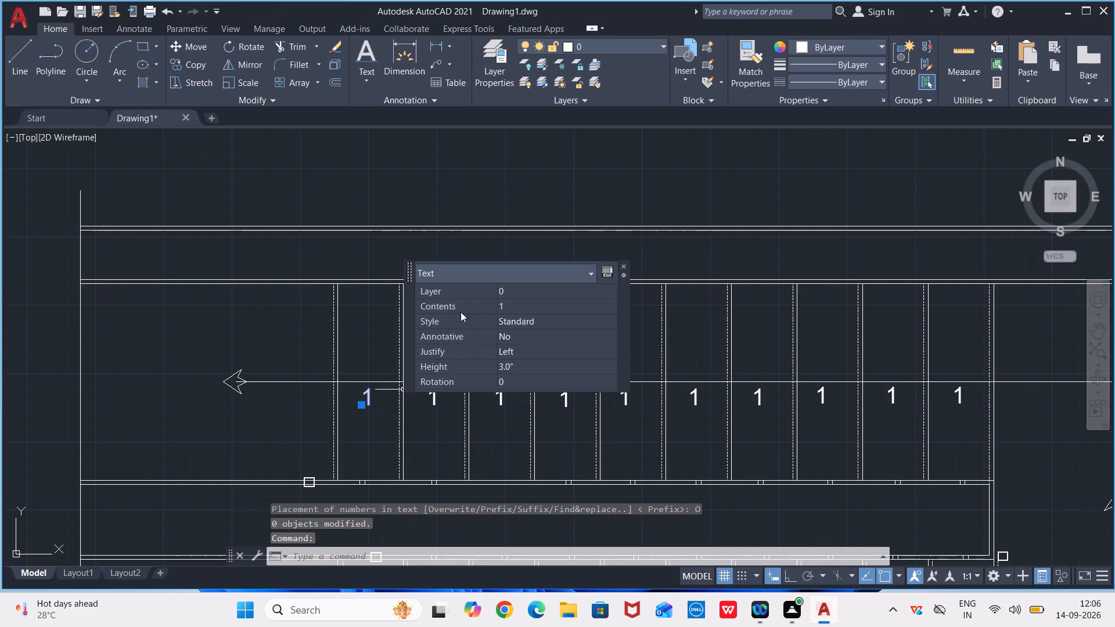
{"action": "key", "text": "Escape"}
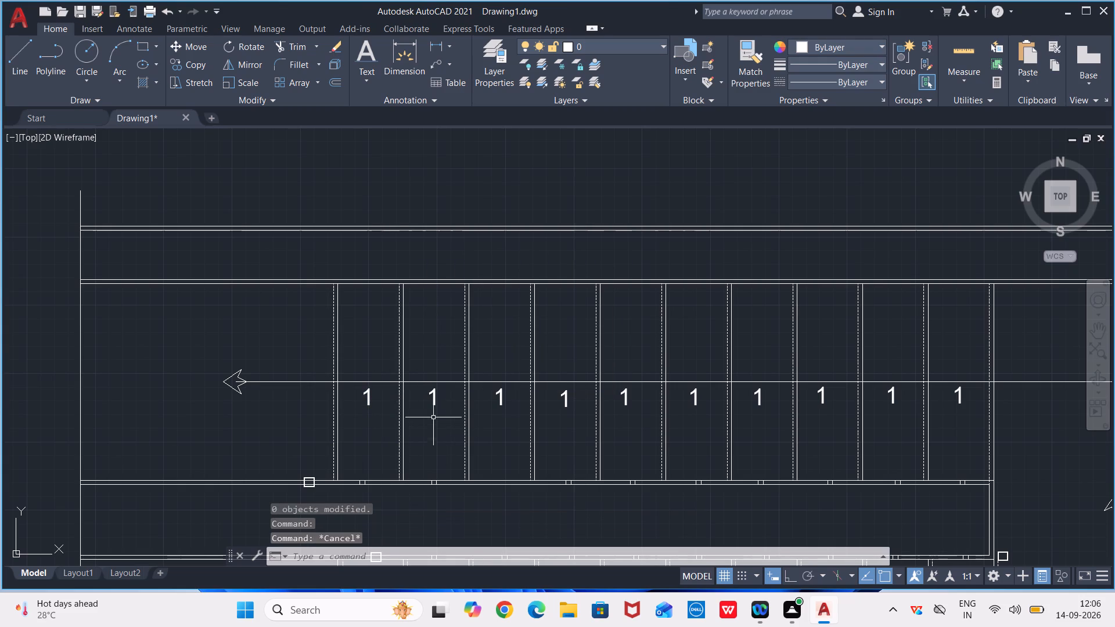
Change the text contents in the upper flight's second tread from the walk-line arrowhead to 2.
{"action": "left_click", "coordinate": [433, 400]}
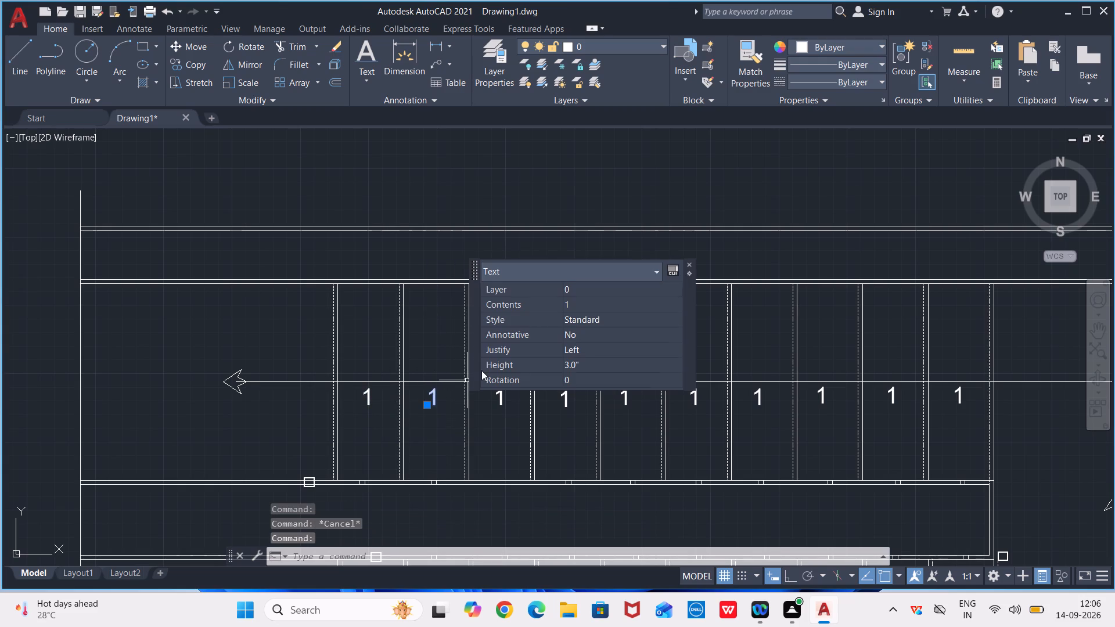
{"action": "left_click", "coordinate": [578, 298]}
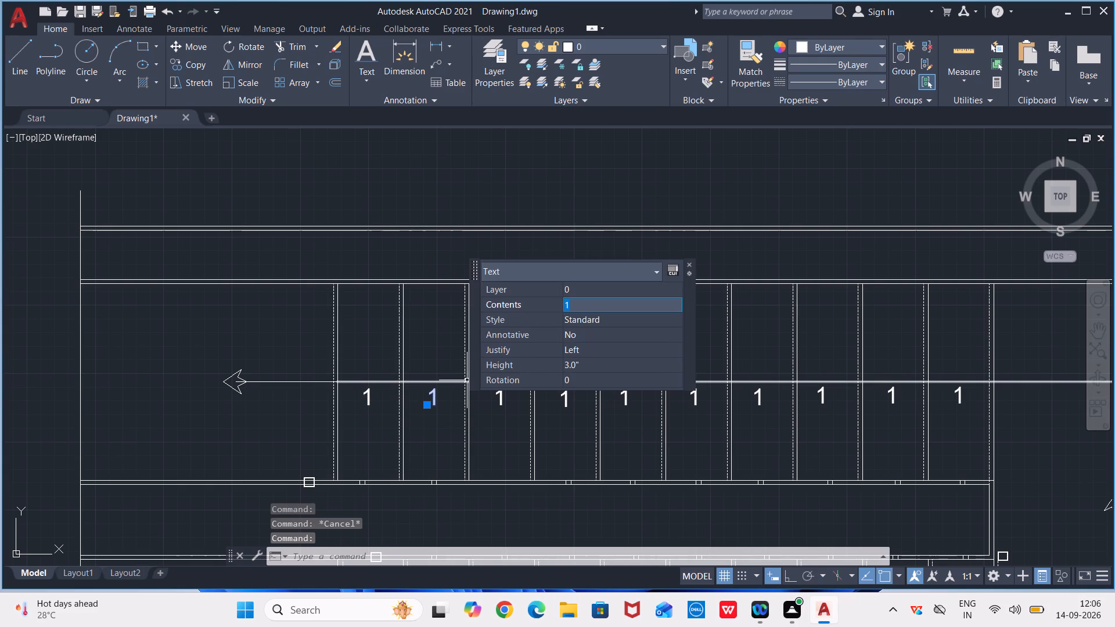
{"action": "key", "text": "2"}
{"action": "key", "text": "Return"}
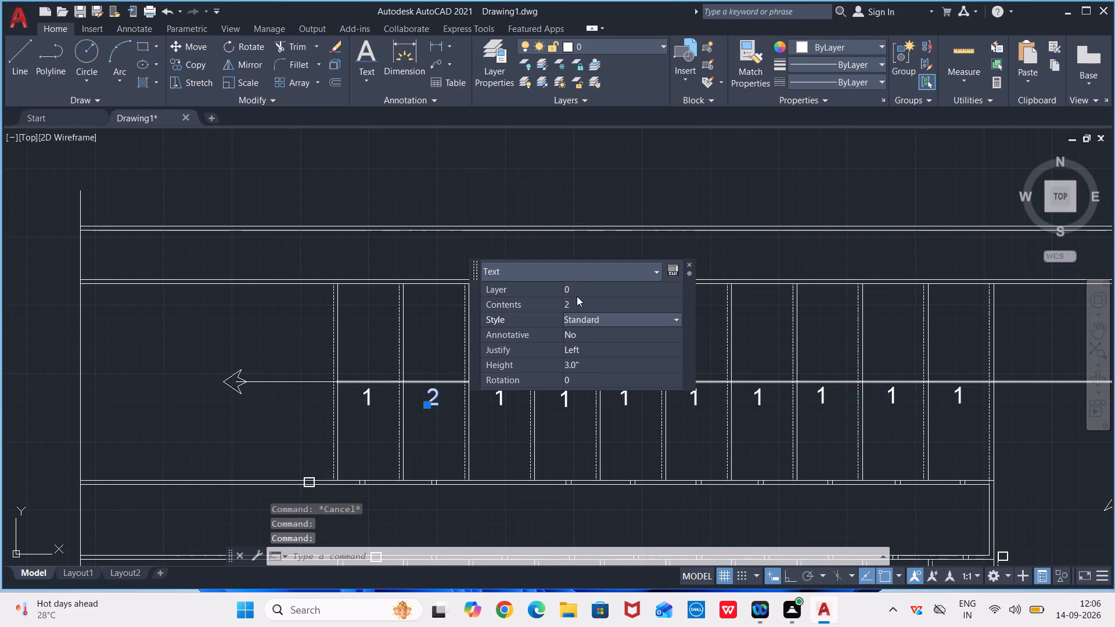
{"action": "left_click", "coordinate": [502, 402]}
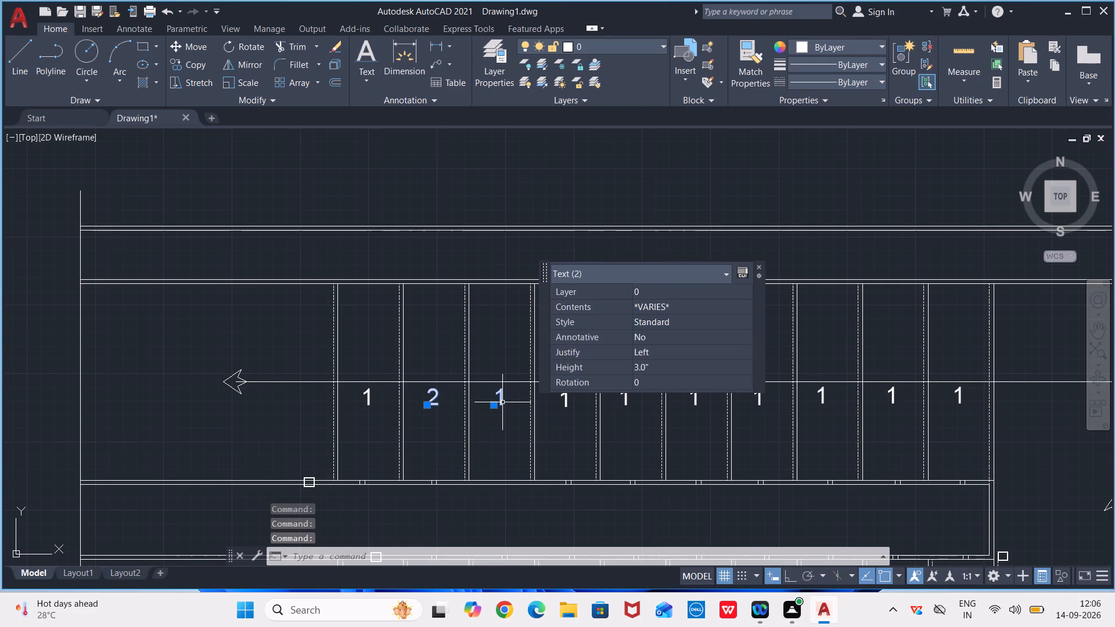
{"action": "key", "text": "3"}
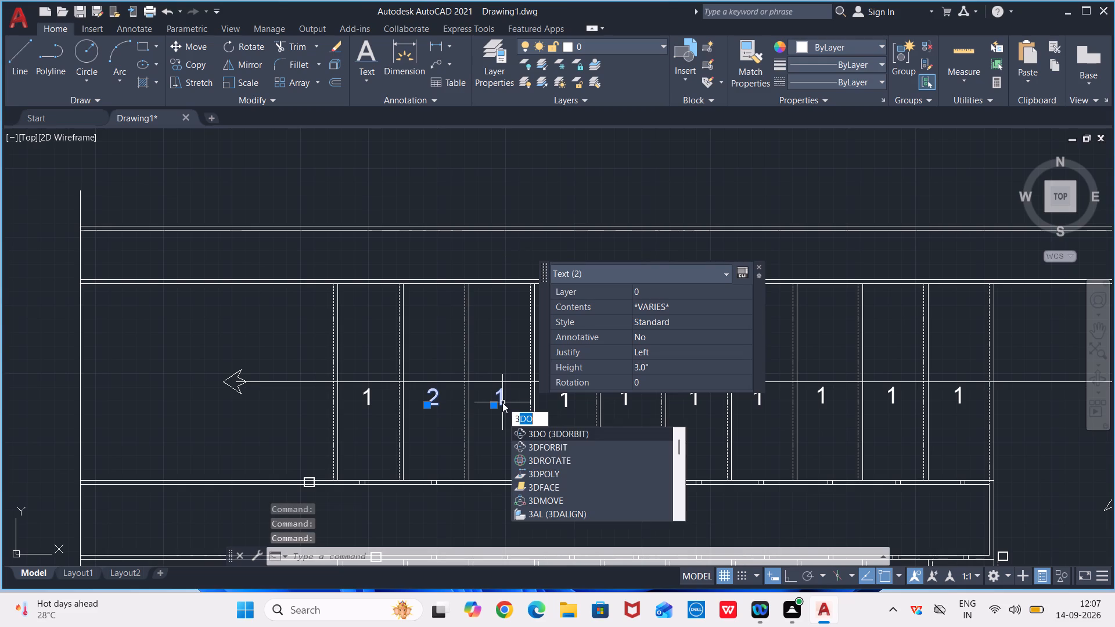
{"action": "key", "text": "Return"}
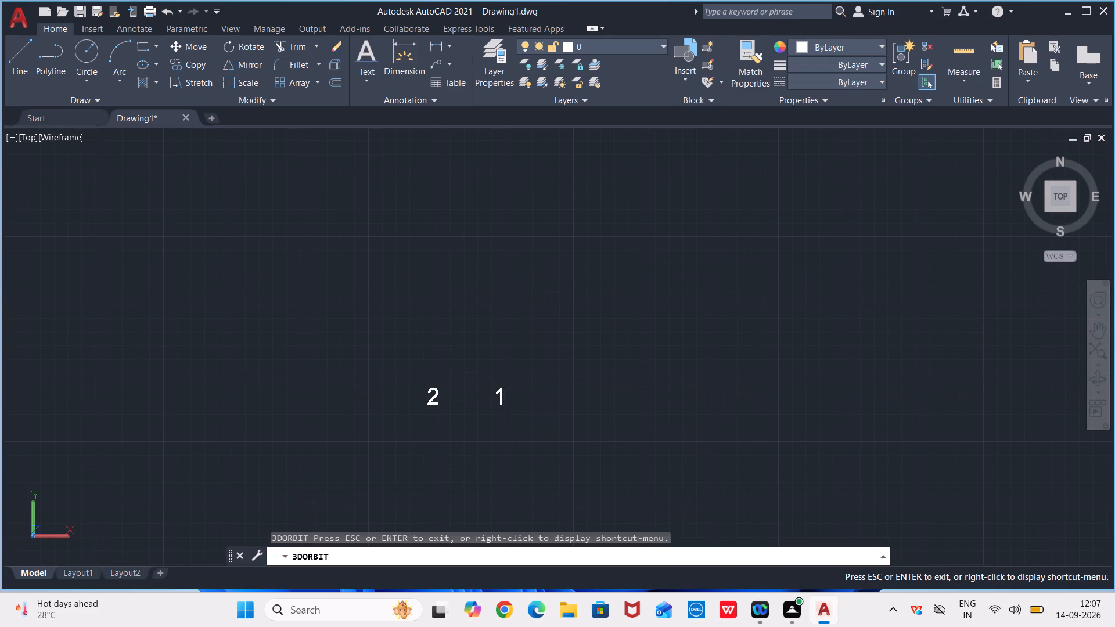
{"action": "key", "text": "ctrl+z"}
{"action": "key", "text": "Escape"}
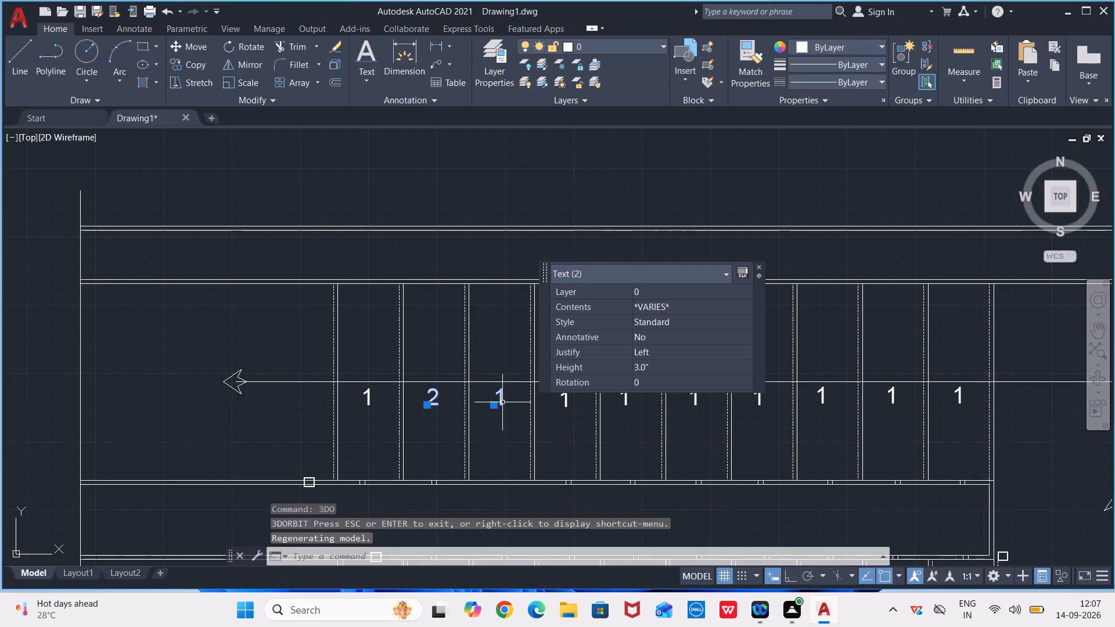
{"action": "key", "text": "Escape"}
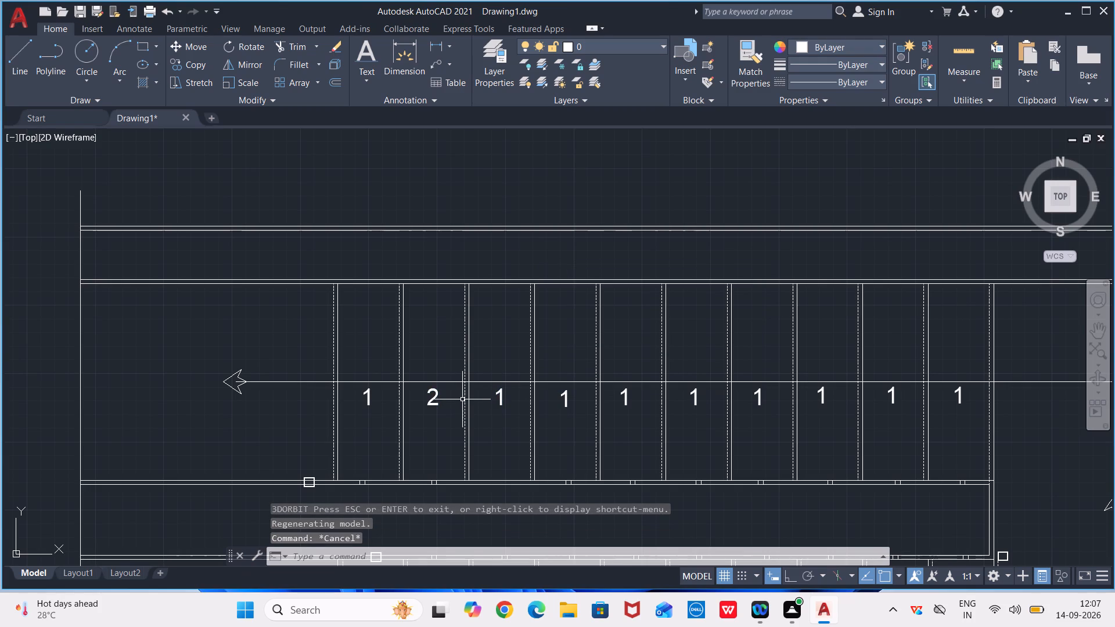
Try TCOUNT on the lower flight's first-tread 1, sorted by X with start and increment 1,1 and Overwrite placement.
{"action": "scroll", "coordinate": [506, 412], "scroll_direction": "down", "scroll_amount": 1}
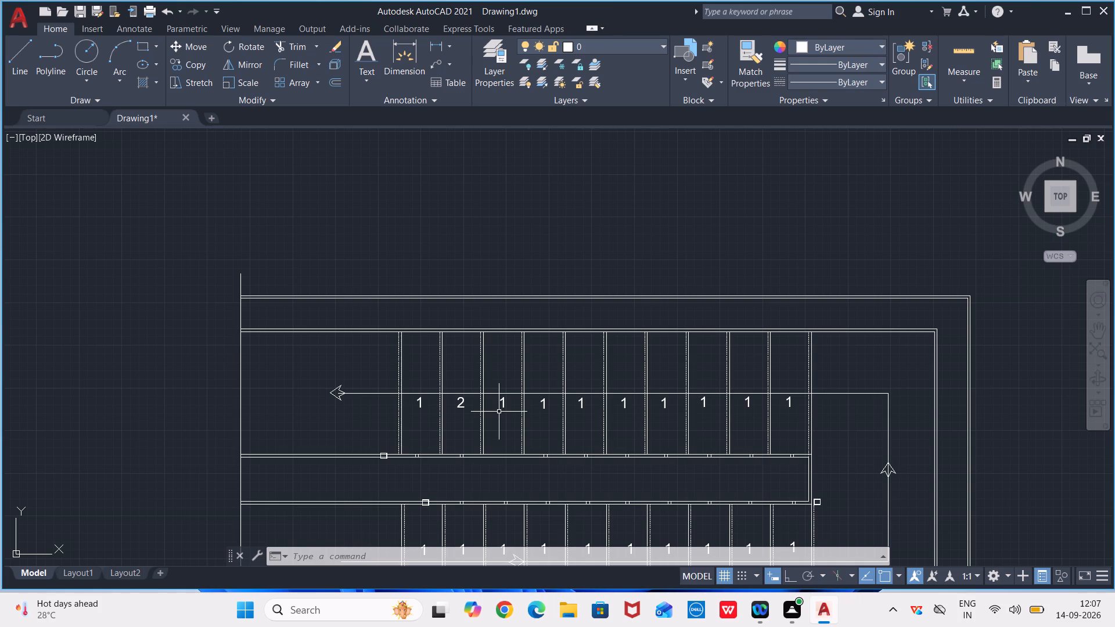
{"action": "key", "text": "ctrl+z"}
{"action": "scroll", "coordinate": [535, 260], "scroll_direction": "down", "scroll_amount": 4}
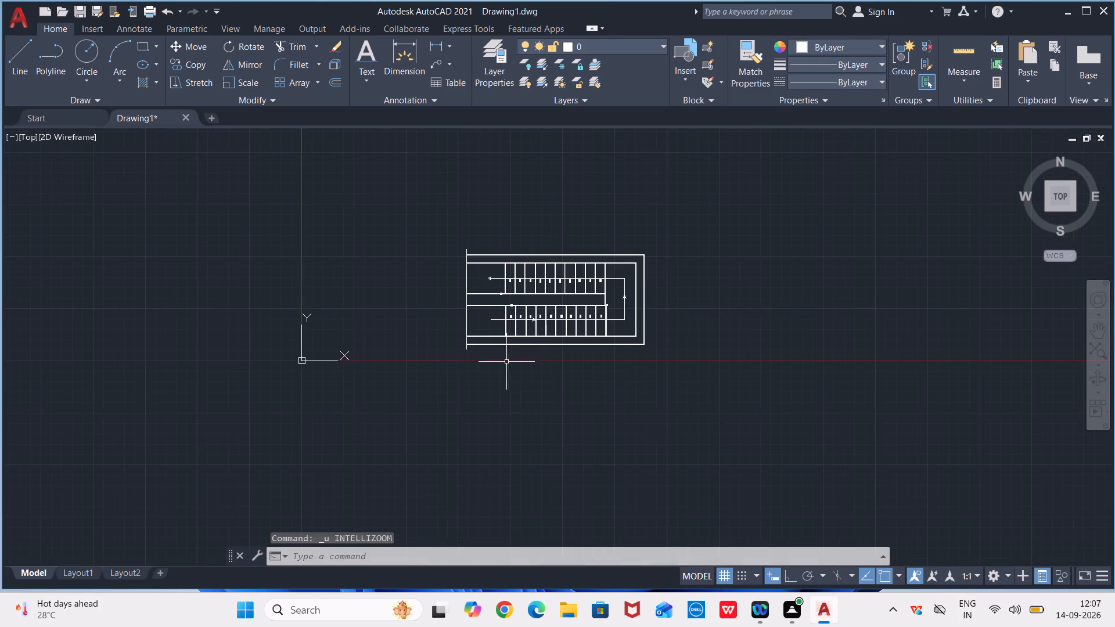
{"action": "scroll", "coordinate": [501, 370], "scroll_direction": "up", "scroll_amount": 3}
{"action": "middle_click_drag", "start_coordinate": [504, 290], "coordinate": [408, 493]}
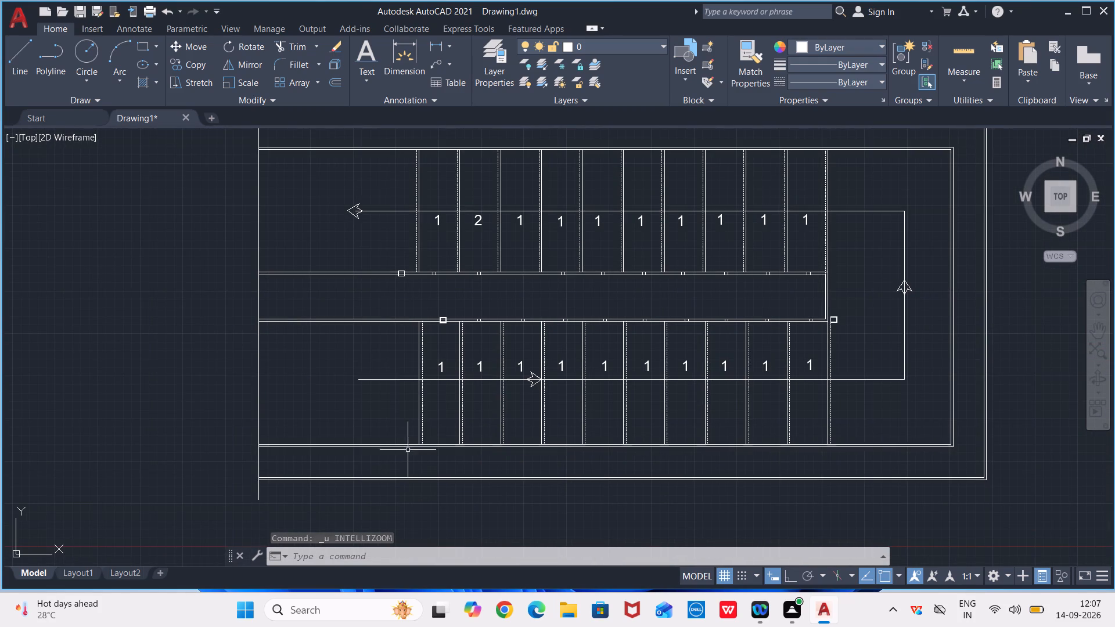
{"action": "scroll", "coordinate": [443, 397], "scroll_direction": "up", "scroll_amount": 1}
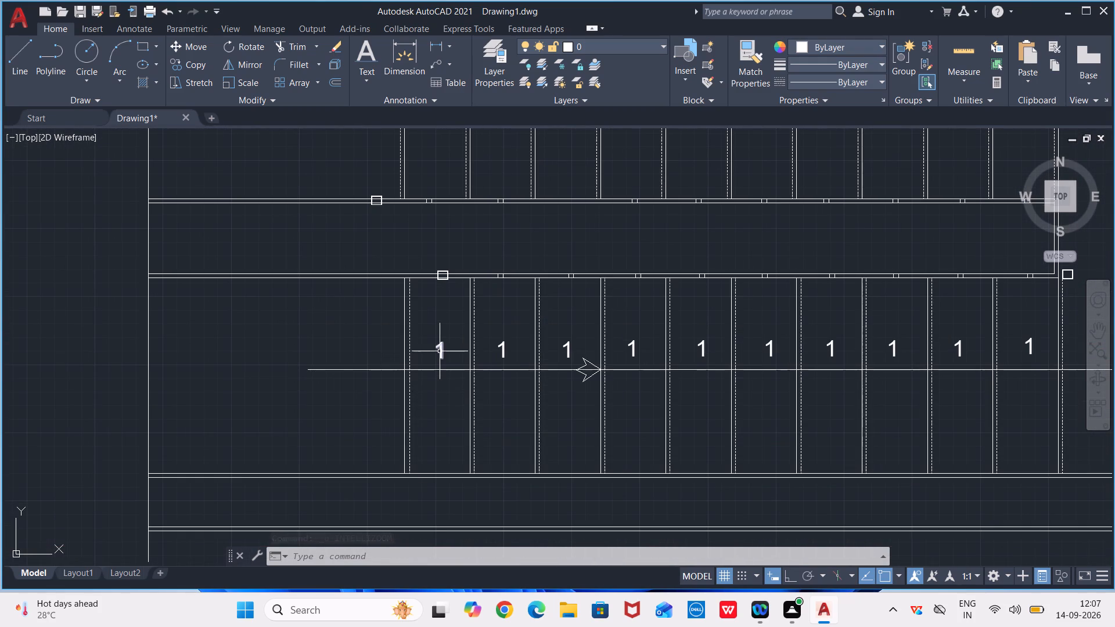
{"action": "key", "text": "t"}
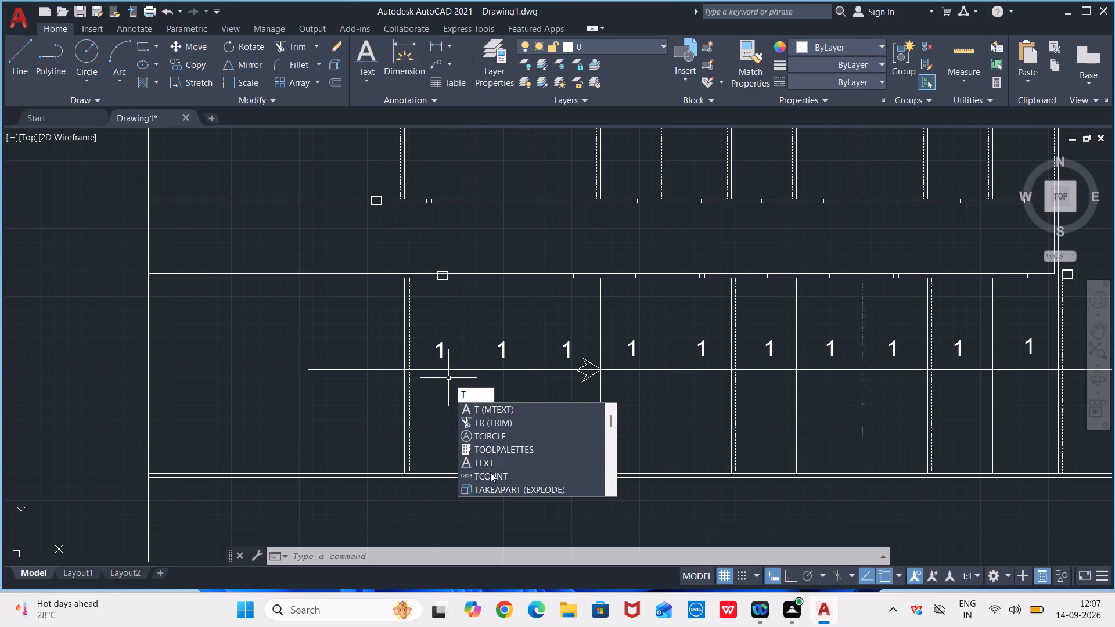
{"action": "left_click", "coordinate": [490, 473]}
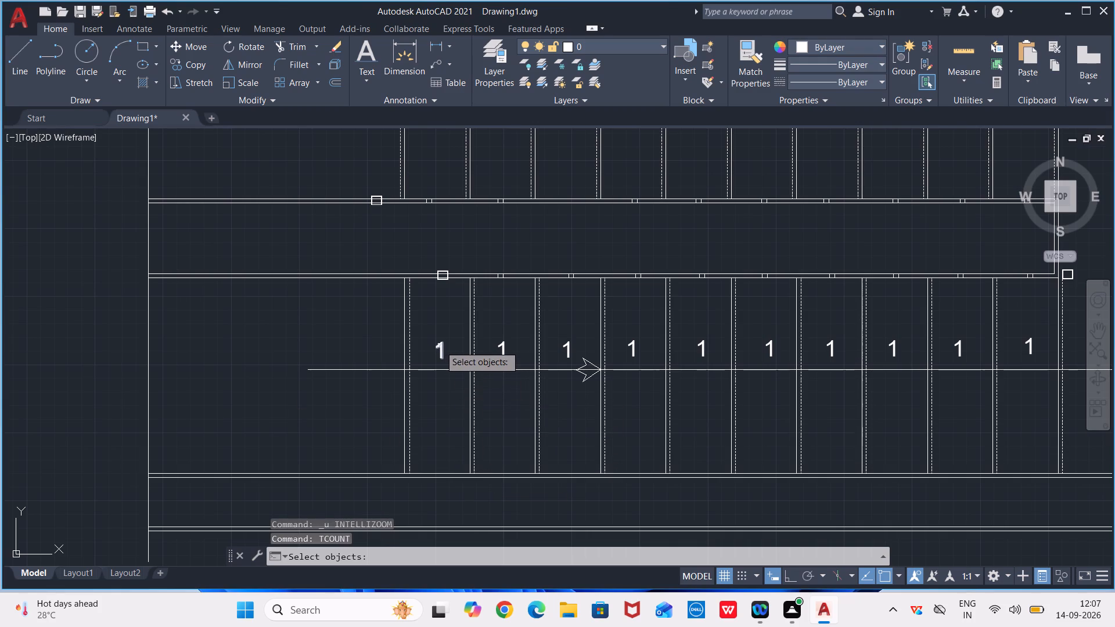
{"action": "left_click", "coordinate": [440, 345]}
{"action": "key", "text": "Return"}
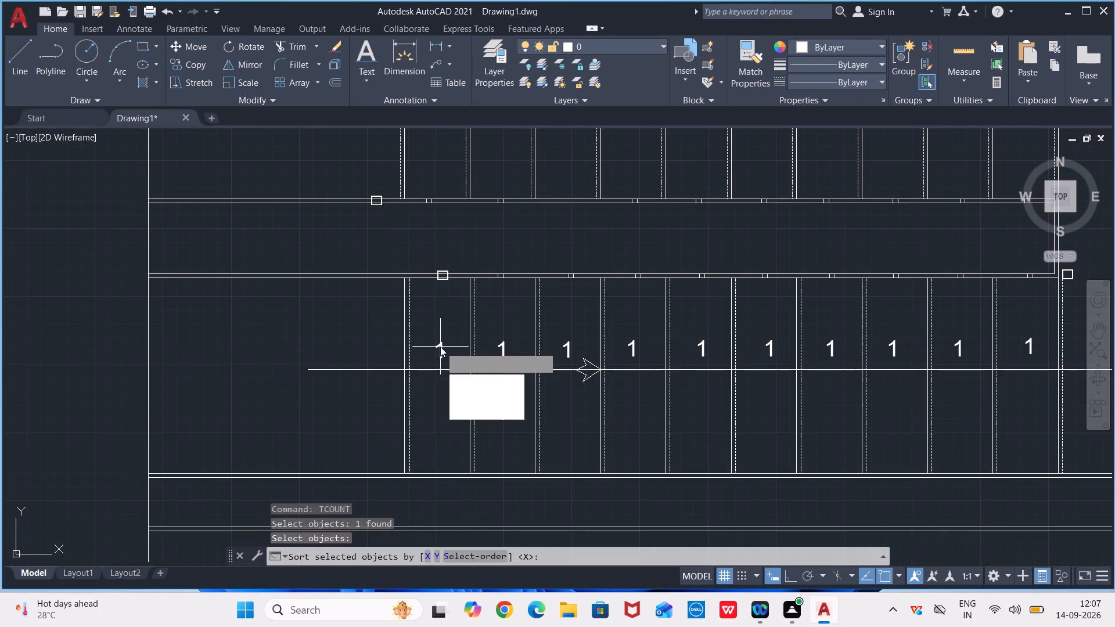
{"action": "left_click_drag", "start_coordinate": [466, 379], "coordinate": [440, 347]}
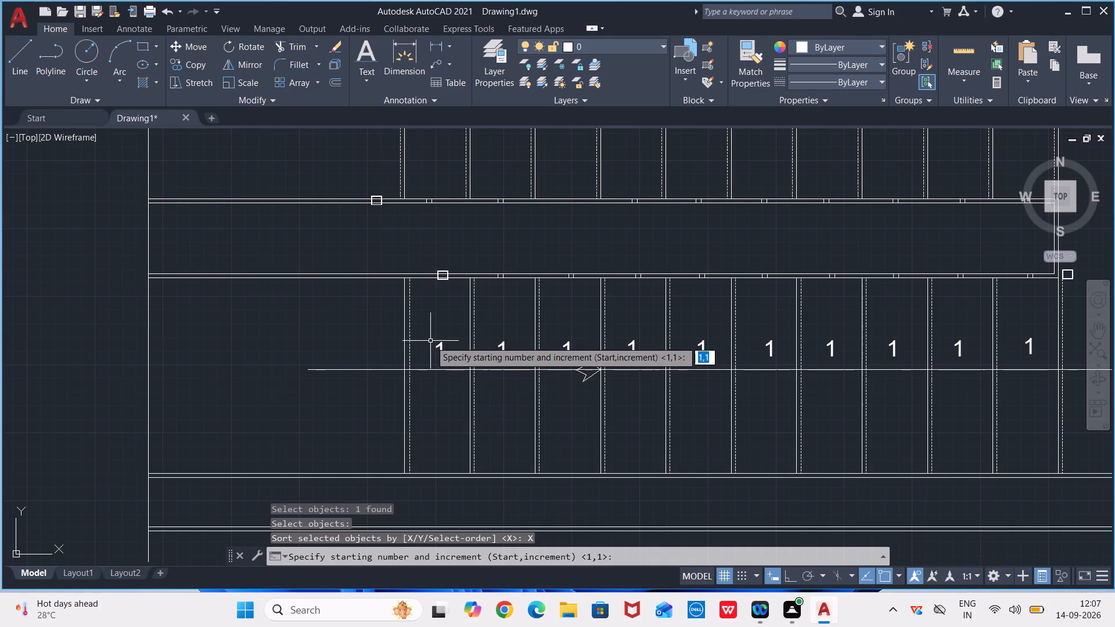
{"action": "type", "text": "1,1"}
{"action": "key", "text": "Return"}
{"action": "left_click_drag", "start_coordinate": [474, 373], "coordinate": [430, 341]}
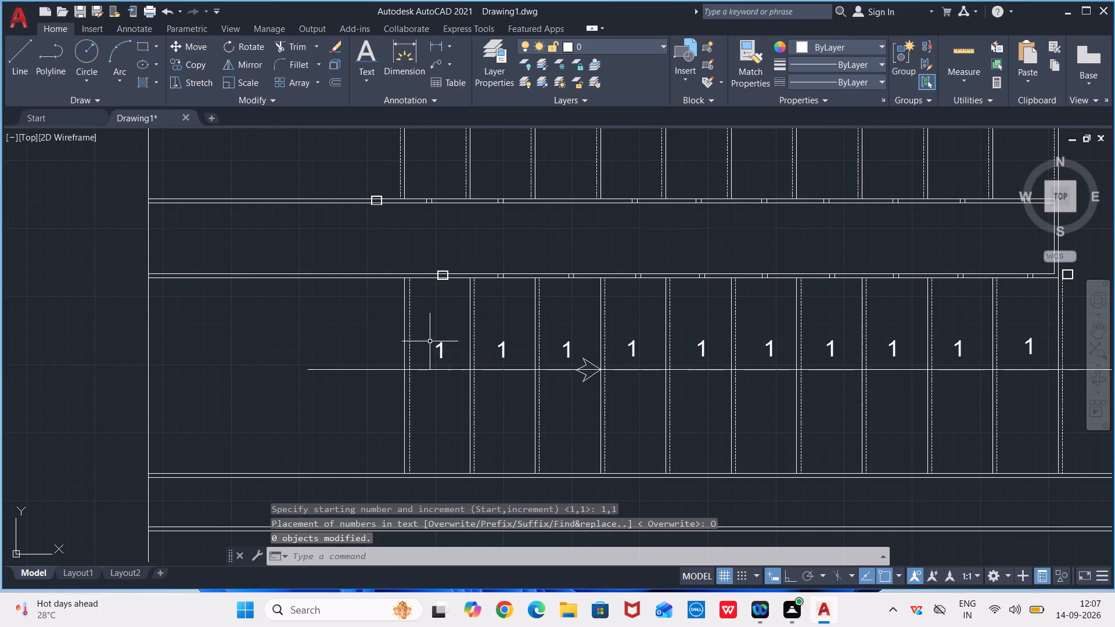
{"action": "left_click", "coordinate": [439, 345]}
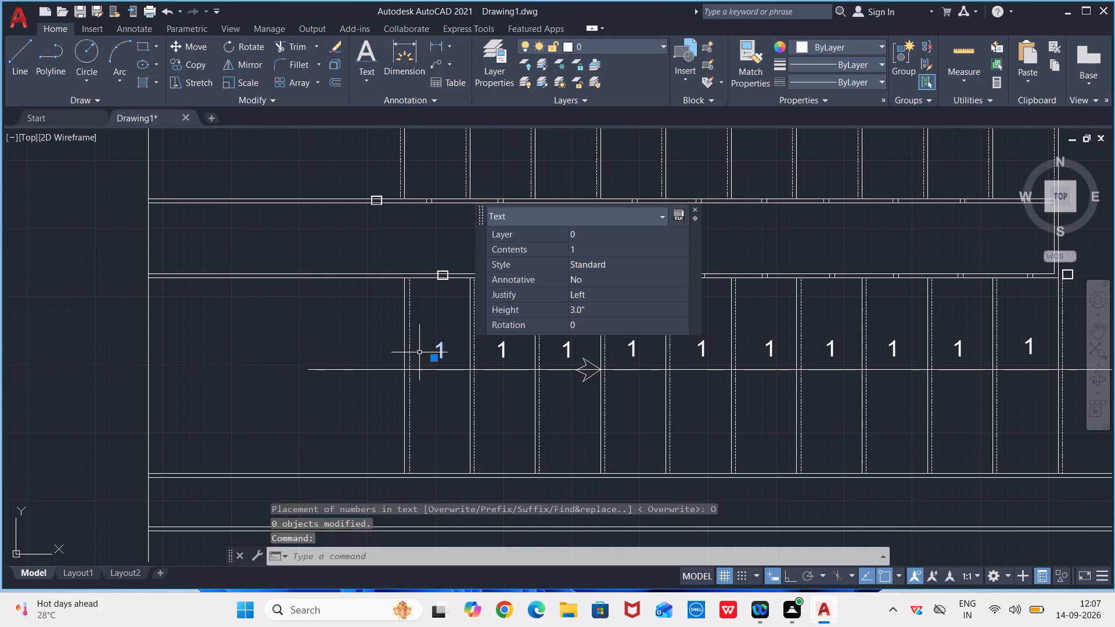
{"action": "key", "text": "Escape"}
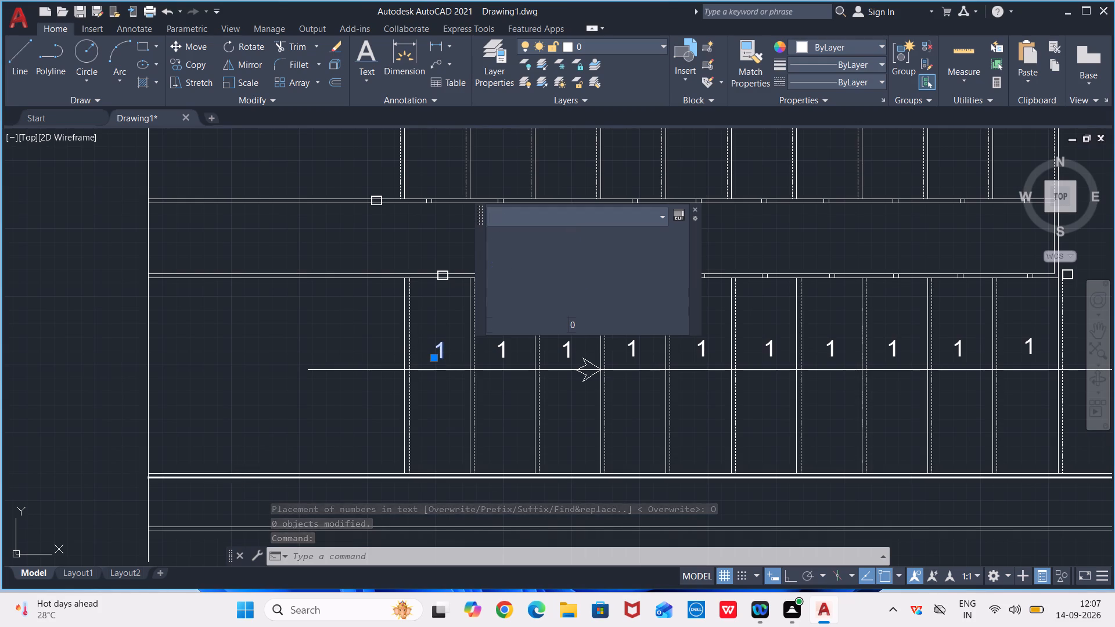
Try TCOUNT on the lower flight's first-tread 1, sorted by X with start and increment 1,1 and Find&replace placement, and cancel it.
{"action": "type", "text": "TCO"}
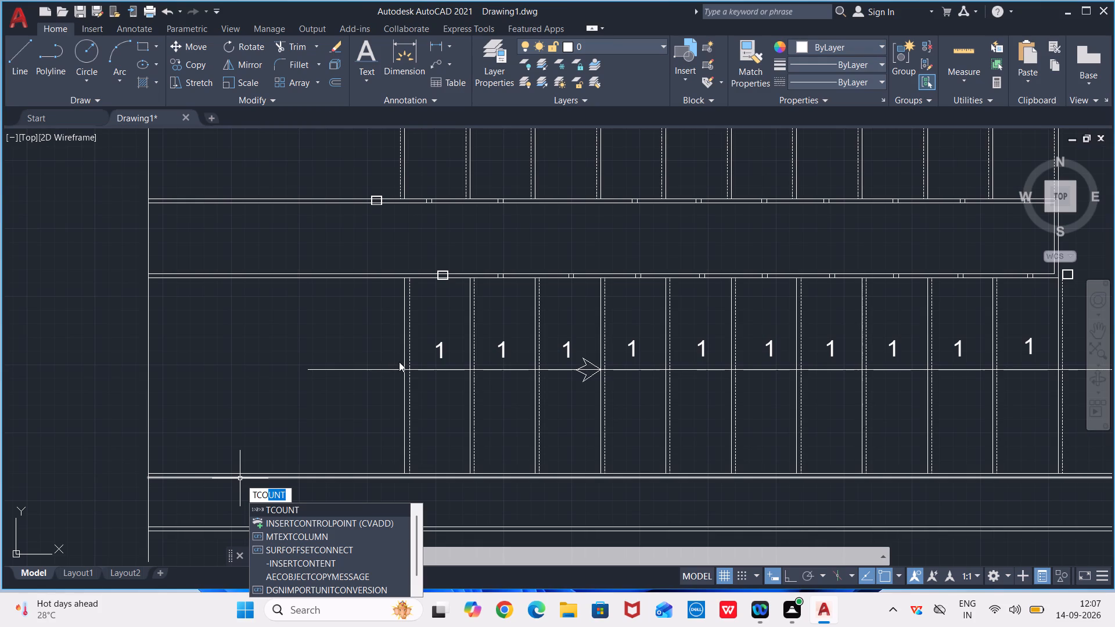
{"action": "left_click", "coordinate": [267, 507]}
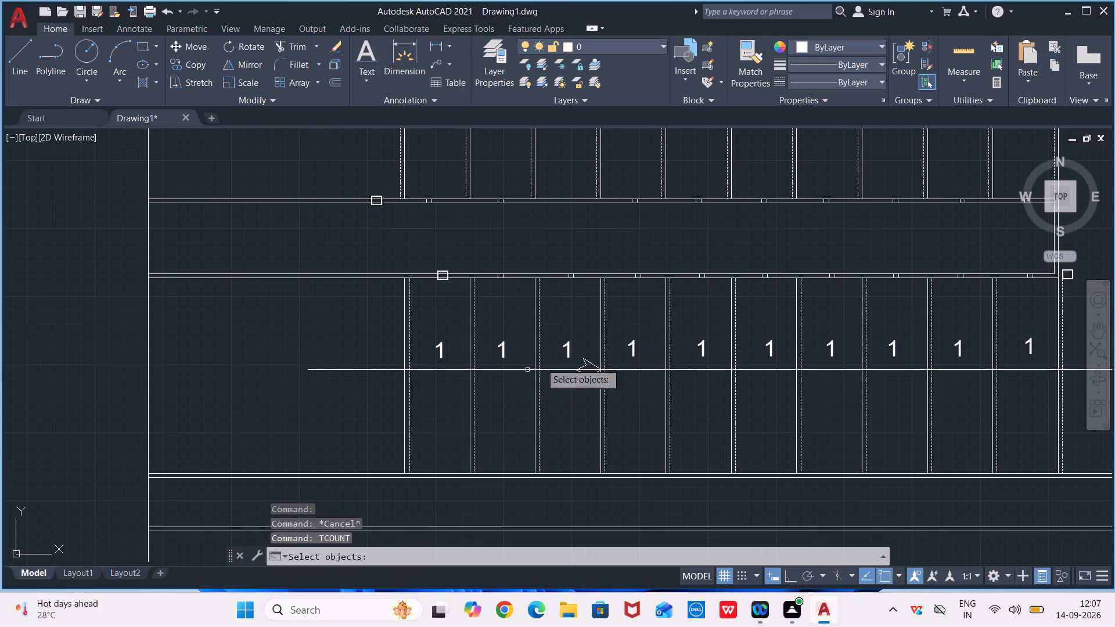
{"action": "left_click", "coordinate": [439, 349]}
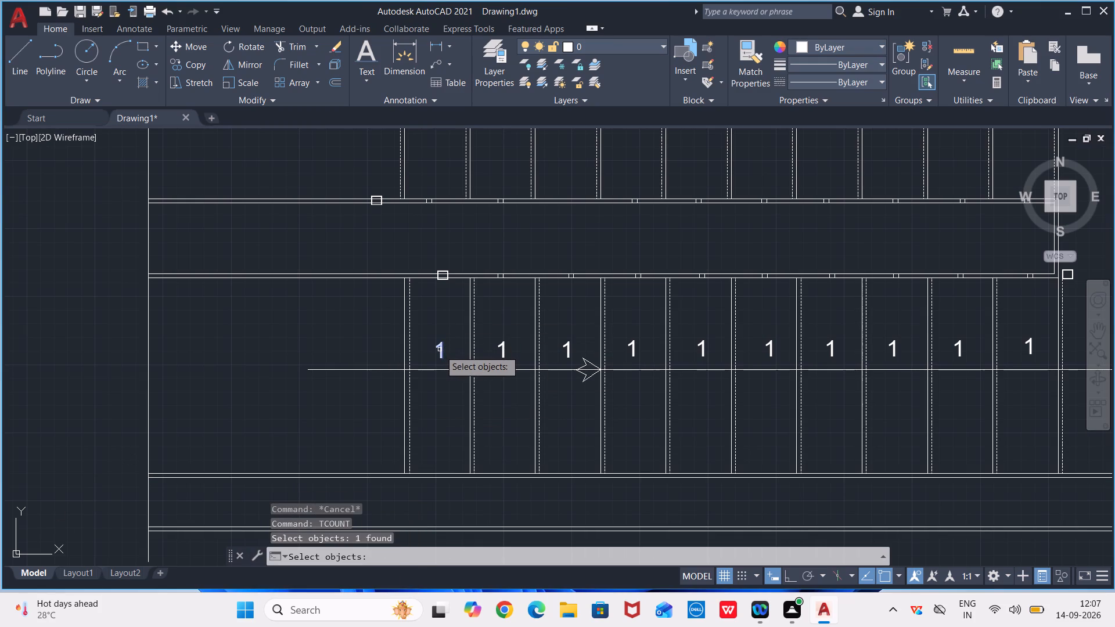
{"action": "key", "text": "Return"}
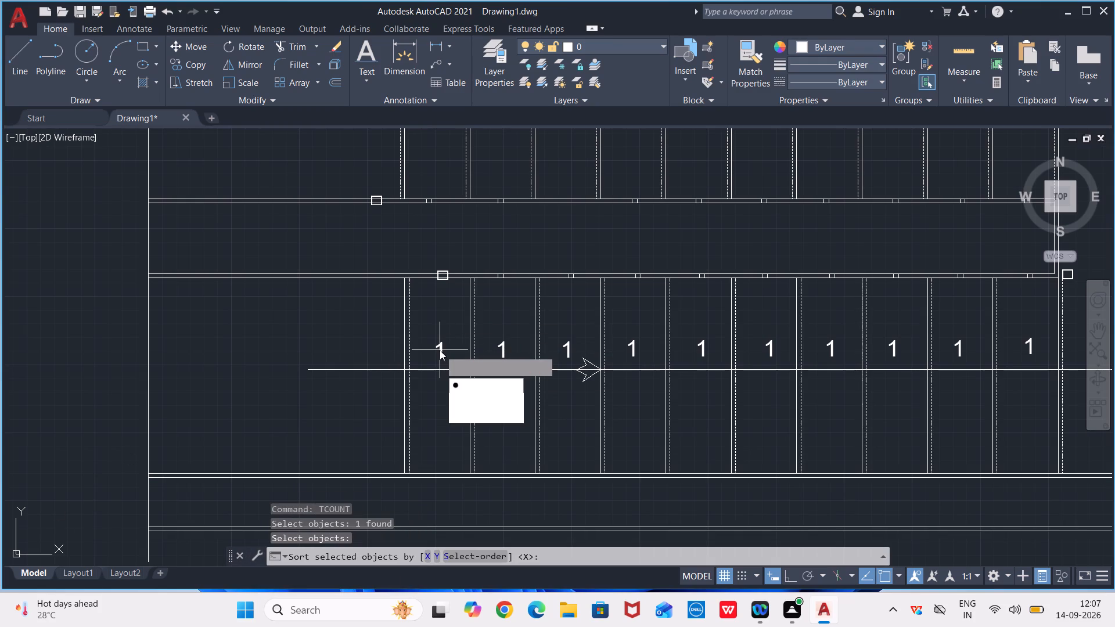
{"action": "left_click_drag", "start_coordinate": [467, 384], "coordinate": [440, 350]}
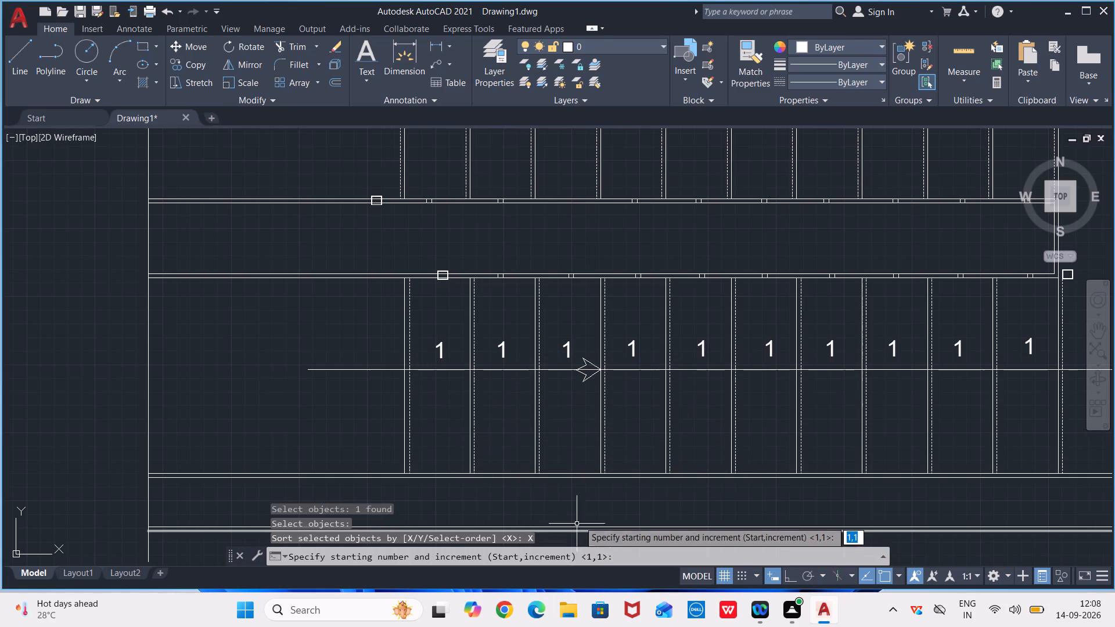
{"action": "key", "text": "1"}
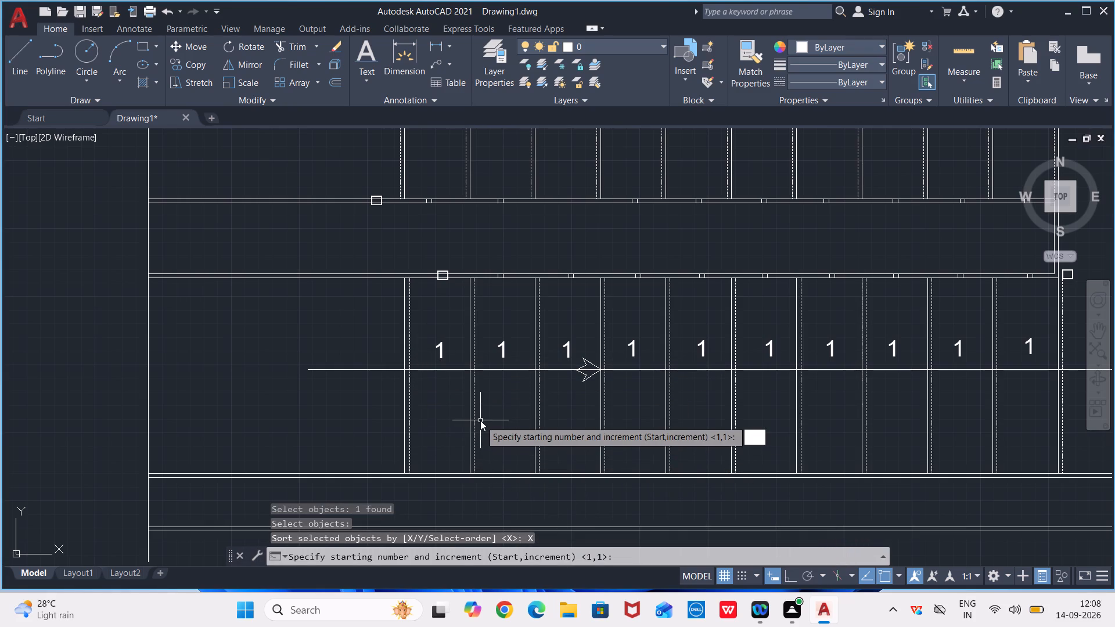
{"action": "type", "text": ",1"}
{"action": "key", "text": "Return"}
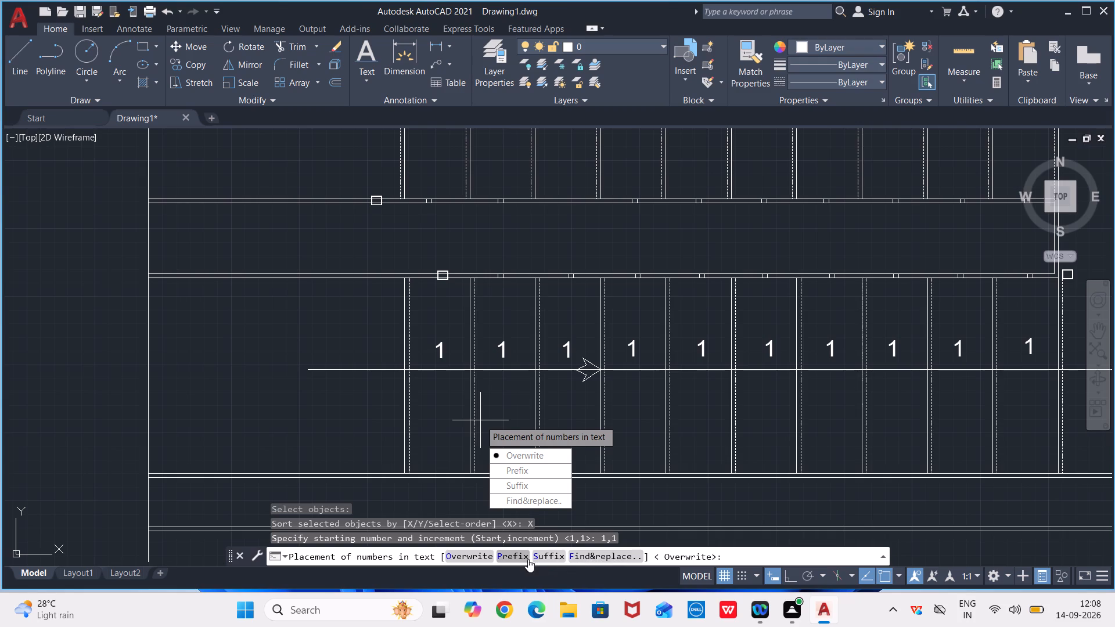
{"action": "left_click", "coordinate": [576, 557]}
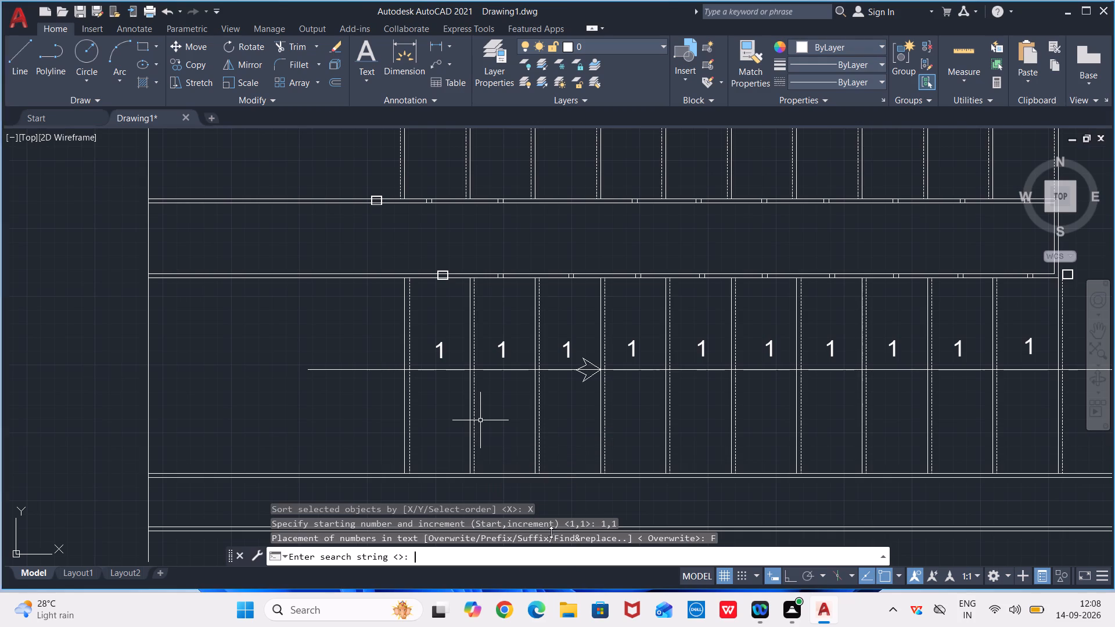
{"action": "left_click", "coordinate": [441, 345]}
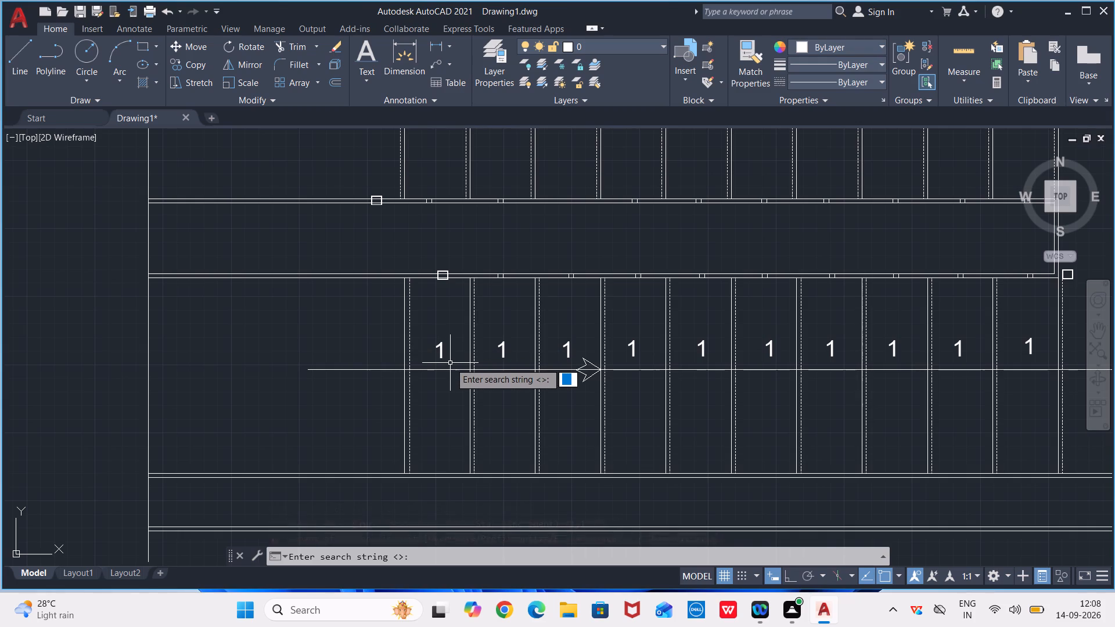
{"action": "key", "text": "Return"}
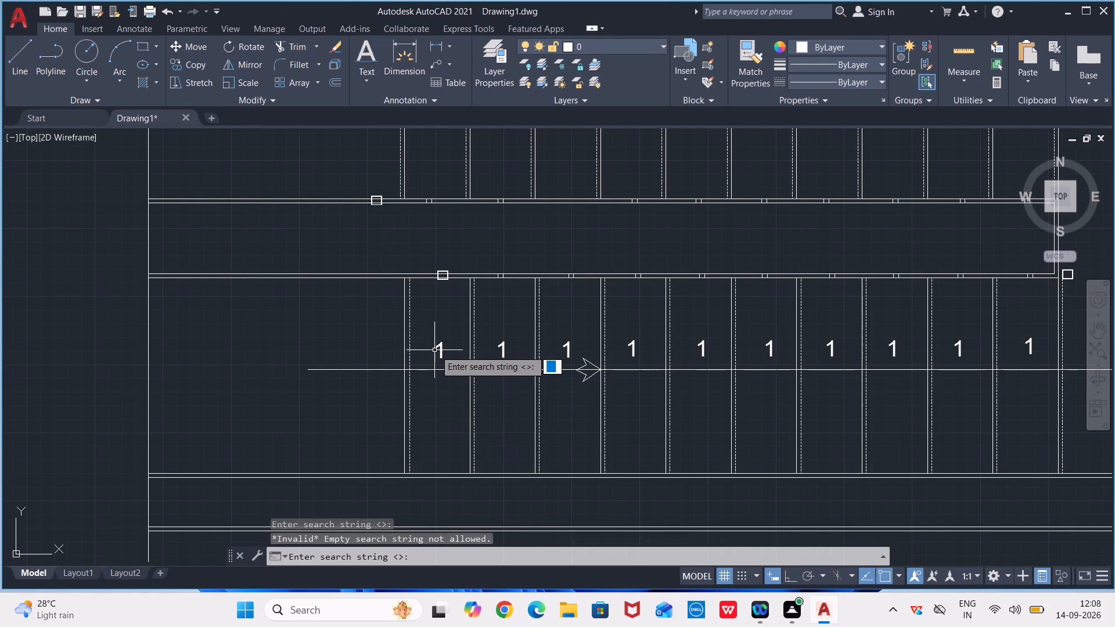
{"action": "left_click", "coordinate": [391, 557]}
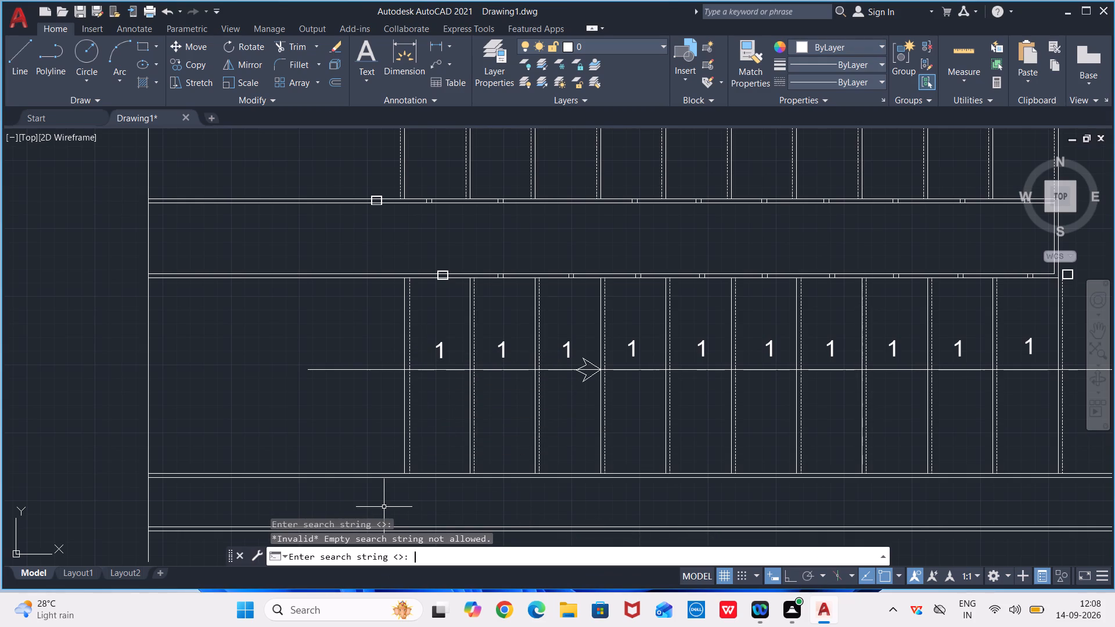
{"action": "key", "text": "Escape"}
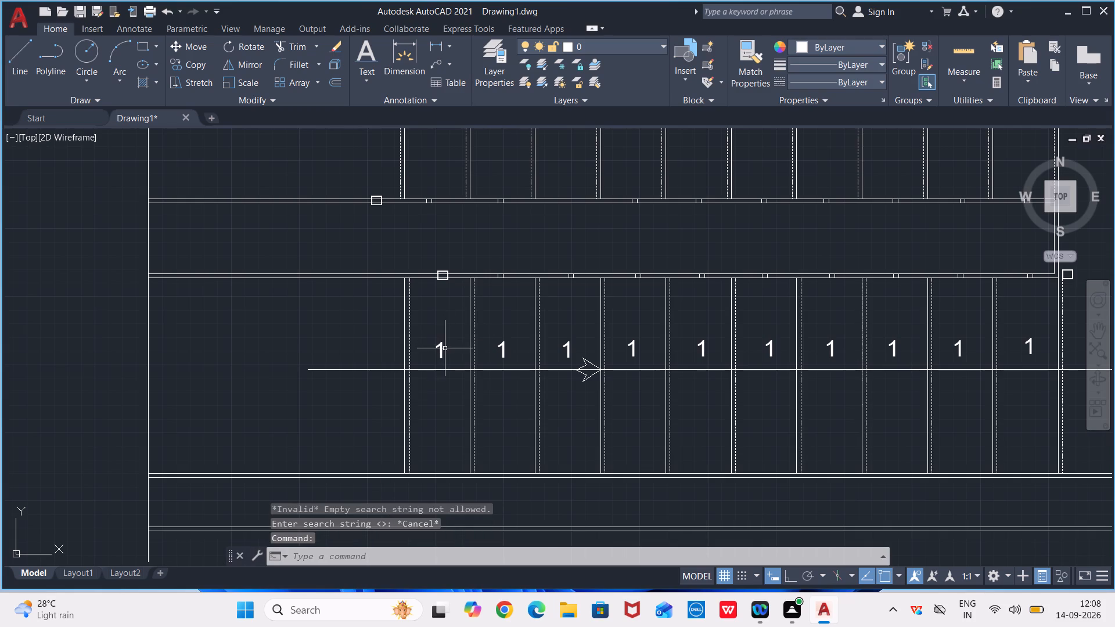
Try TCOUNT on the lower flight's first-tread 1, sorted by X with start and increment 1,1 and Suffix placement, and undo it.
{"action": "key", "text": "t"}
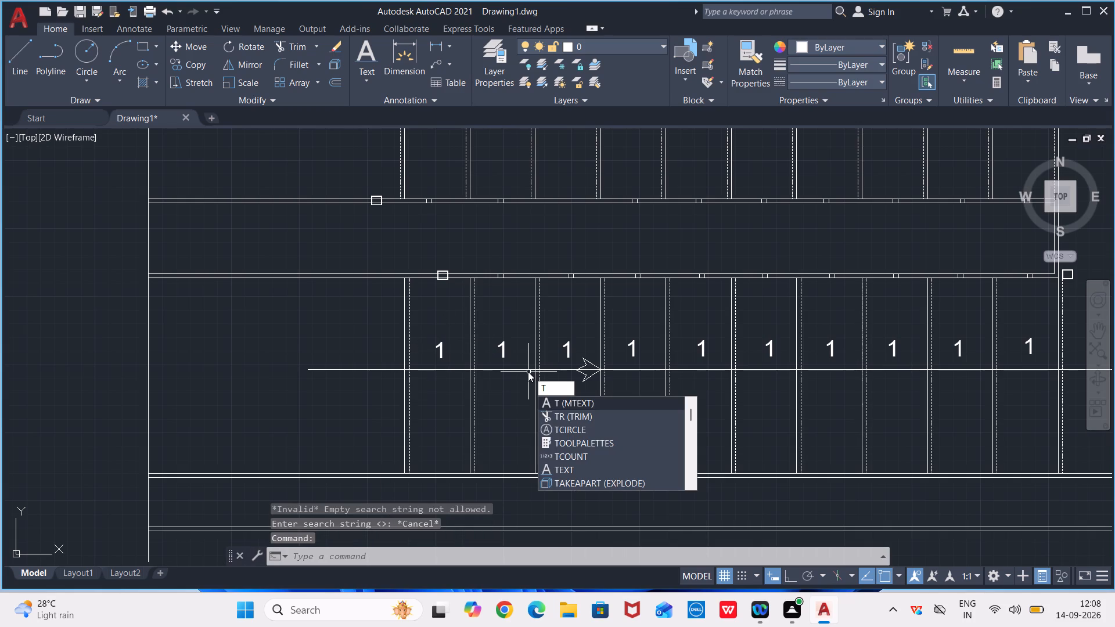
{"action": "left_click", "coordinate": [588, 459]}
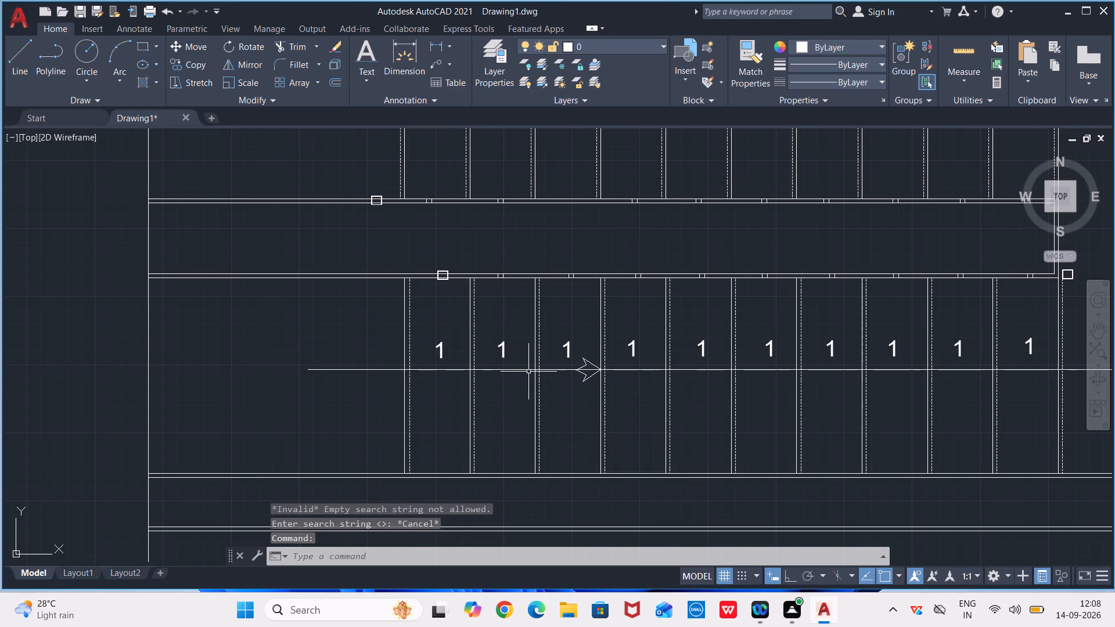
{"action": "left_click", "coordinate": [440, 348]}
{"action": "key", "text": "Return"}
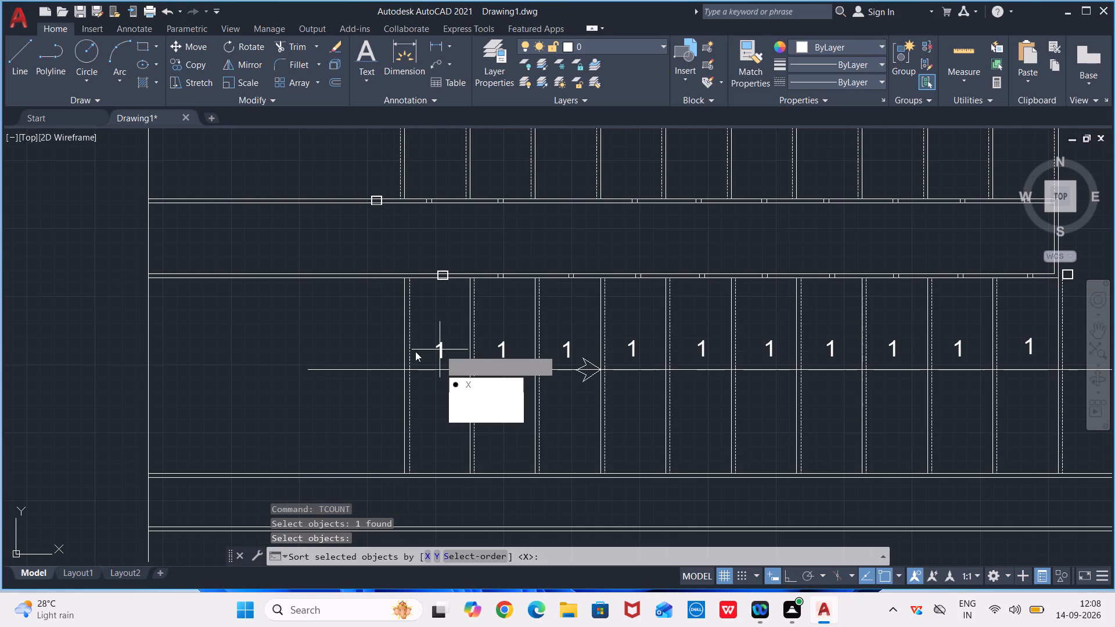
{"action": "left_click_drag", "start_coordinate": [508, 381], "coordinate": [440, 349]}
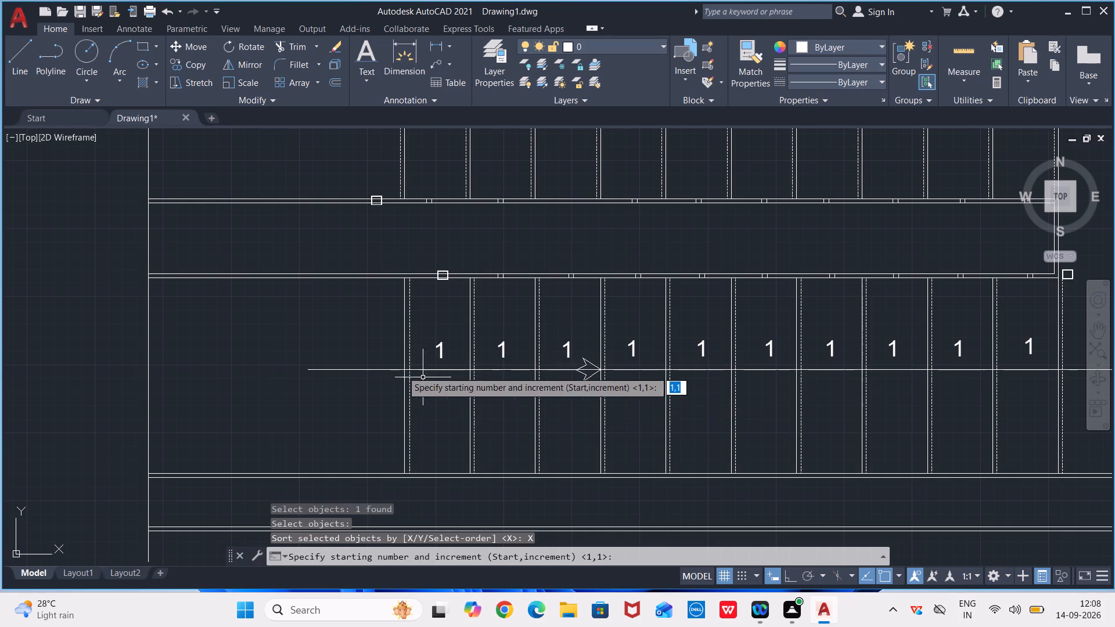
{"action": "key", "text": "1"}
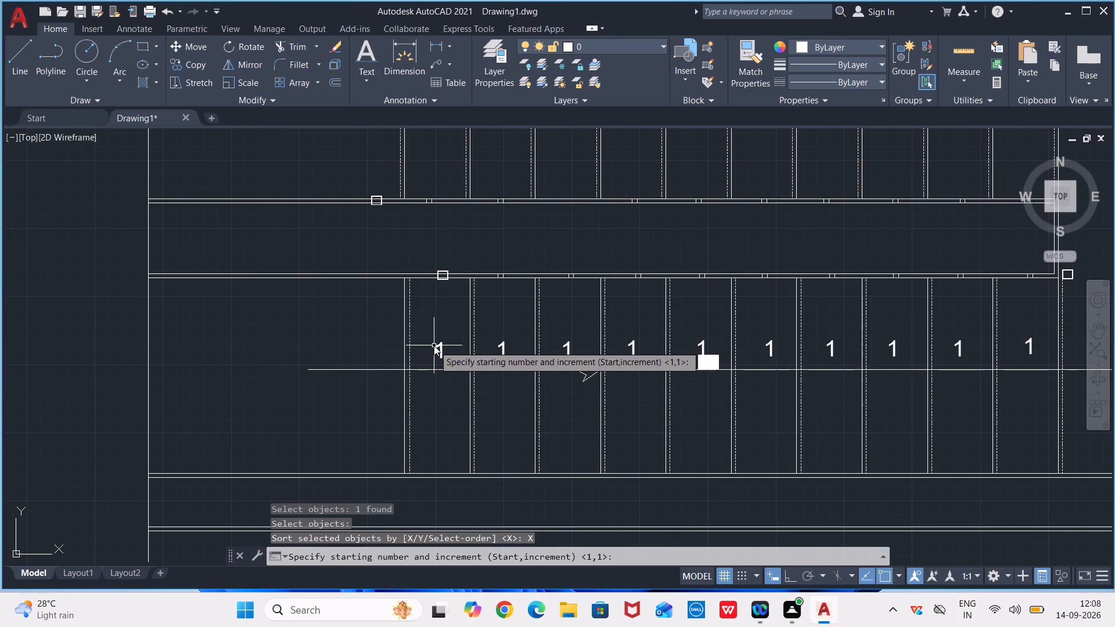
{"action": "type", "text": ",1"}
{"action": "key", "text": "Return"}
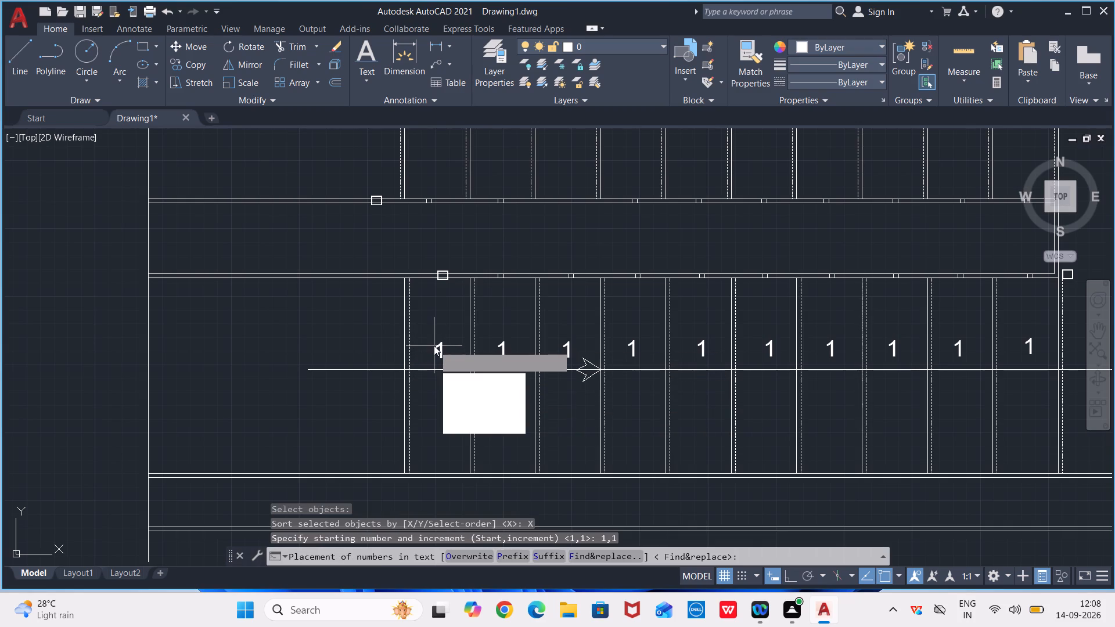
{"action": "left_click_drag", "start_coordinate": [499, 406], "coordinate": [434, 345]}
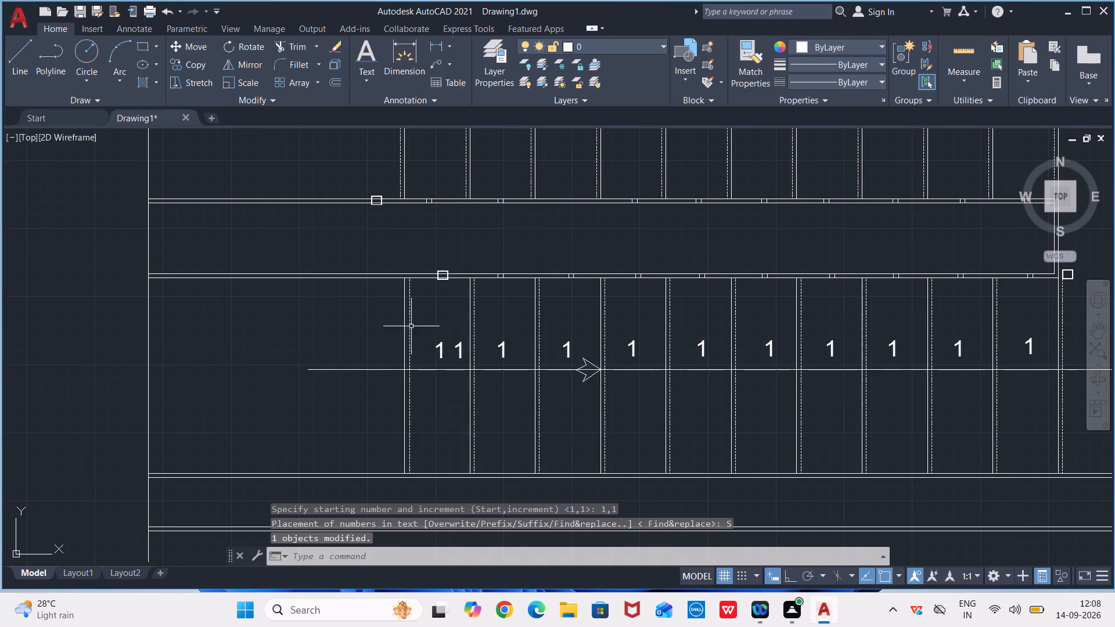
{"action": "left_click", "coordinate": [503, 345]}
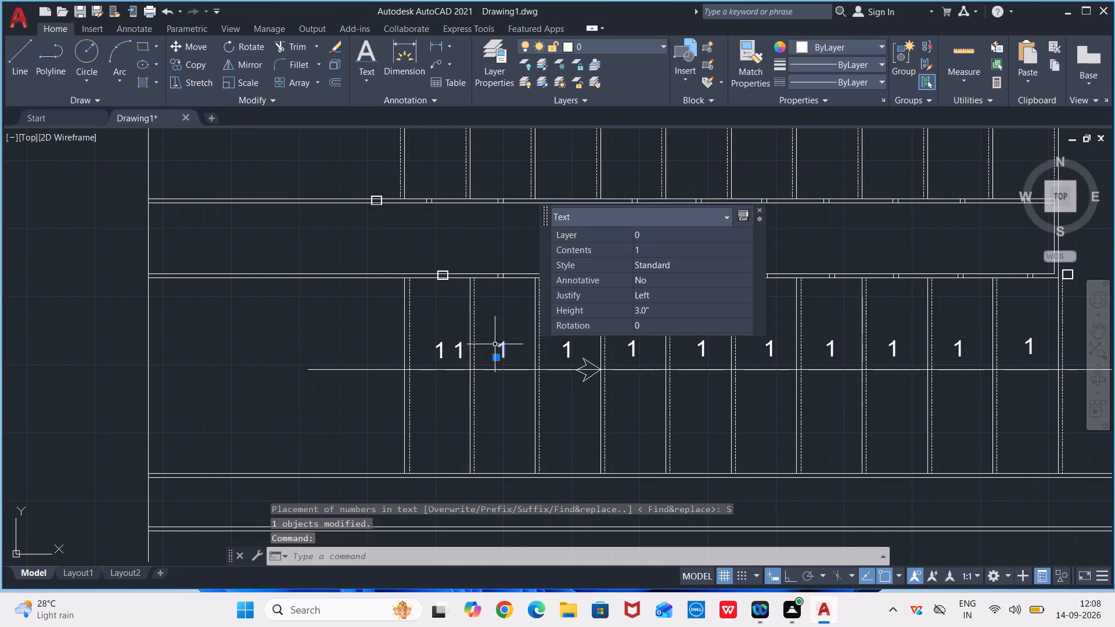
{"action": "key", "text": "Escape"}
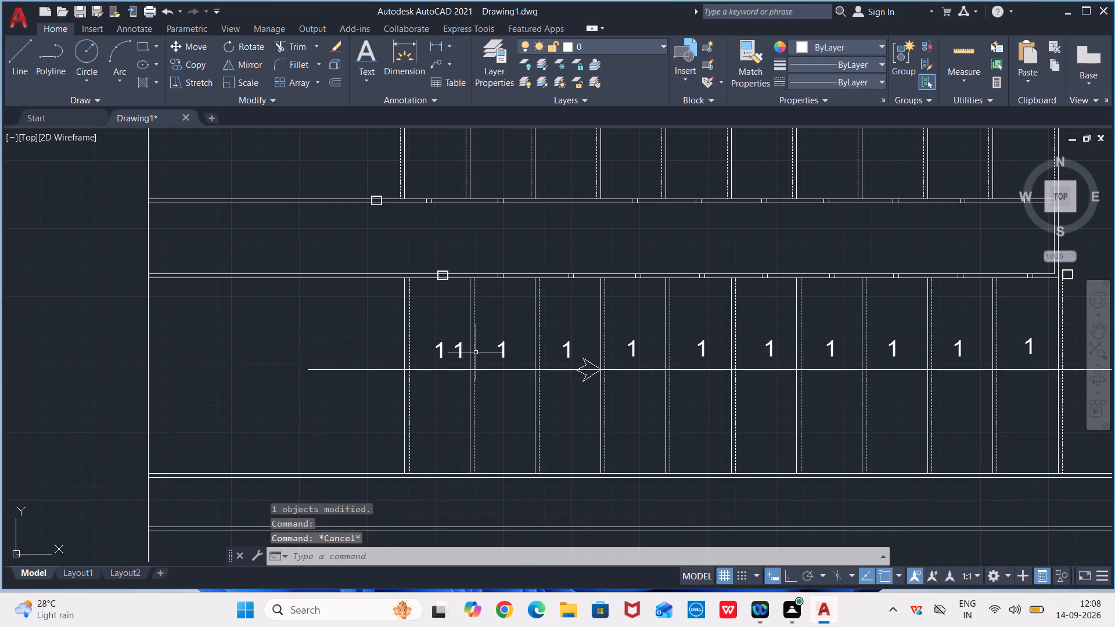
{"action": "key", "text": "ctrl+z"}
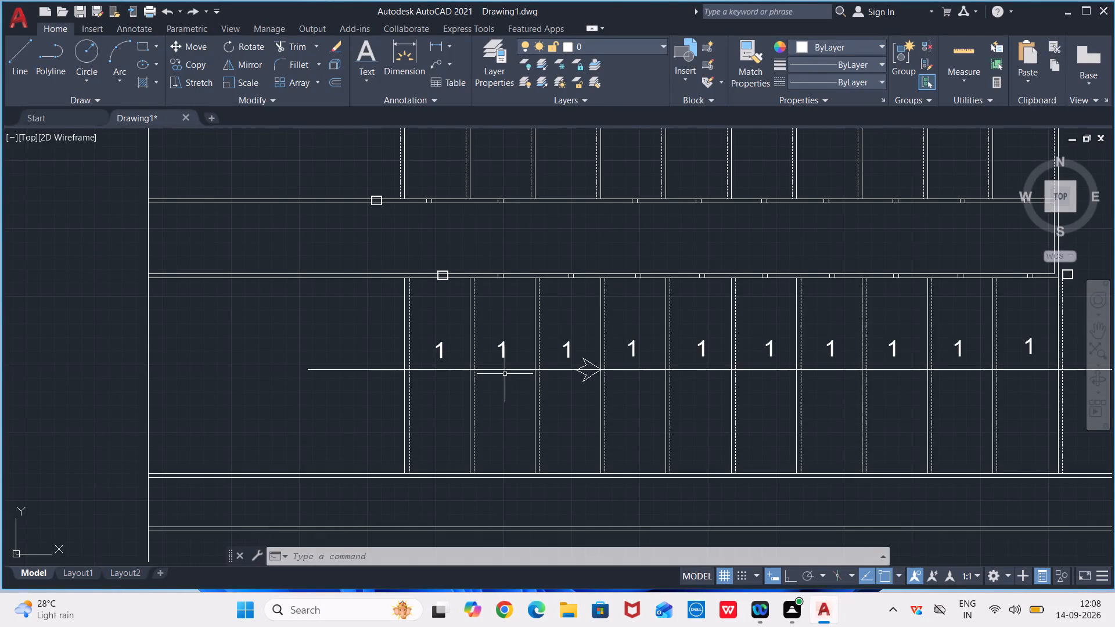
Edit the text in the lower flight's second and third treads to read 2 and 3.
{"action": "key", "text": "t"}
{"action": "key", "text": "e"}
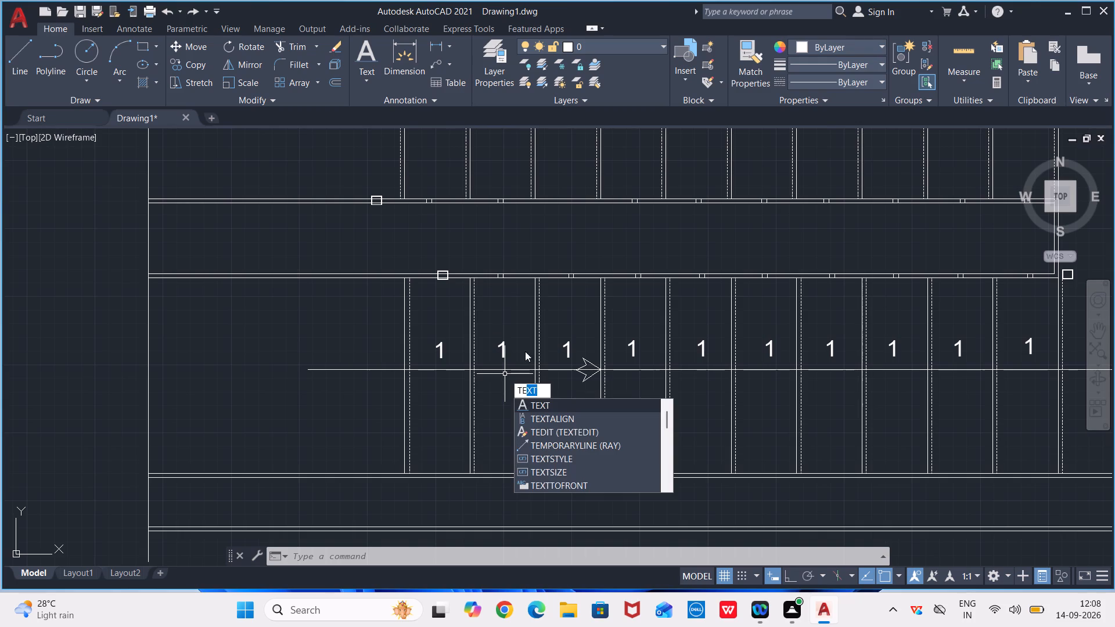
{"action": "left_click", "coordinate": [545, 428]}
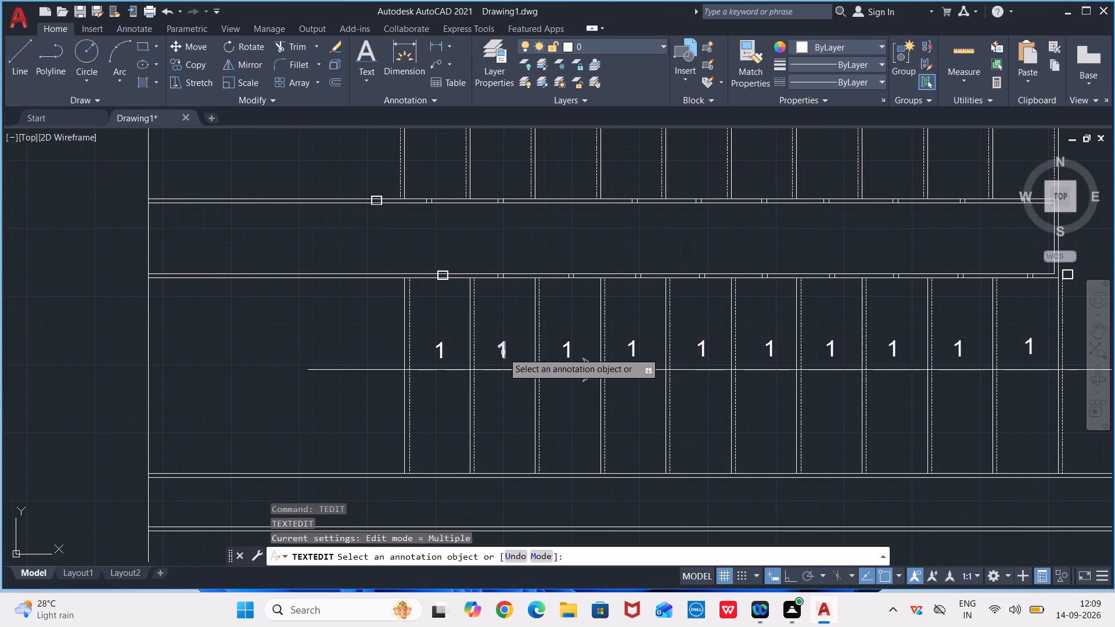
{"action": "left_click", "coordinate": [503, 352]}
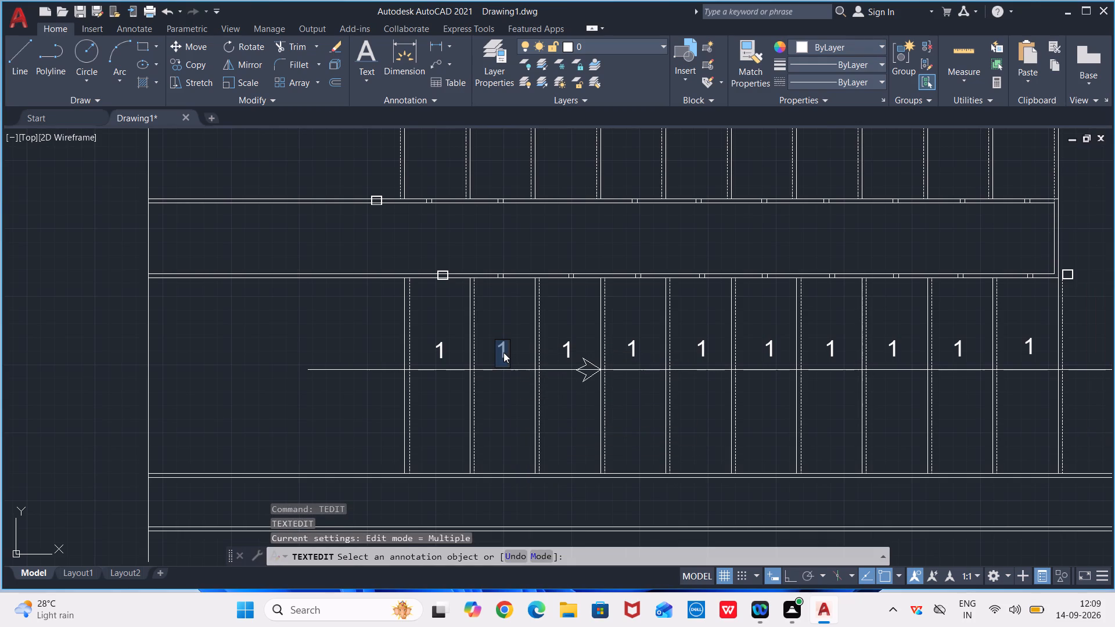
{"action": "key", "text": "2"}
{"action": "left_click", "coordinate": [569, 348]}
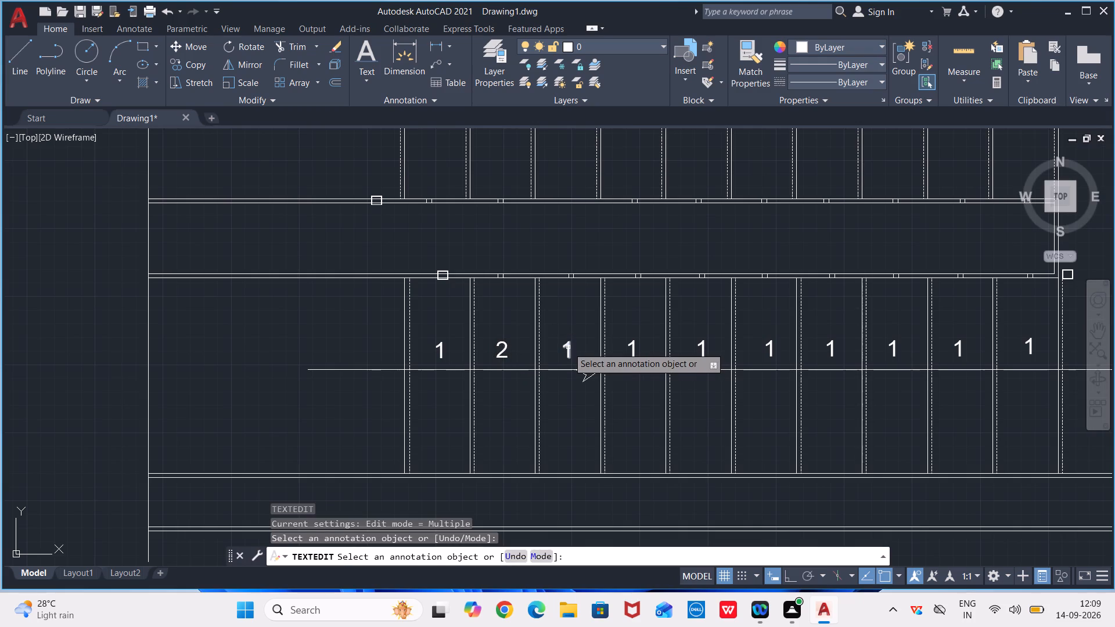
{"action": "key", "text": "3"}
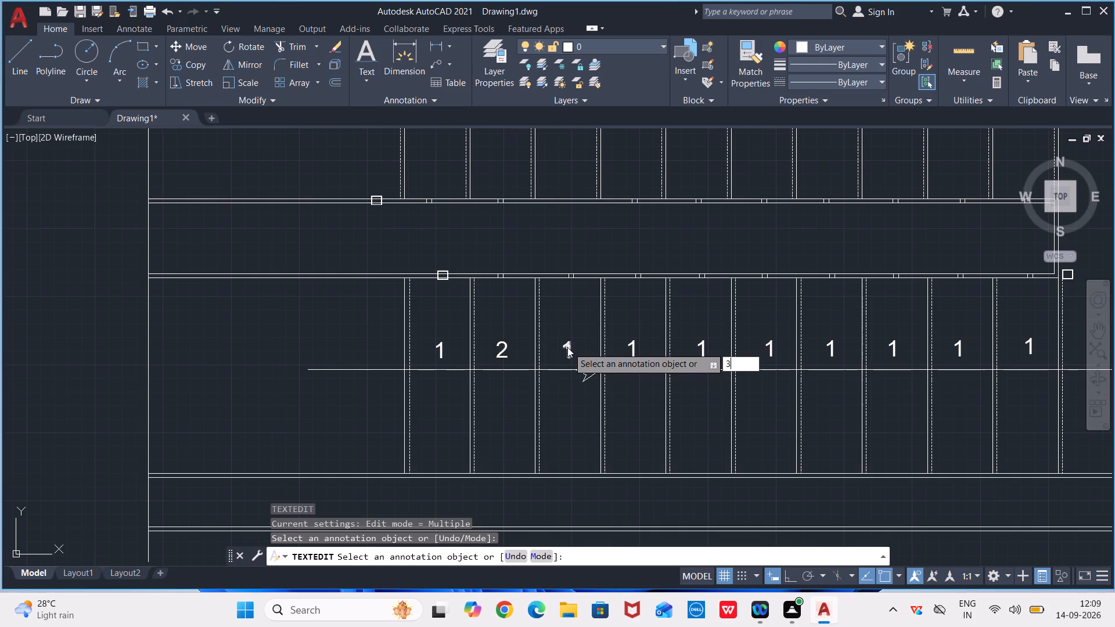
{"action": "key", "text": "Escape"}
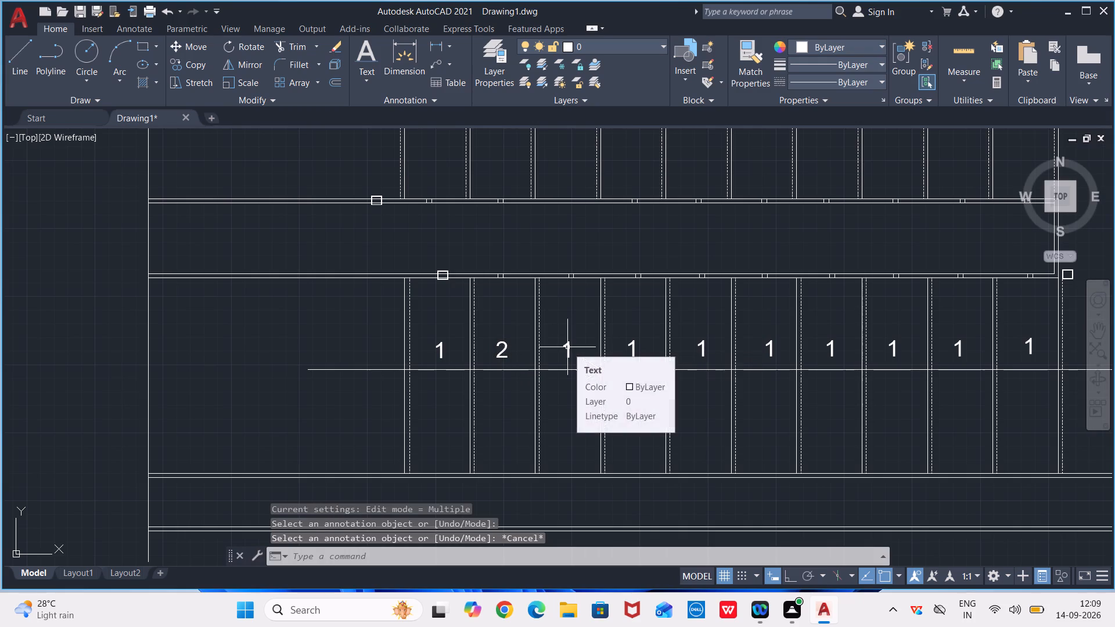
{"action": "key", "text": "space"}
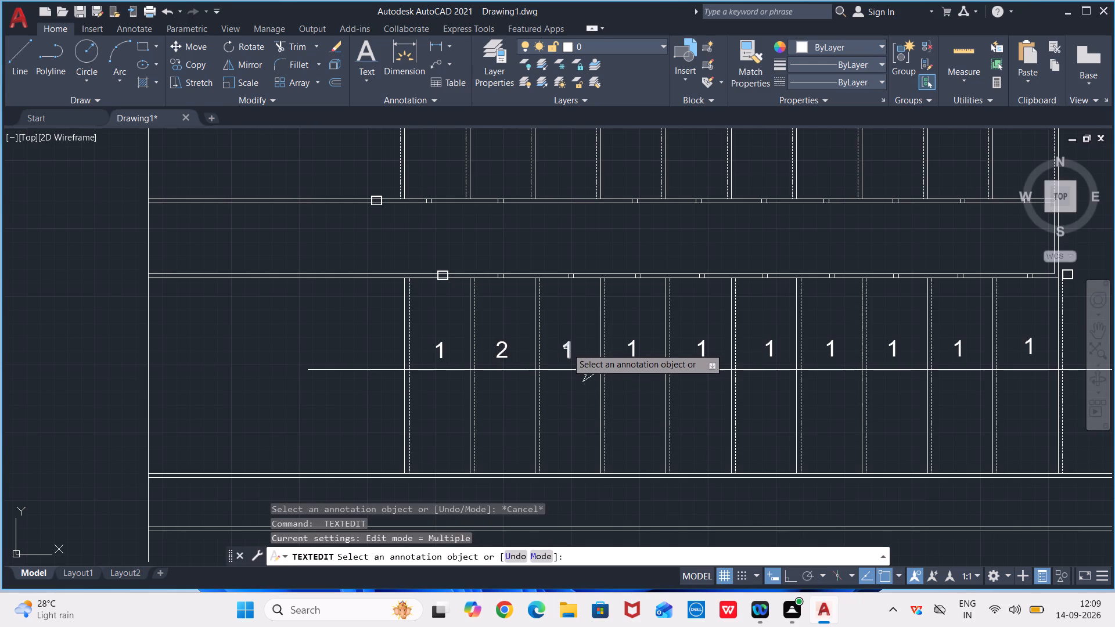
{"action": "left_click", "coordinate": [569, 348]}
{"action": "key", "text": "3"}
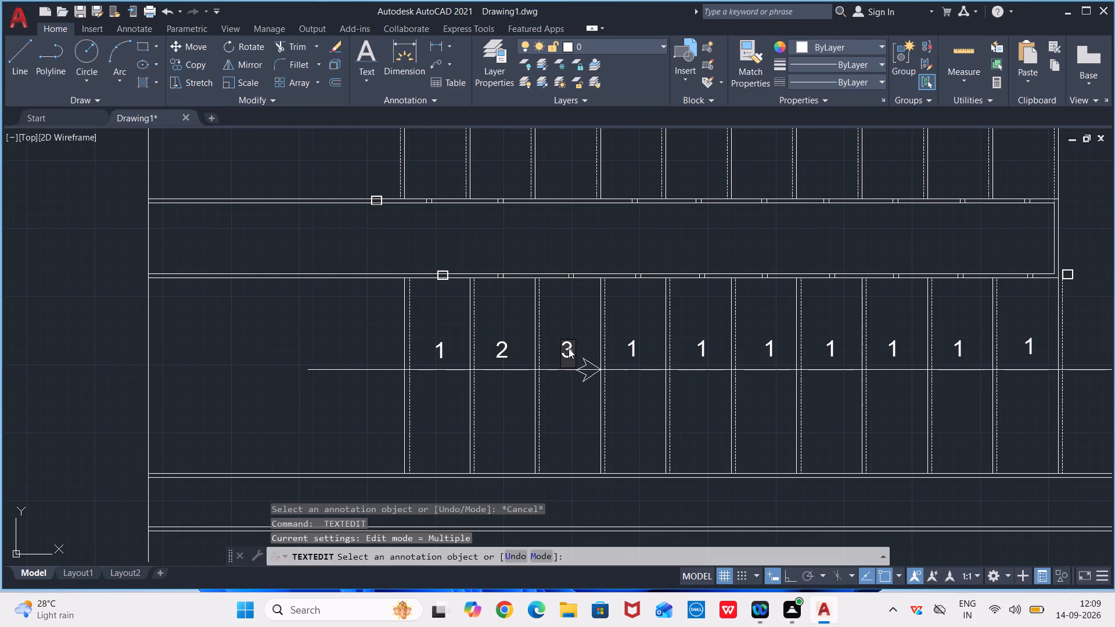
Change the text in the lower flight's fifth tread to 5 and in its fourth tread to 4.
{"action": "left_click", "coordinate": [631, 344]}
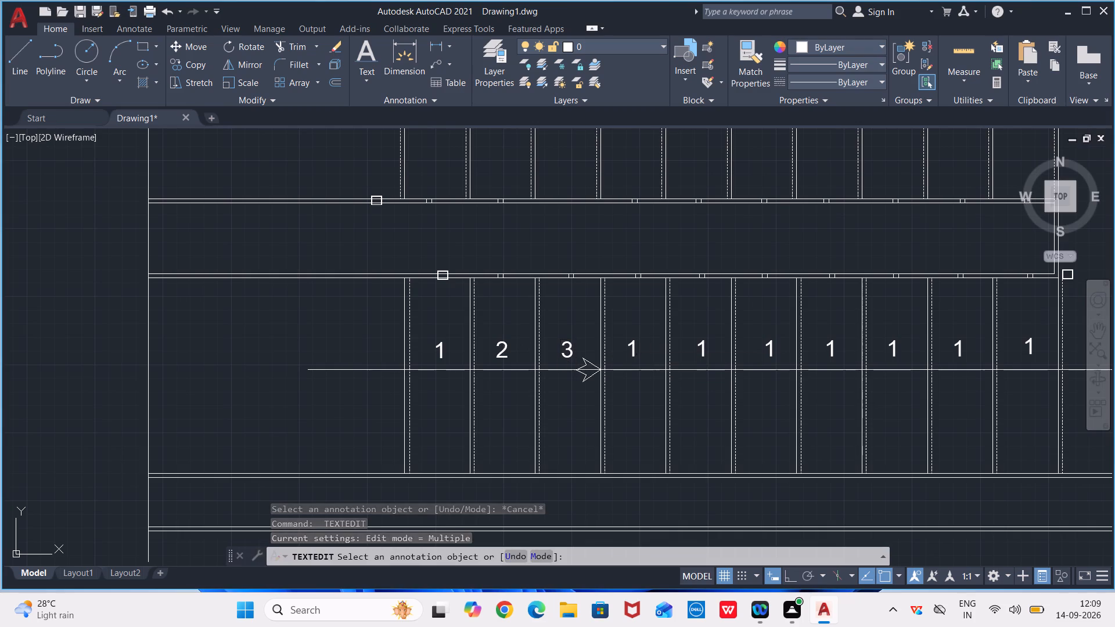
{"action": "key", "text": "space"}
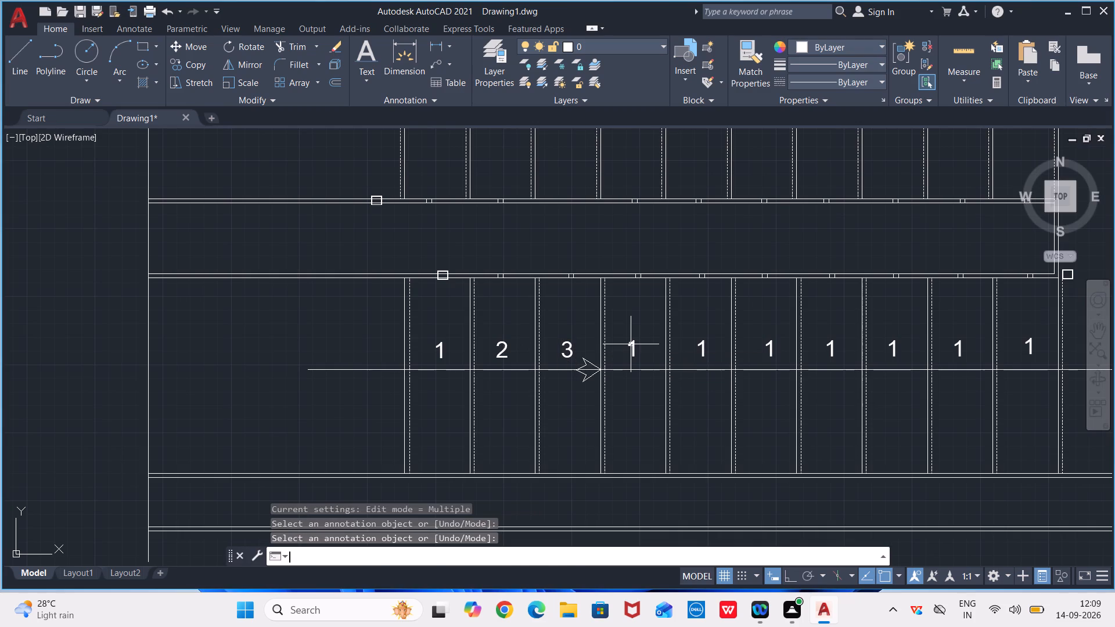
{"action": "key", "text": "space"}
{"action": "key", "text": "4"}
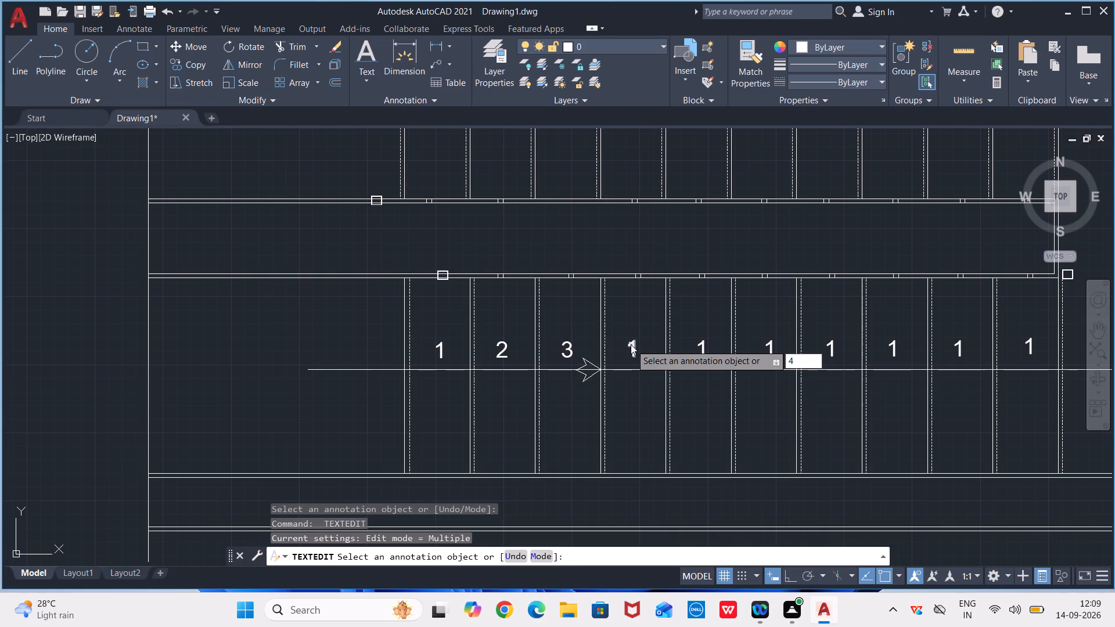
{"action": "left_click", "coordinate": [701, 341]}
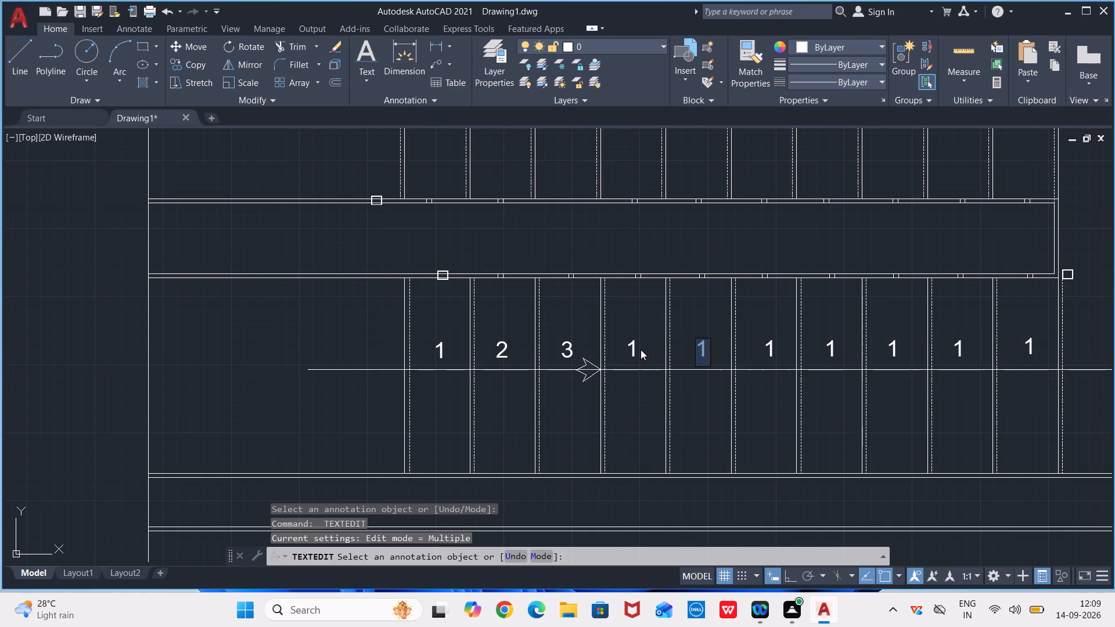
{"action": "key", "text": "5"}
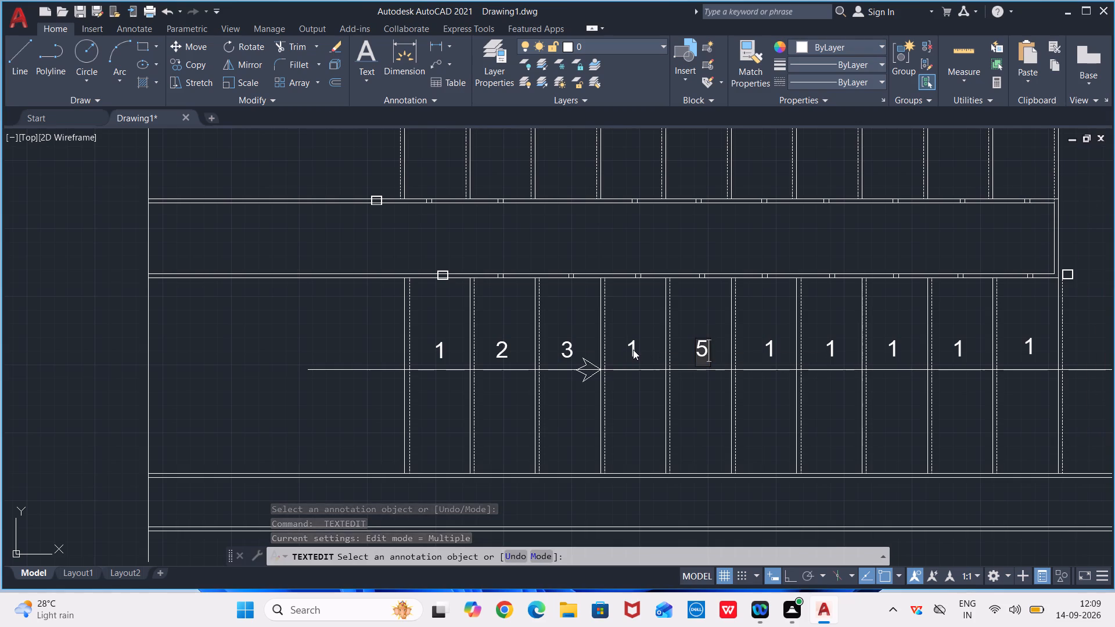
{"action": "left_click", "coordinate": [633, 349]}
{"action": "left_click", "coordinate": [632, 349]}
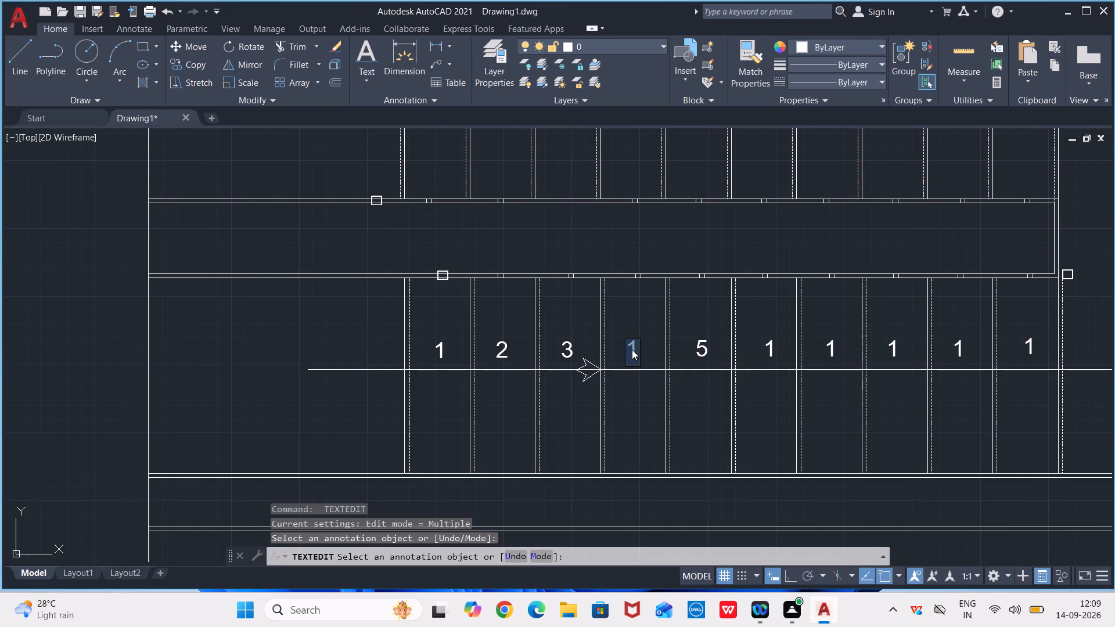
{"action": "key", "text": "4"}
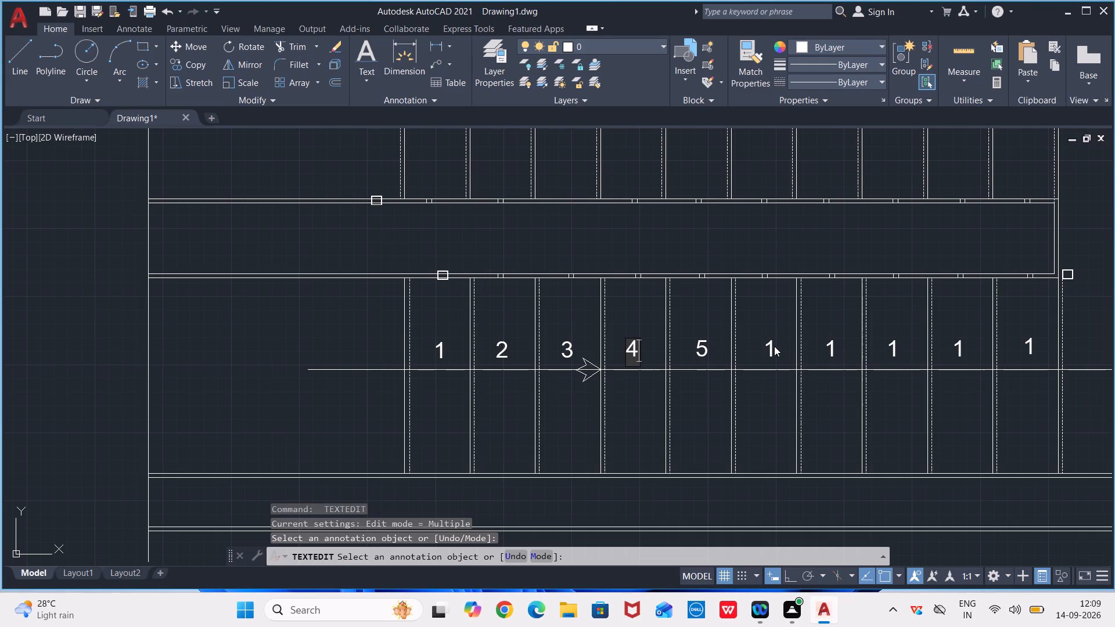
Renumber the text in the lower flight's sixth, seventh and eighth treads as 6, 7 and 8.
{"action": "double_click", "coordinate": [771, 347]}
{"action": "key", "text": "6"}
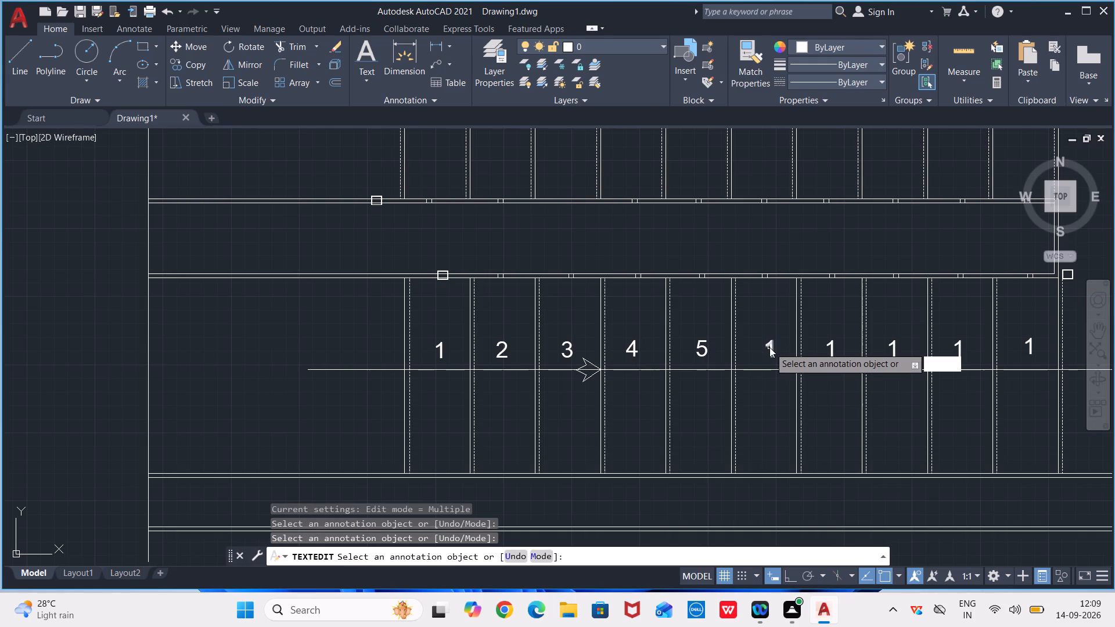
{"action": "left_click", "coordinate": [769, 348]}
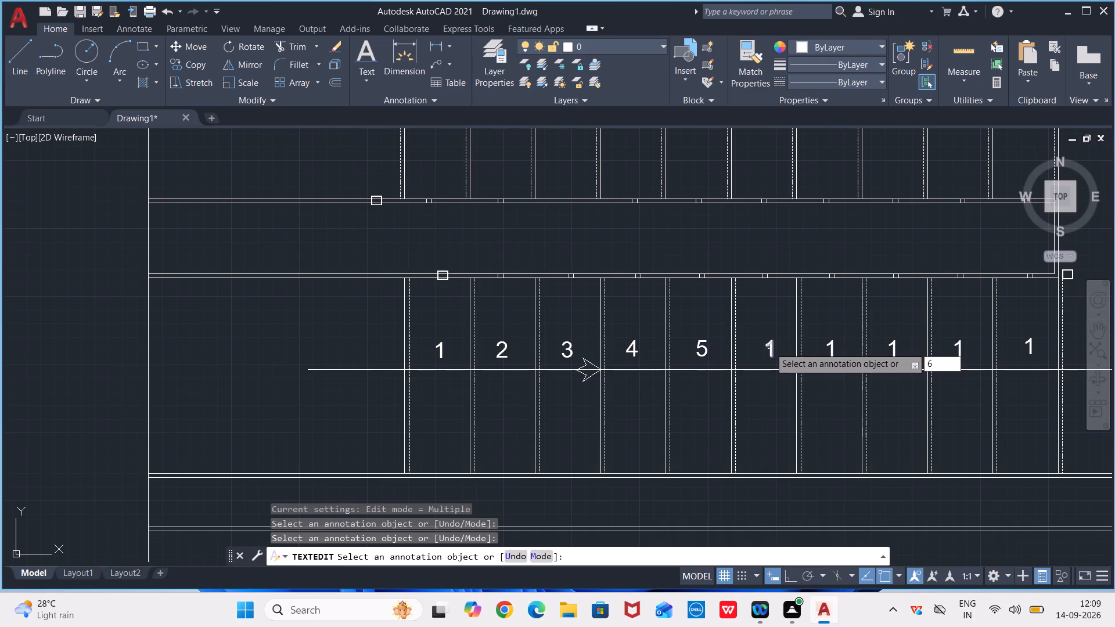
{"action": "left_click", "coordinate": [769, 348]}
{"action": "key", "text": "6"}
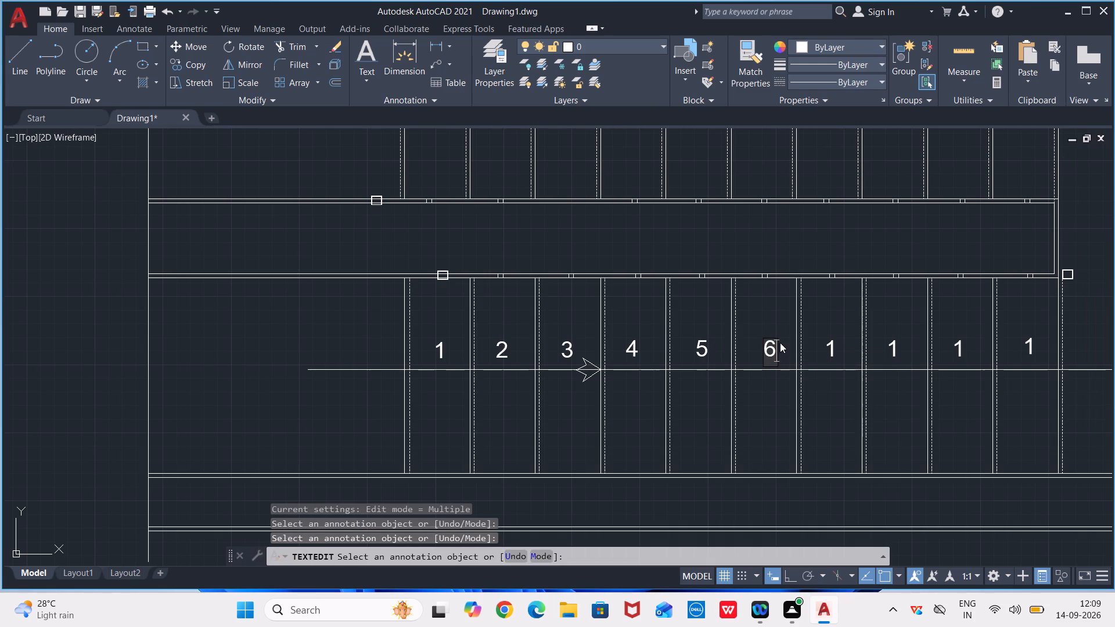
{"action": "left_click", "coordinate": [831, 345]}
{"action": "left_click", "coordinate": [831, 345]}
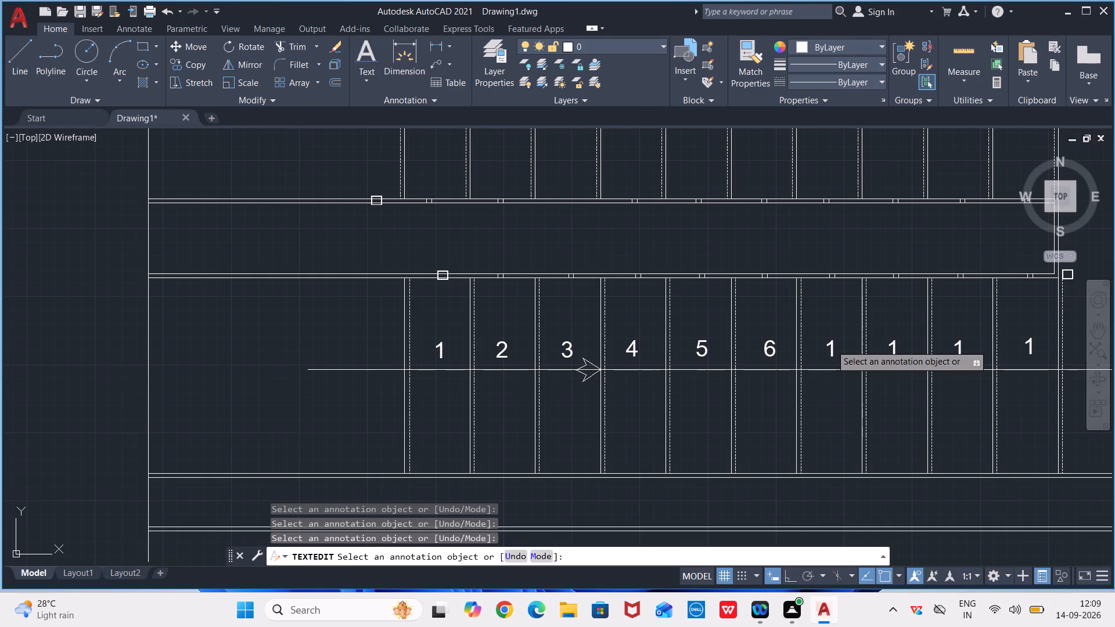
{"action": "key", "text": "7"}
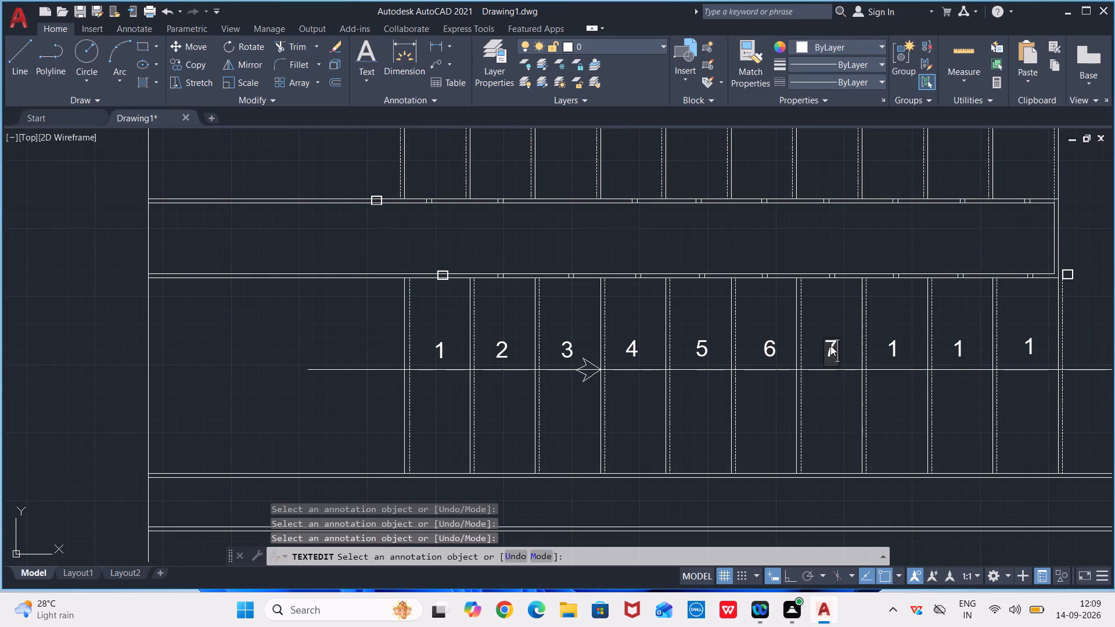
{"action": "left_click", "coordinate": [894, 346]}
{"action": "left_click", "coordinate": [893, 346]}
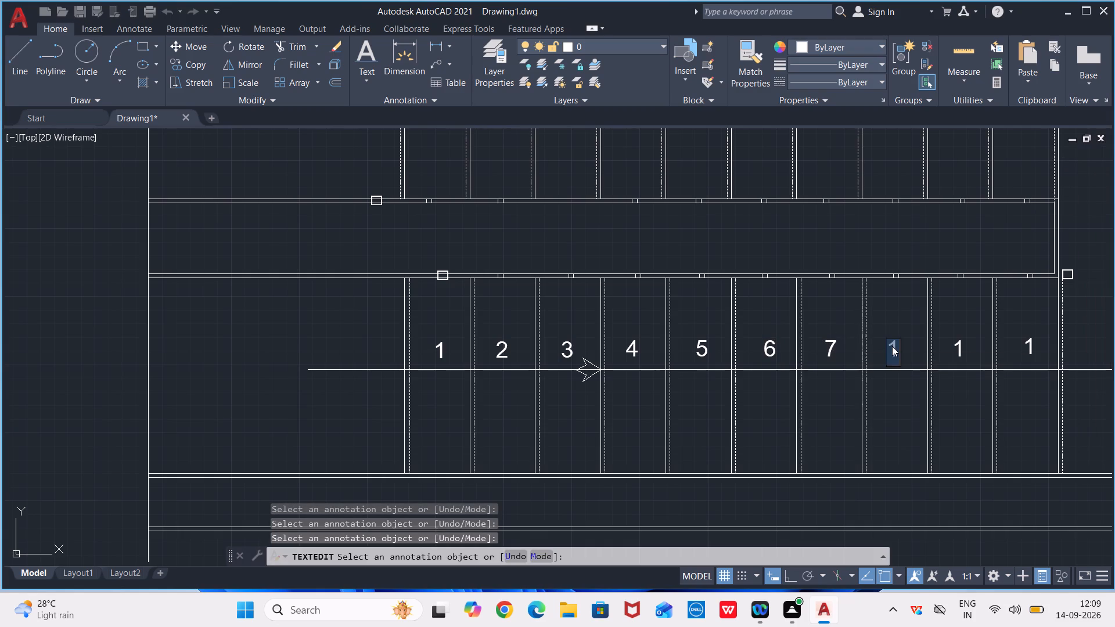
{"action": "key", "text": "8"}
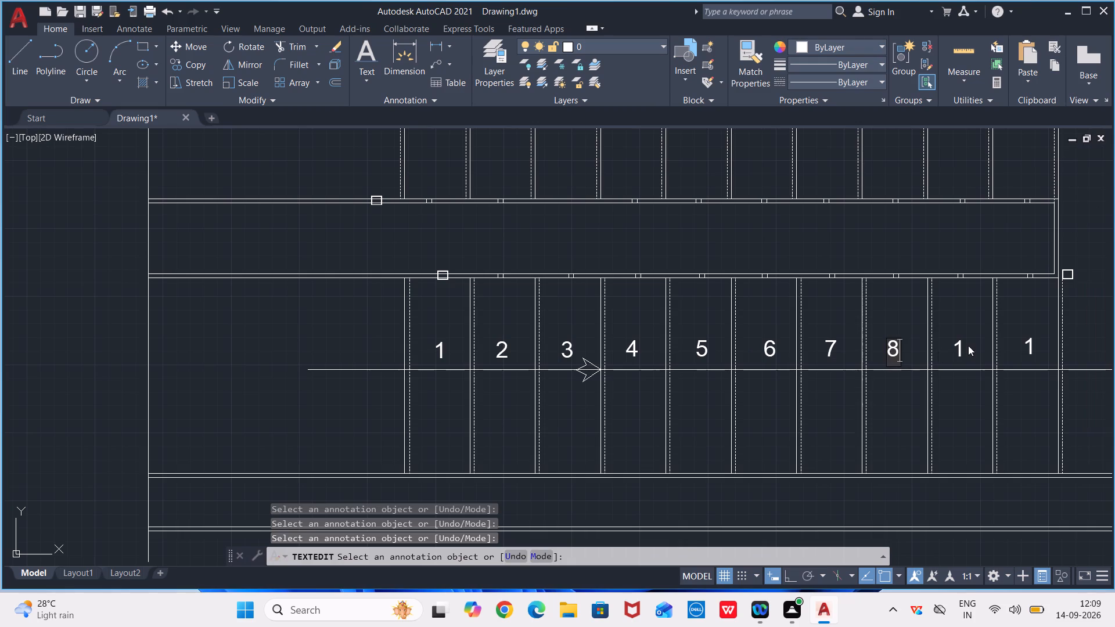
Edit the text in the lower flight's ninth and tenth treads to read 9 and 10.
{"action": "left_click", "coordinate": [961, 345]}
{"action": "left_click", "coordinate": [960, 345]}
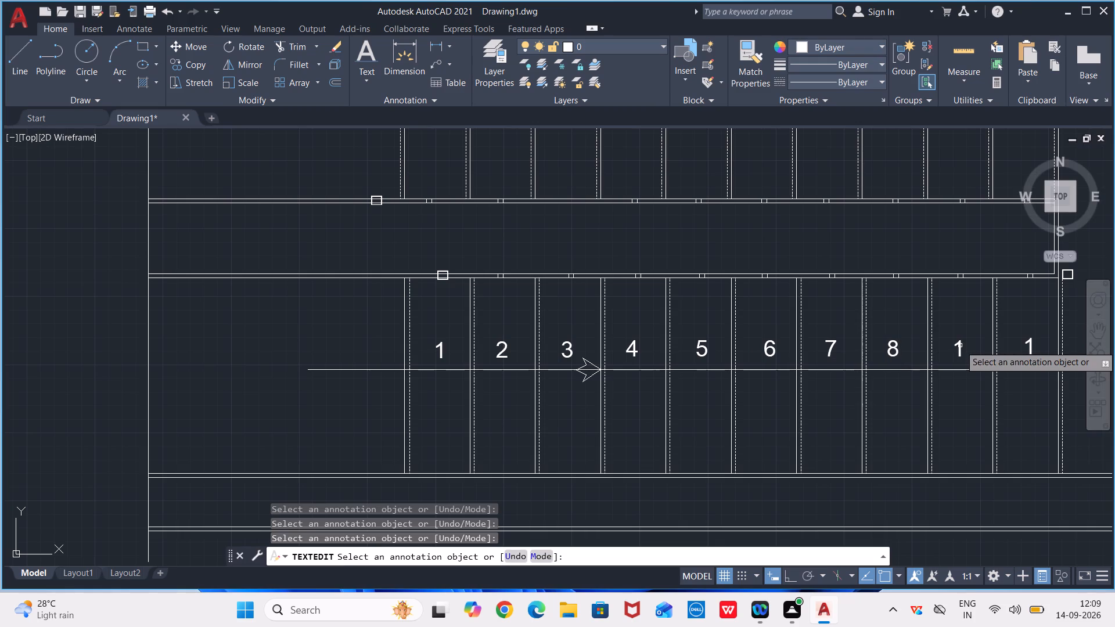
{"action": "left_click", "coordinate": [961, 351]}
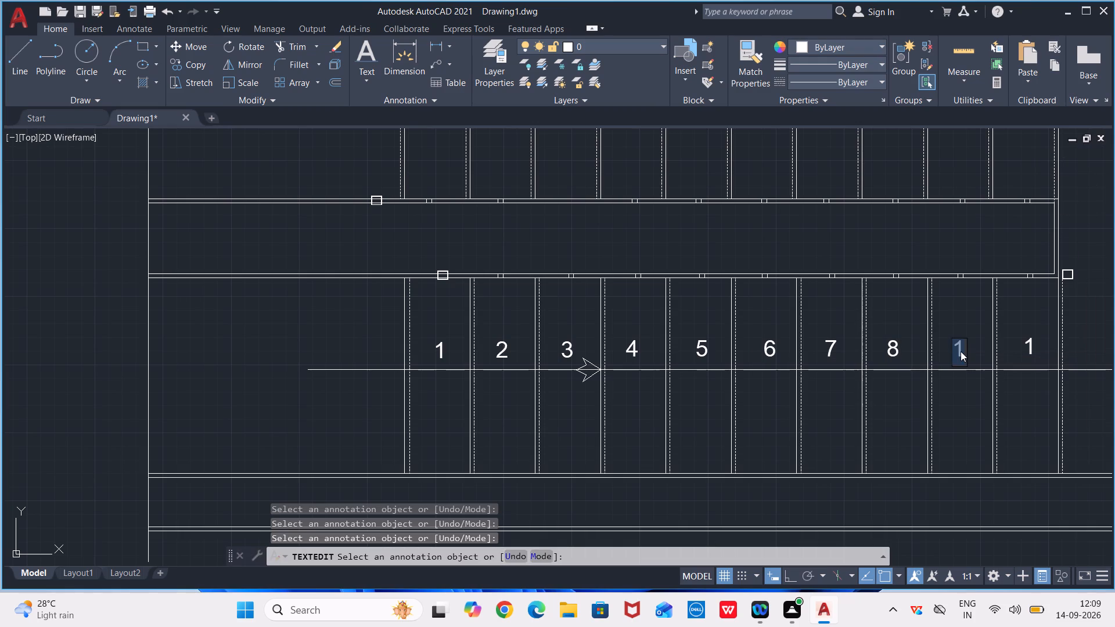
{"action": "key", "text": "9"}
{"action": "double_click", "coordinate": [1030, 342]}
{"action": "left_click", "coordinate": [1030, 342]}
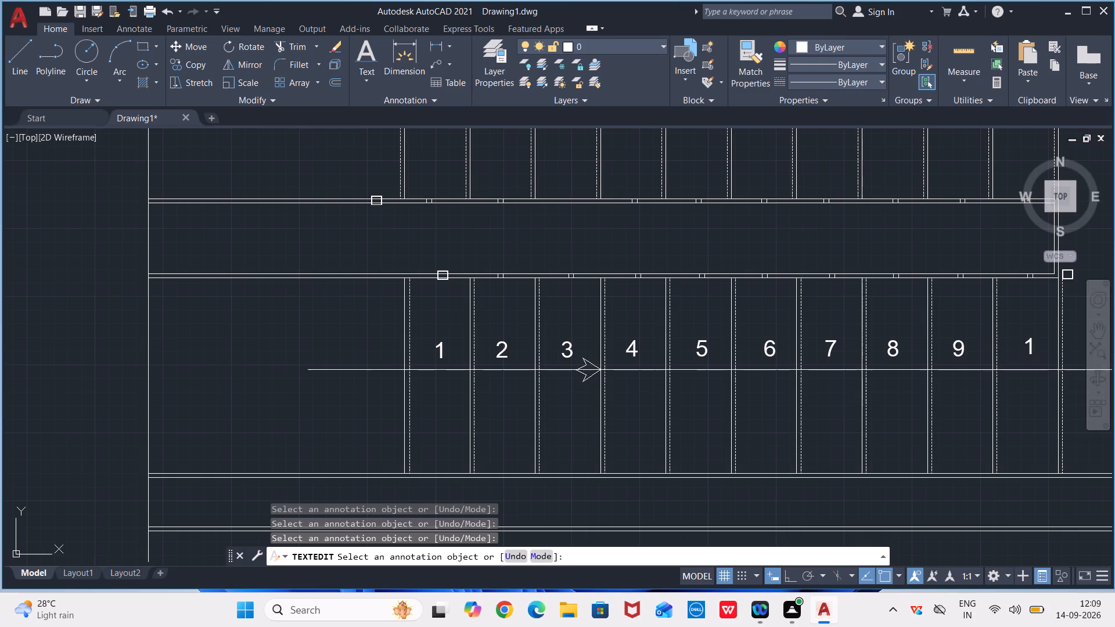
{"action": "type", "text": "10"}
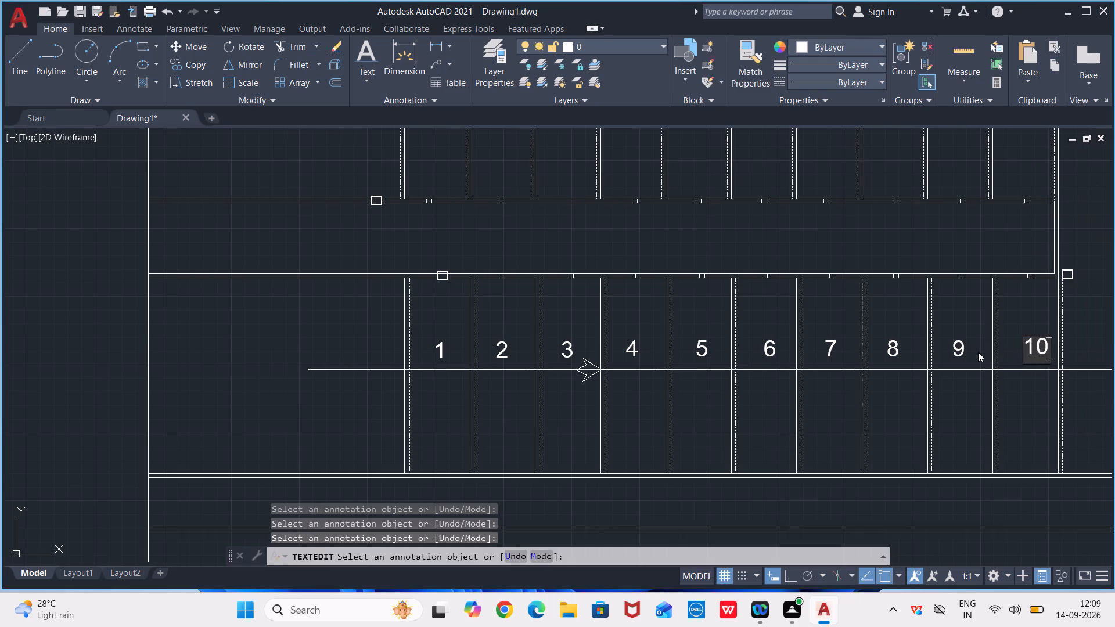
Renumber the text in the upper flight's first two treads, counted from the landing, as 12 and 13.
{"action": "scroll", "coordinate": [1083, 329], "scroll_direction": "down", "scroll_amount": 1}
{"action": "middle_click_drag", "start_coordinate": [1078, 331], "coordinate": [986, 356]}
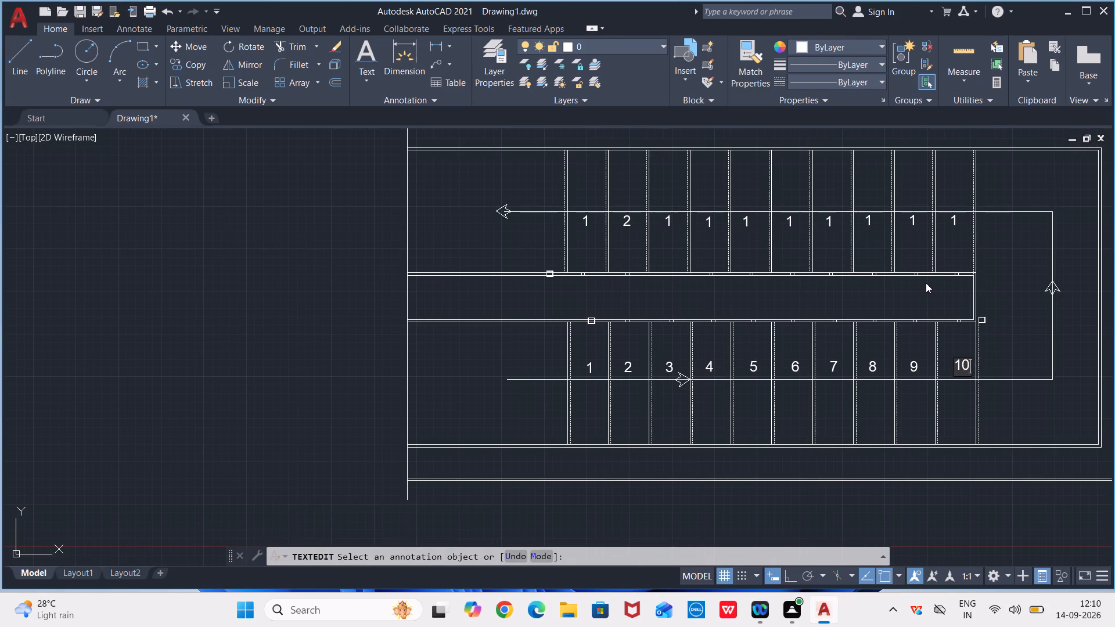
{"action": "scroll", "coordinate": [926, 283], "scroll_direction": "up", "scroll_amount": 2}
{"action": "middle_click_drag", "start_coordinate": [895, 202], "coordinate": [872, 356]}
{"action": "scroll", "coordinate": [895, 201], "scroll_direction": "down", "scroll_amount": 1}
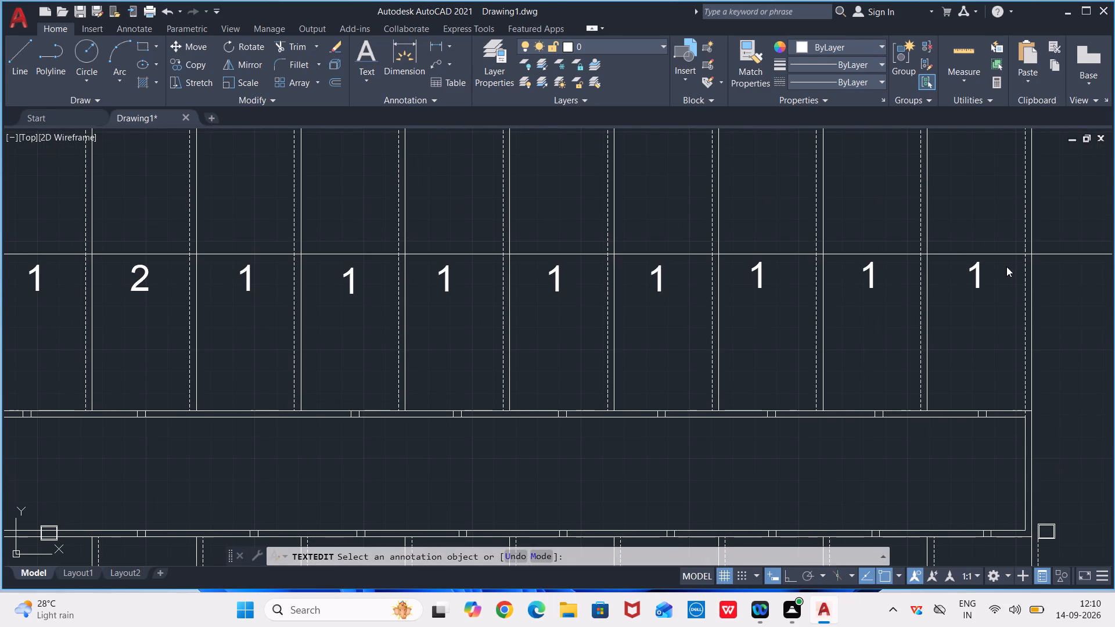
{"action": "left_click", "coordinate": [976, 278]}
{"action": "left_click", "coordinate": [976, 278]}
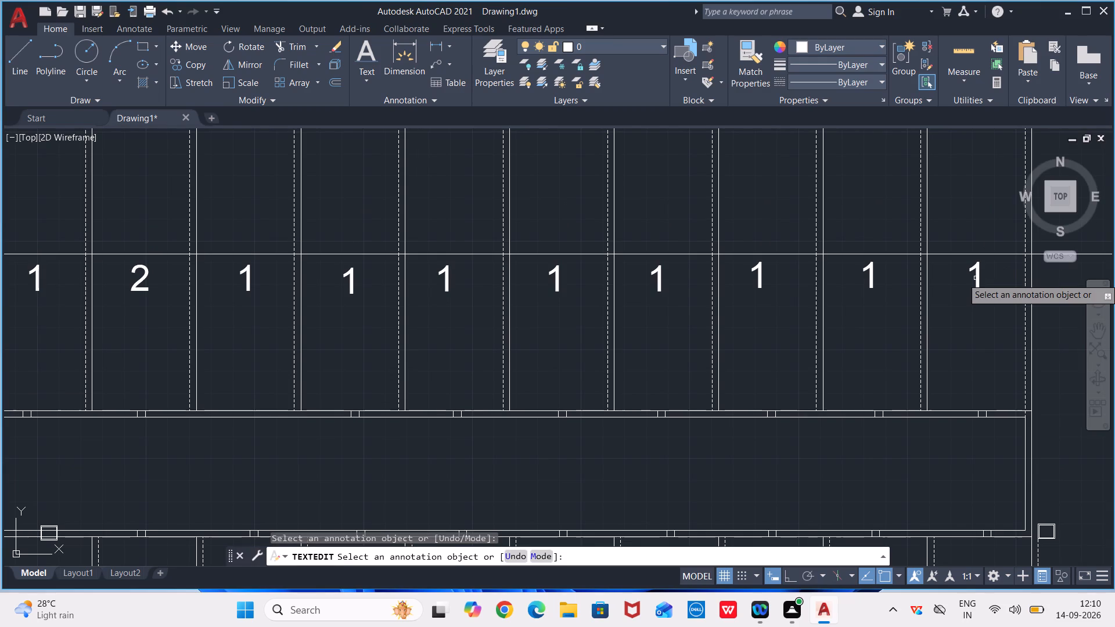
{"action": "left_click", "coordinate": [981, 276]}
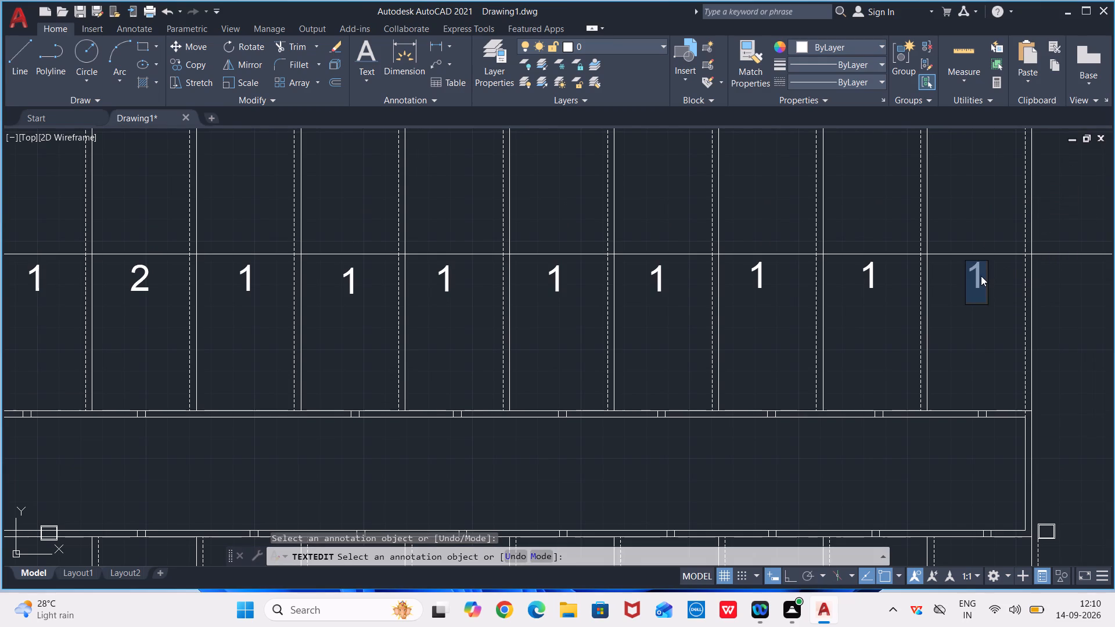
{"action": "type", "text": "12"}
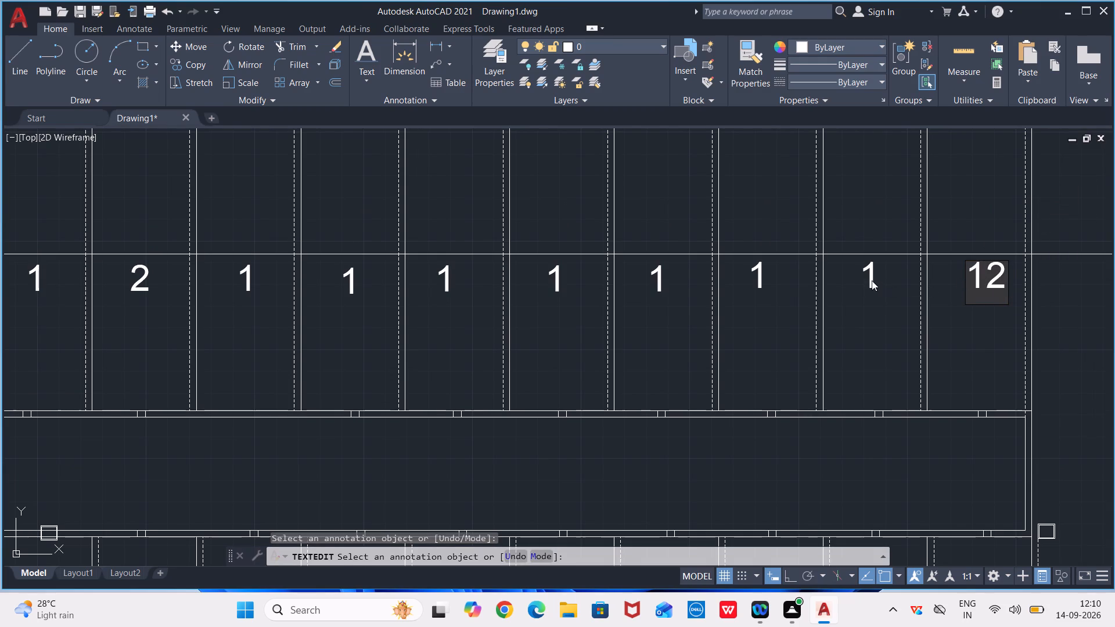
{"action": "double_click", "coordinate": [871, 280]}
{"action": "left_click", "coordinate": [871, 280]}
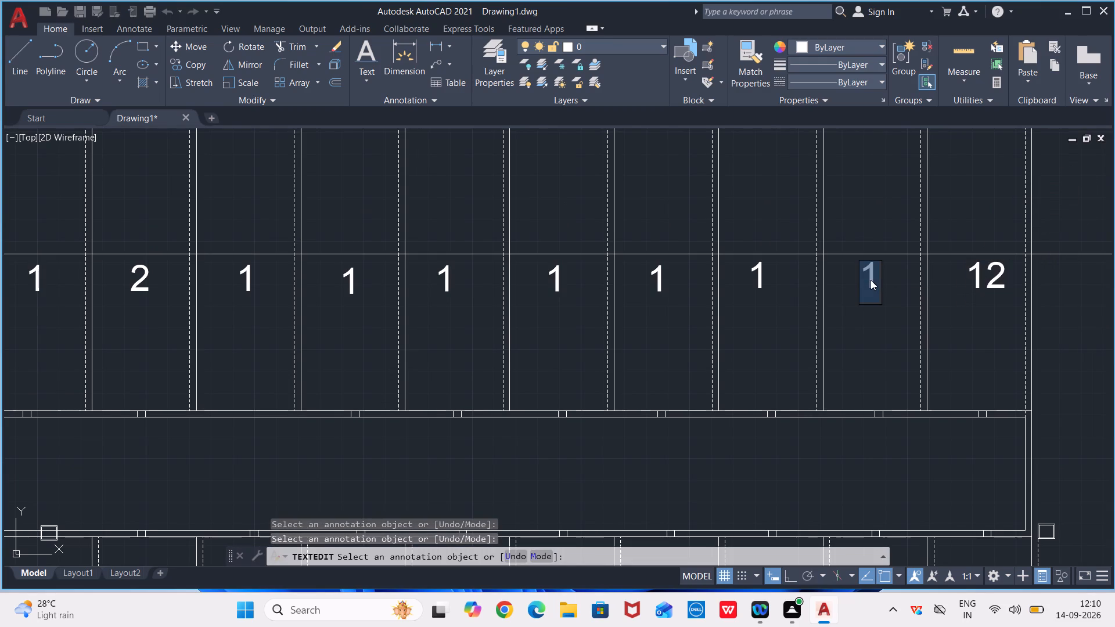
{"action": "type", "text": "13"}
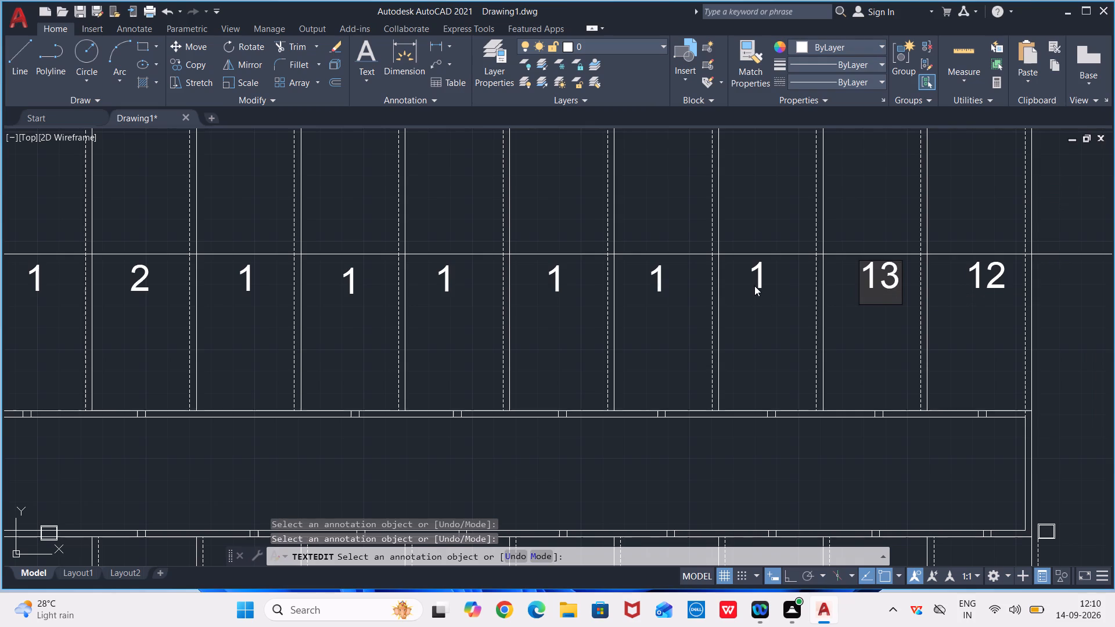
Change the text in the upper flight's third, fourth and fifth treads from the landing to 14, 15 and 16.
{"action": "double_click", "coordinate": [754, 281]}
{"action": "left_click", "coordinate": [758, 279]}
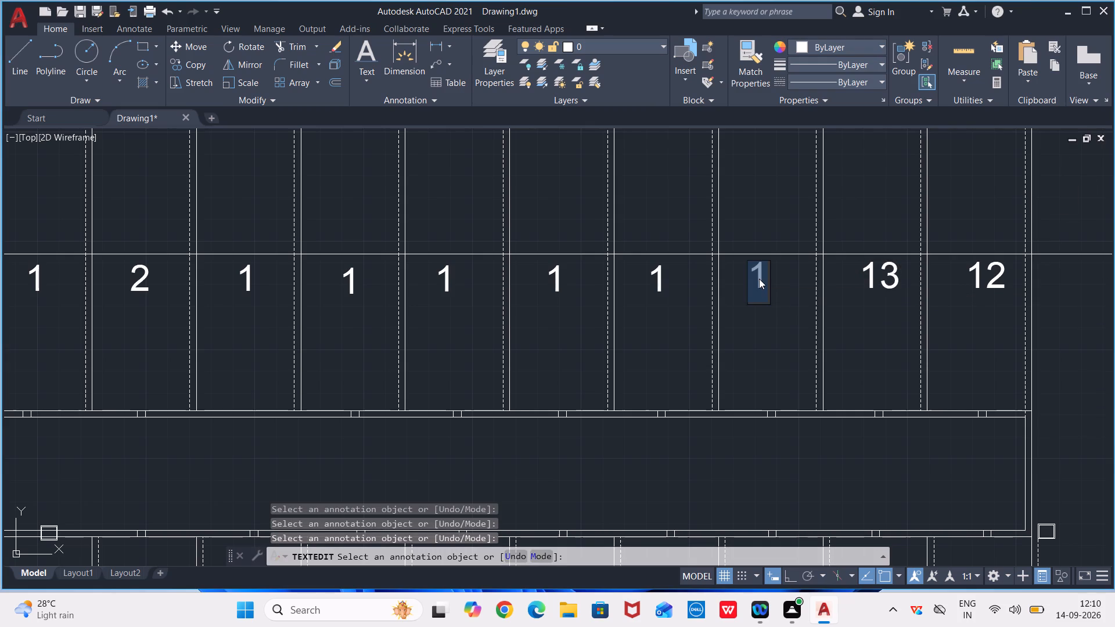
{"action": "type", "text": "14"}
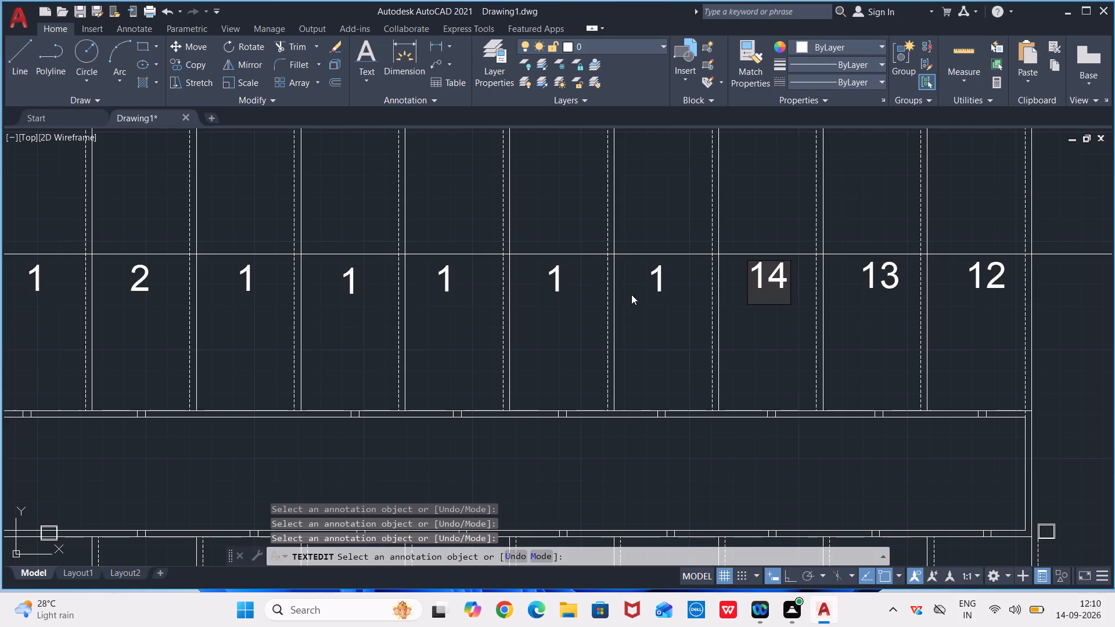
{"action": "left_click", "coordinate": [658, 276]}
{"action": "left_click", "coordinate": [658, 276]}
{"action": "left_click", "coordinate": [658, 276]}
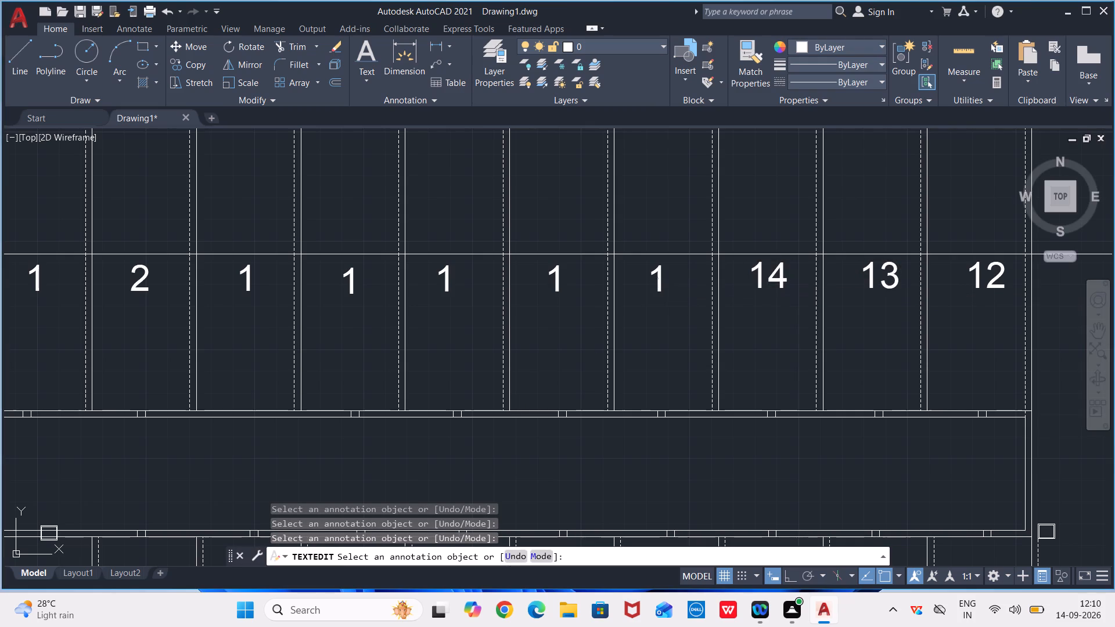
{"action": "type", "text": "15"}
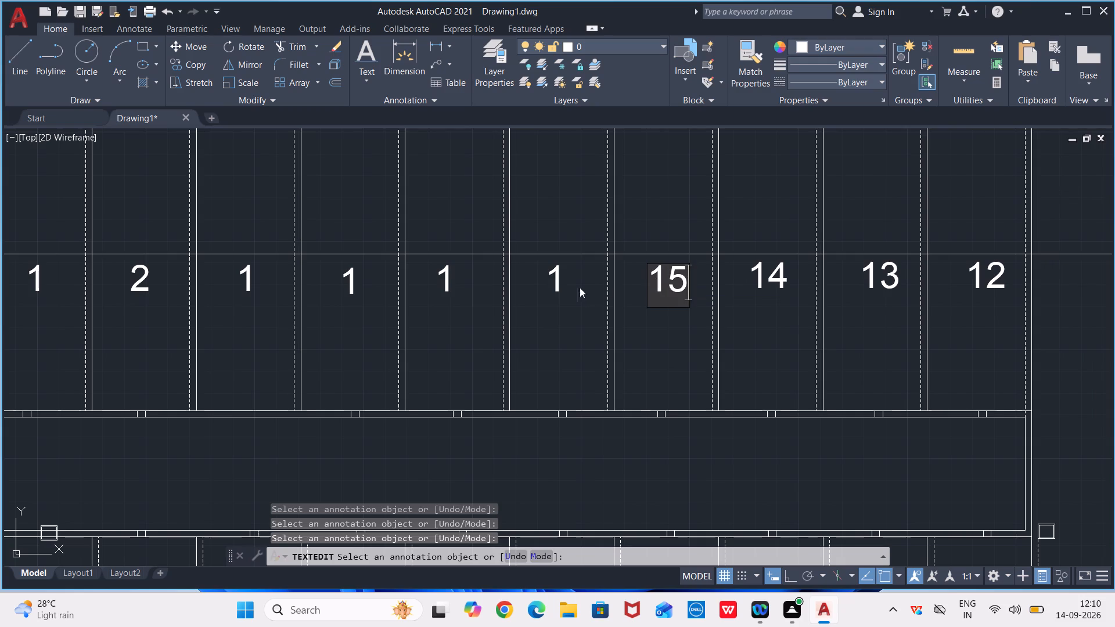
{"action": "left_click", "coordinate": [556, 276]}
{"action": "left_click", "coordinate": [556, 276]}
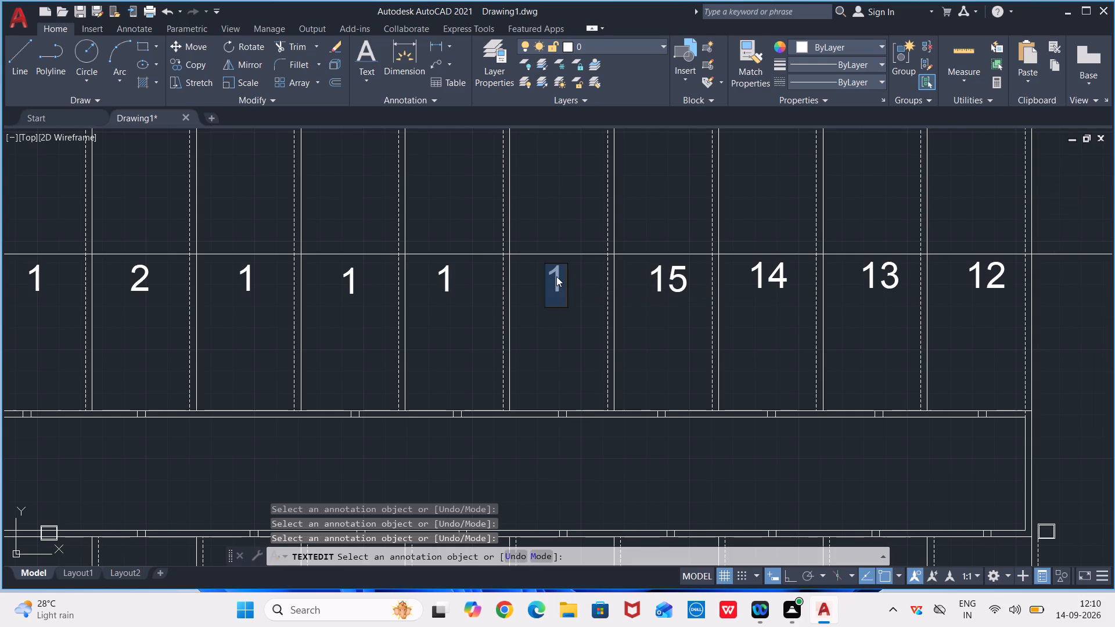
{"action": "type", "text": "16"}
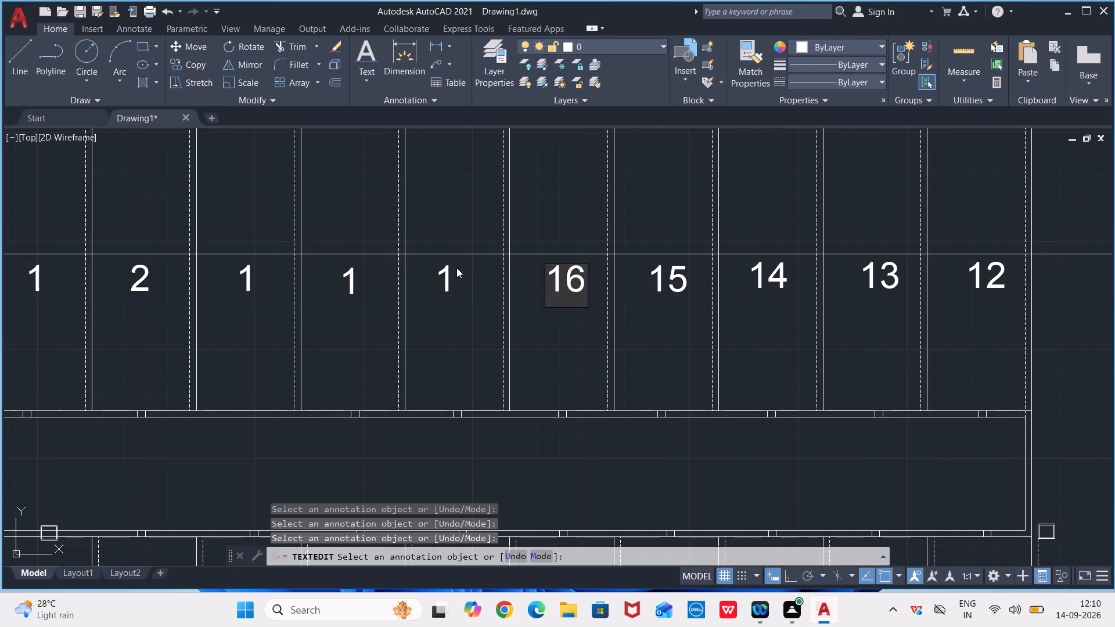
Edit the text in the upper flight's sixth and seventh treads from the landing to read 17 and 18.
{"action": "left_click", "coordinate": [449, 271]}
{"action": "left_click", "coordinate": [449, 271]}
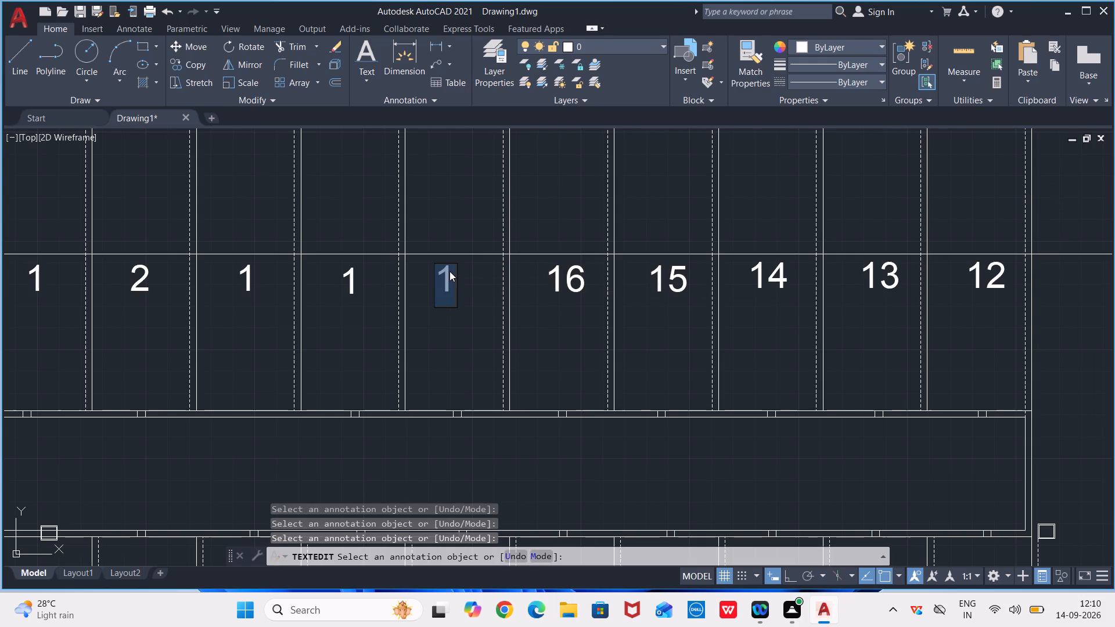
{"action": "type", "text": "17"}
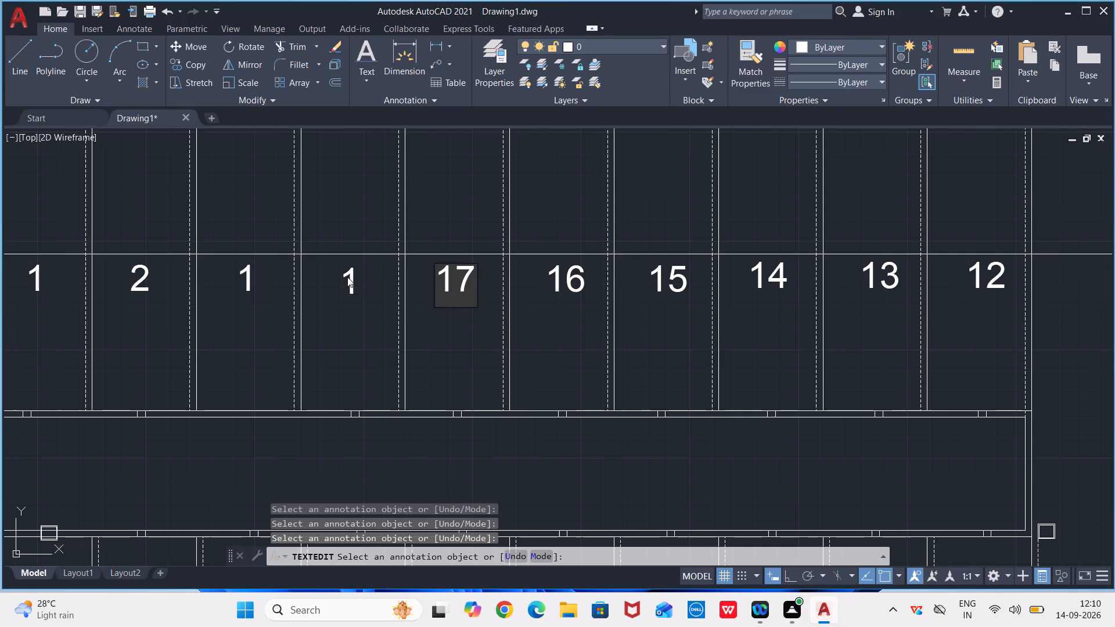
{"action": "double_click", "coordinate": [347, 277]}
{"action": "left_click", "coordinate": [347, 277]}
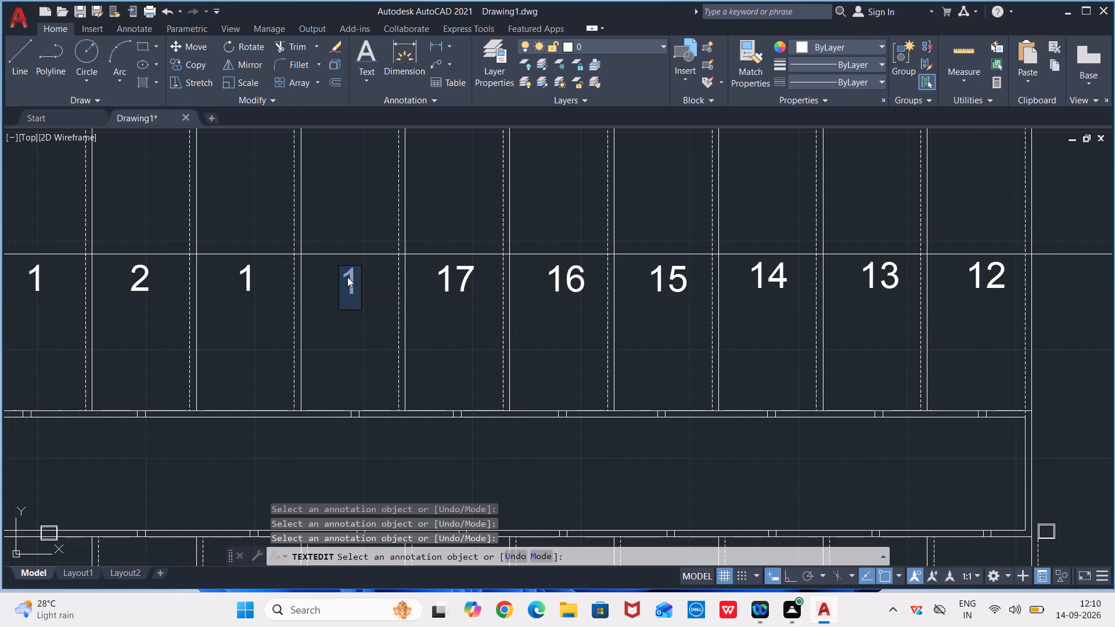
{"action": "type", "text": "18"}
Renumber the text in the upper flight's eighth and ninth treads from the landing as 19 and 20.
{"action": "left_click", "coordinate": [244, 277]}
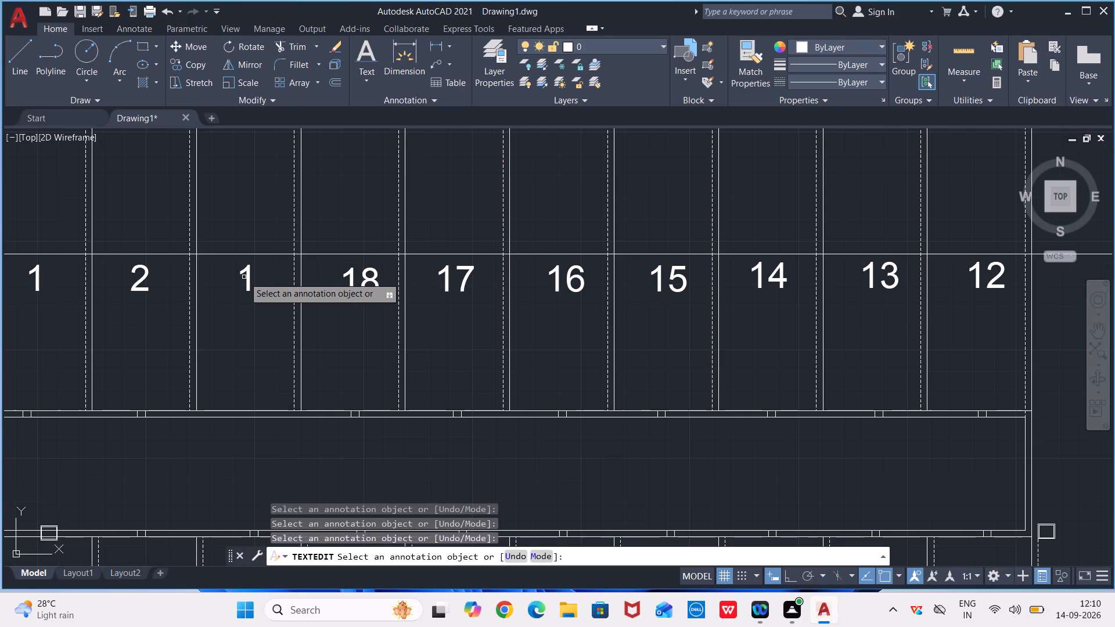
{"action": "left_click", "coordinate": [244, 277]}
{"action": "left_click", "coordinate": [248, 274]}
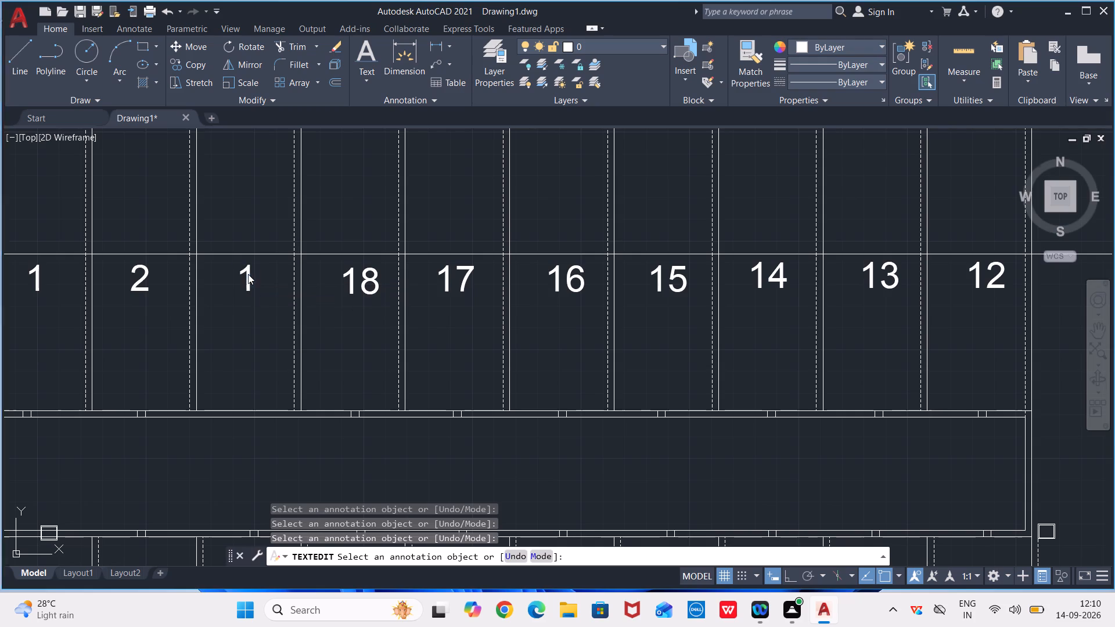
{"action": "type", "text": "19"}
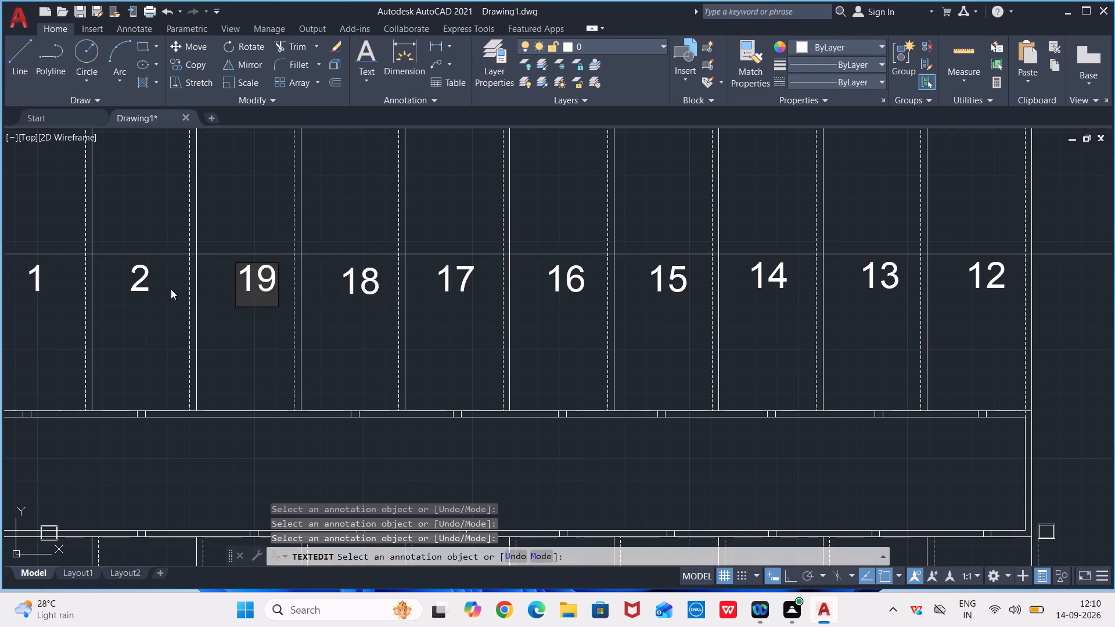
{"action": "left_click", "coordinate": [140, 279]}
{"action": "left_click", "coordinate": [140, 279]}
{"action": "left_click", "coordinate": [140, 279]}
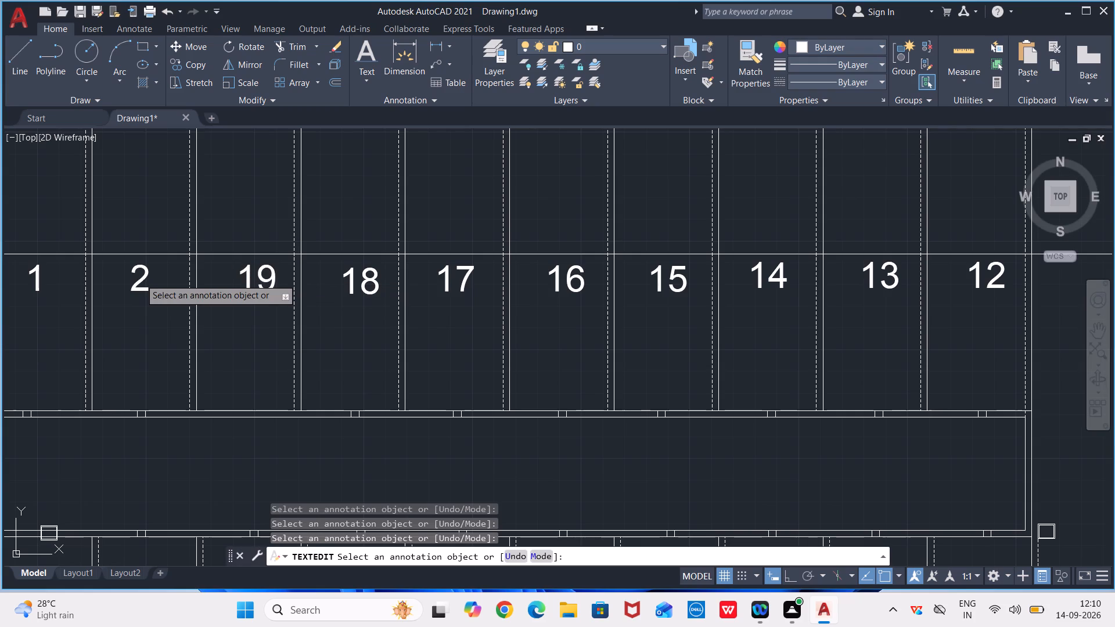
{"action": "type", "text": "20"}
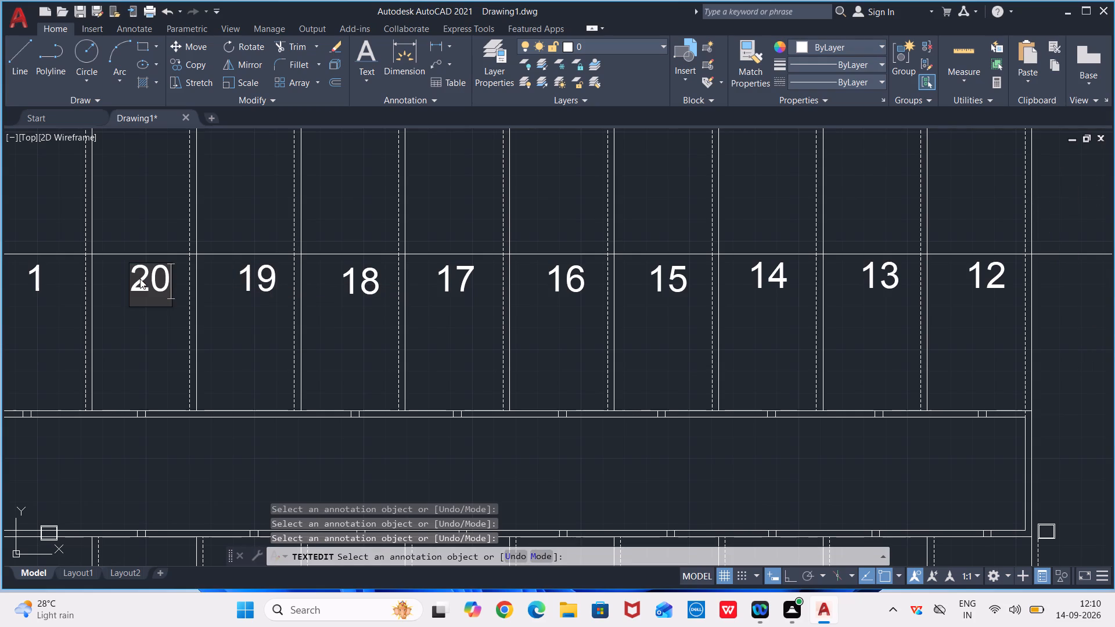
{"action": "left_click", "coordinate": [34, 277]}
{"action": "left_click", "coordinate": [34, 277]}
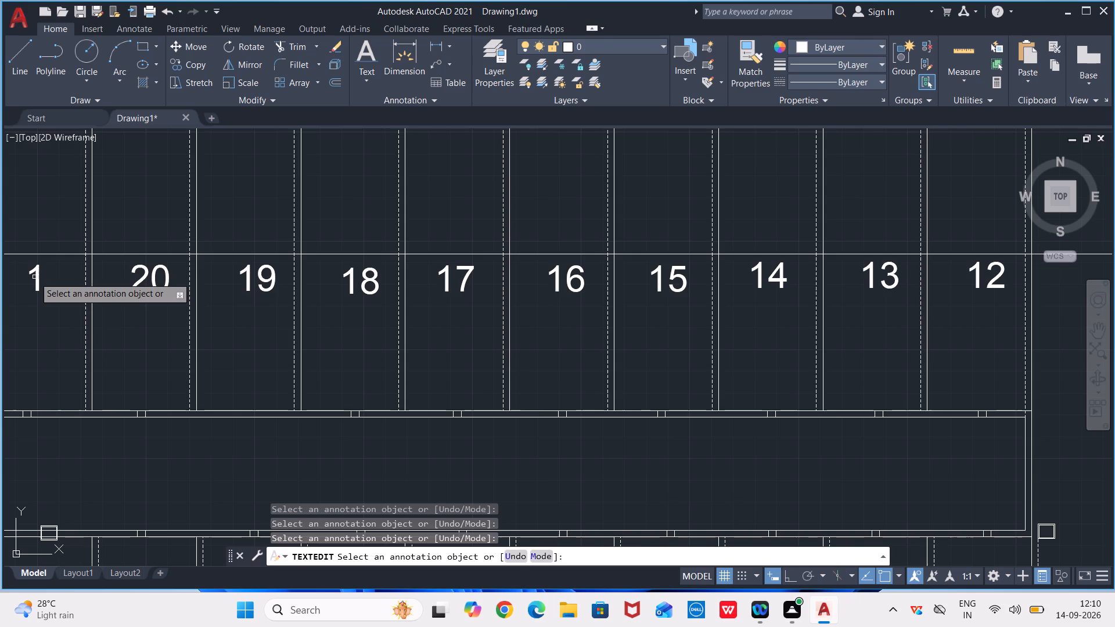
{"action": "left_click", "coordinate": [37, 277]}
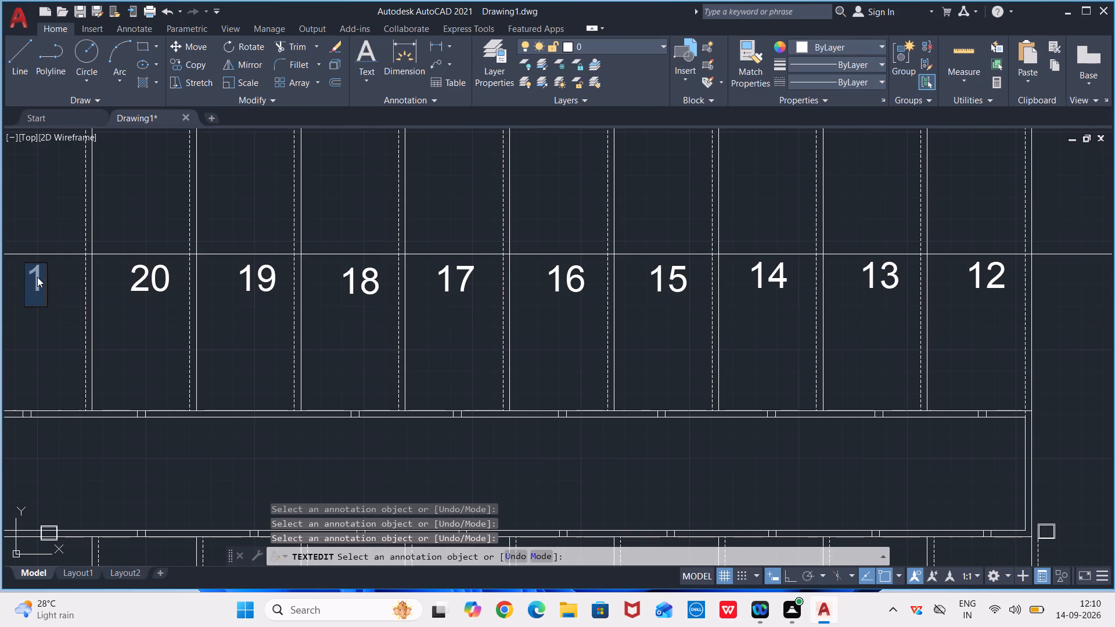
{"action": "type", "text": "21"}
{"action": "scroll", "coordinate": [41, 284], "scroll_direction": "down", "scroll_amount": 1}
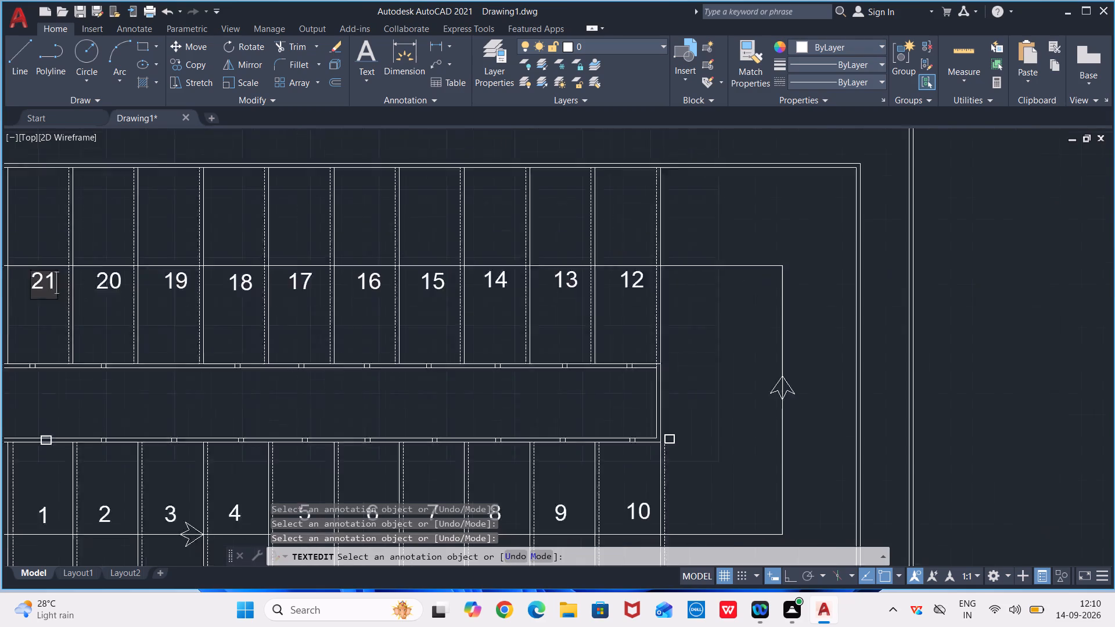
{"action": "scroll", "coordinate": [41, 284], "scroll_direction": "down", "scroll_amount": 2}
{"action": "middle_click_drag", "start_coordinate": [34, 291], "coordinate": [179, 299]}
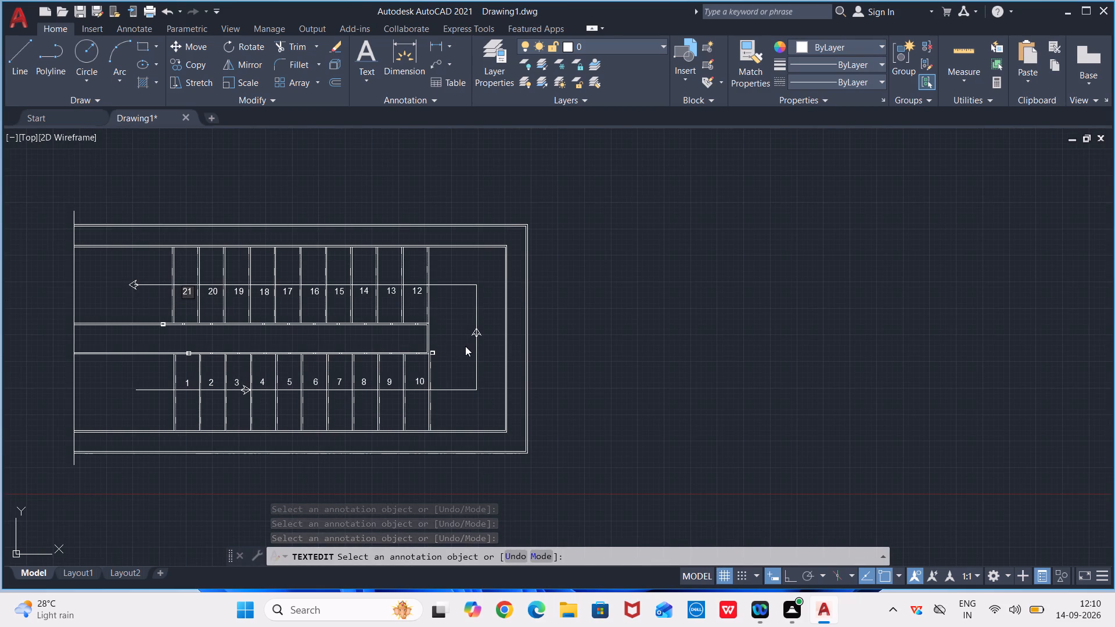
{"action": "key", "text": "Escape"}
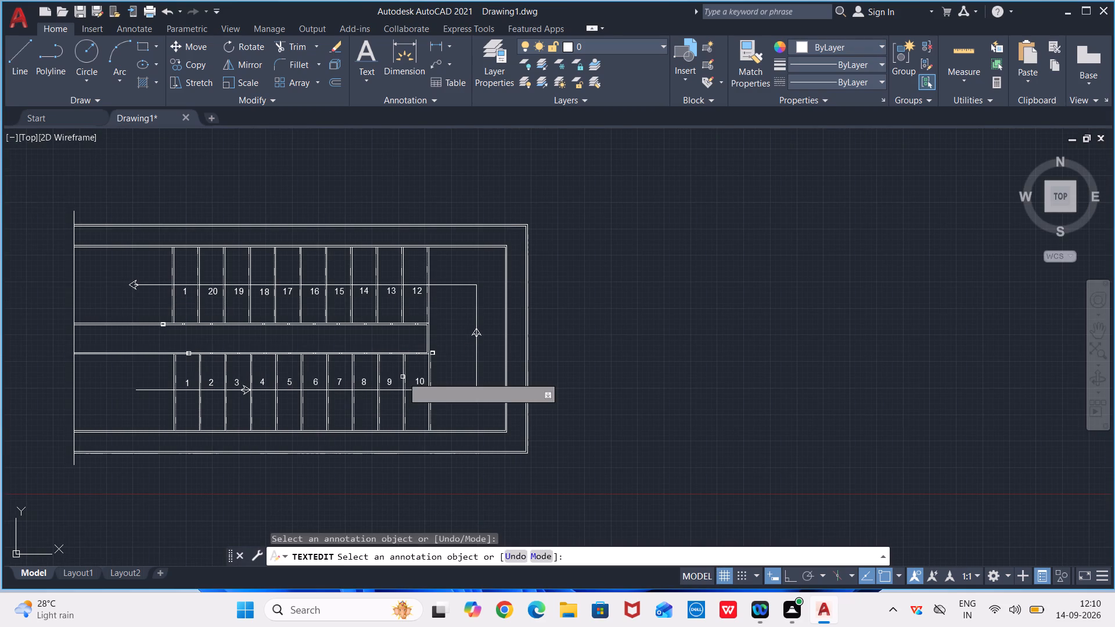
Change the text in the upper flight's last tread, nearest the walk-line's end arrowhead, to 21.
{"action": "scroll", "coordinate": [95, 302], "scroll_direction": "up", "scroll_amount": 1}
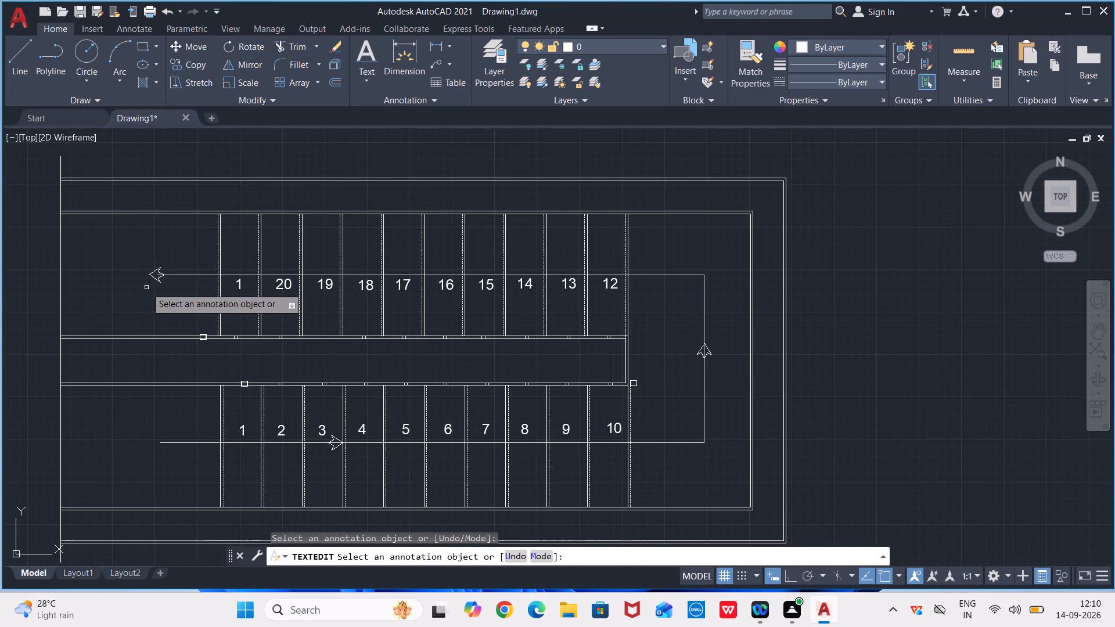
{"action": "left_click", "coordinate": [239, 284]}
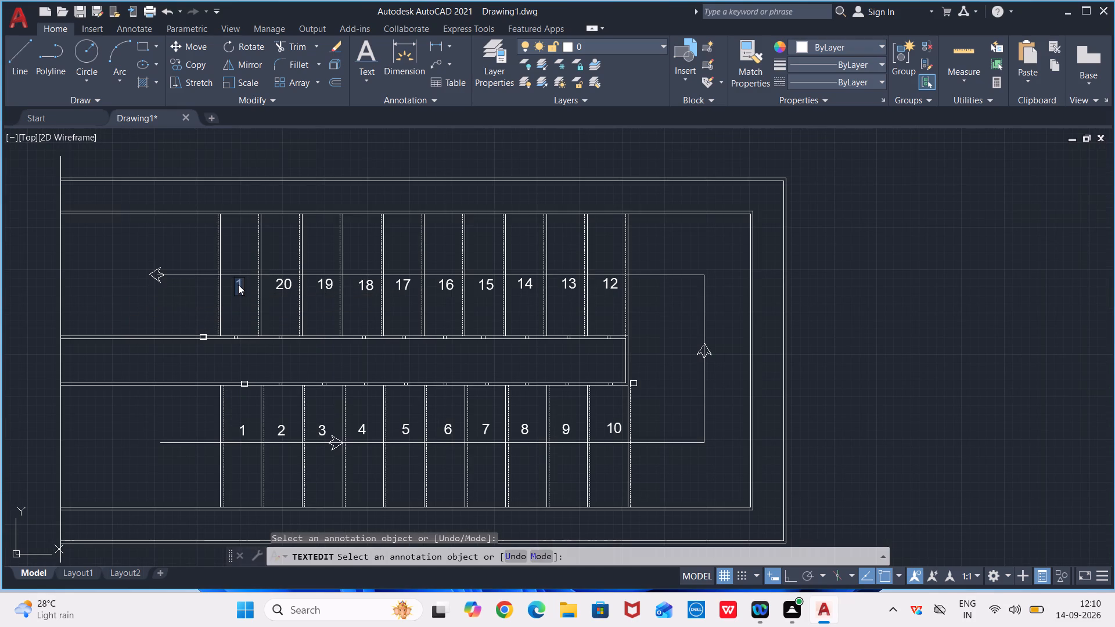
{"action": "type", "text": "21"}
{"action": "key", "text": "Return"}
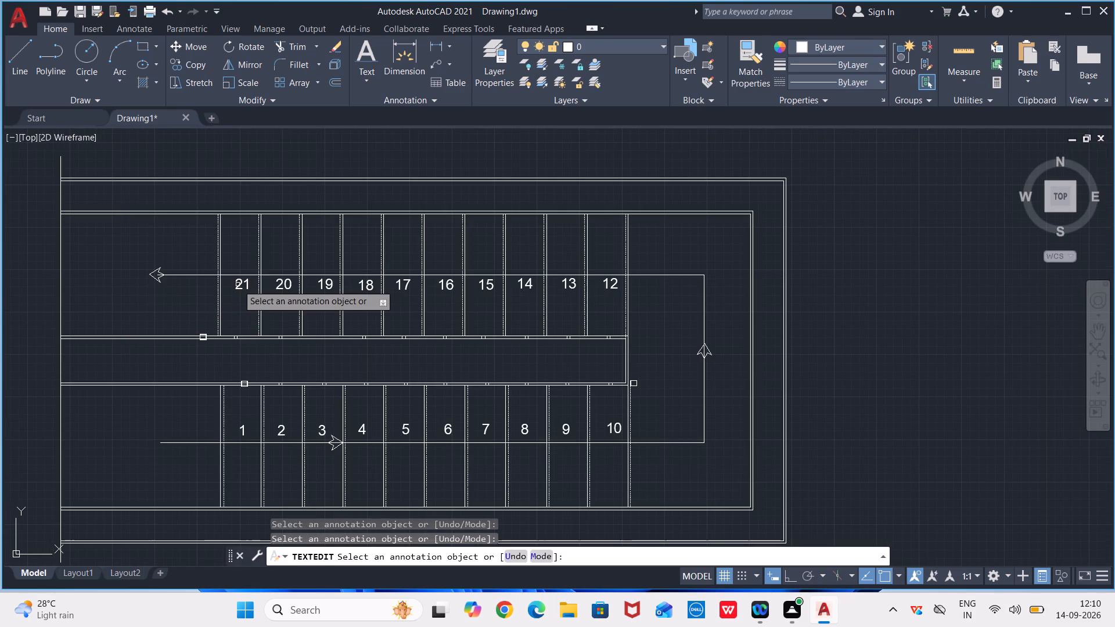
Copy the number 10 text horizontally onto the landing just past the tenth tread, about 10 inches away.
{"action": "key", "text": "Escape"}
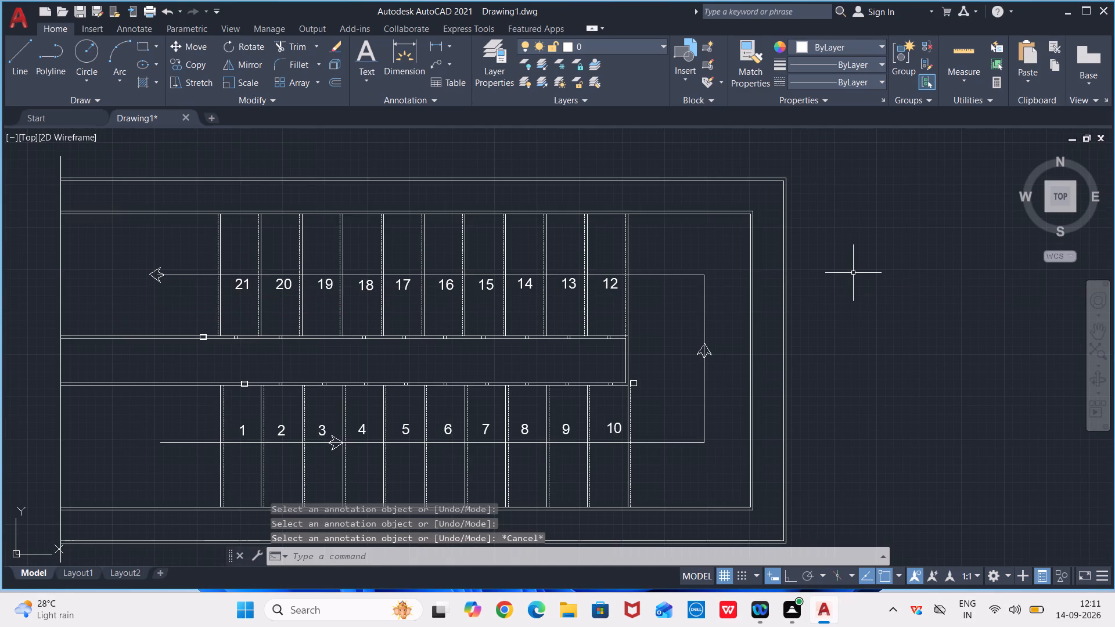
{"action": "scroll", "coordinate": [581, 446], "scroll_direction": "up", "scroll_amount": 1}
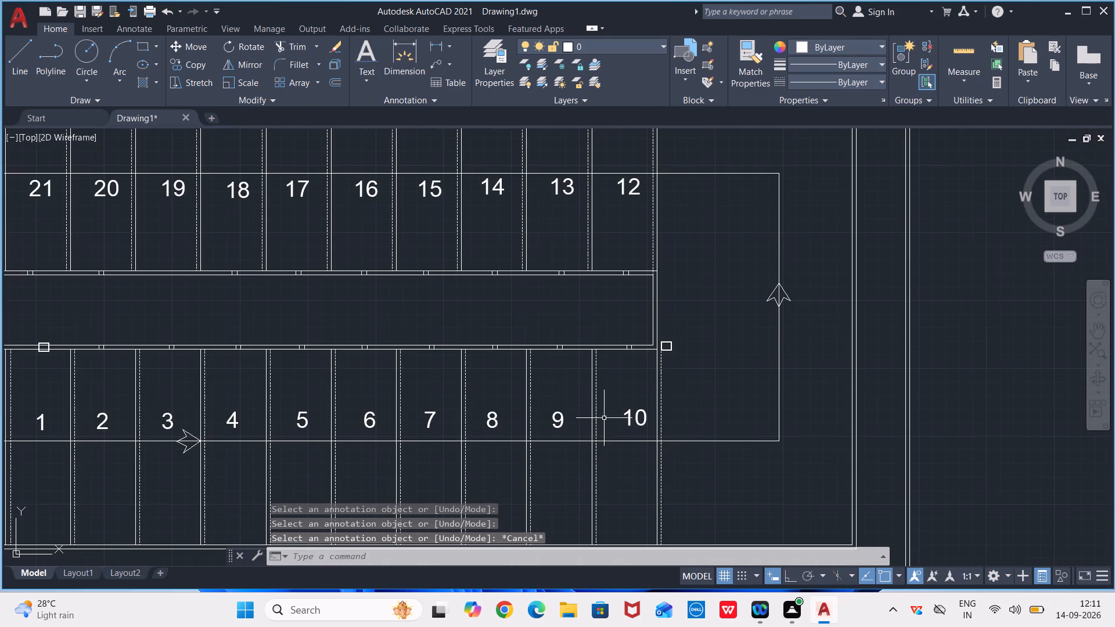
{"action": "left_click", "coordinate": [628, 421]}
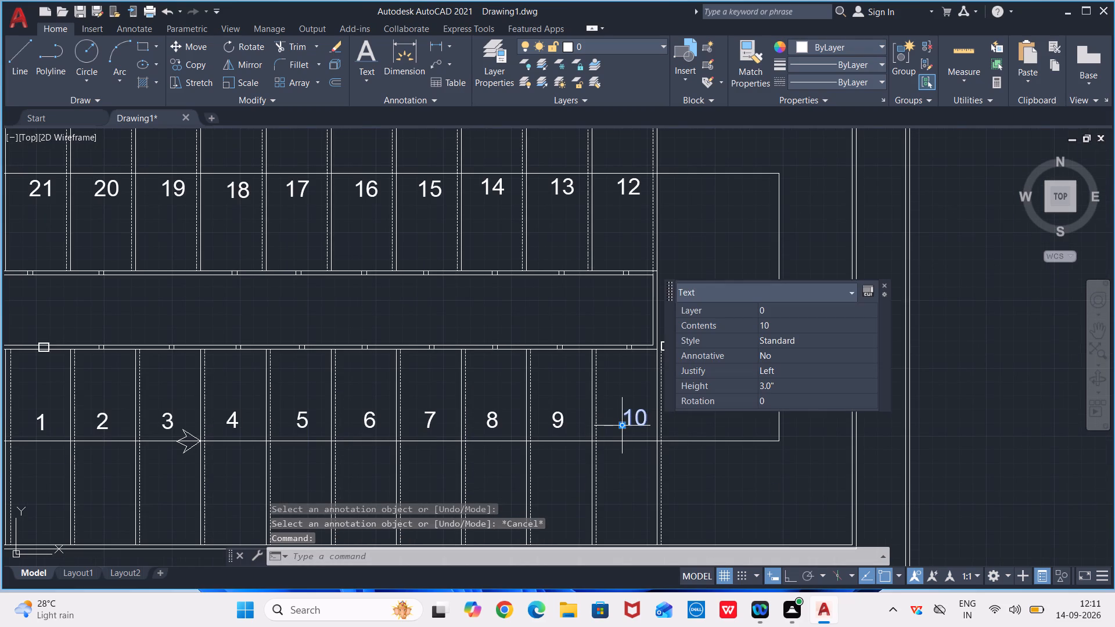
{"action": "type", "text": "CO"}
{"action": "key", "text": "Return"}
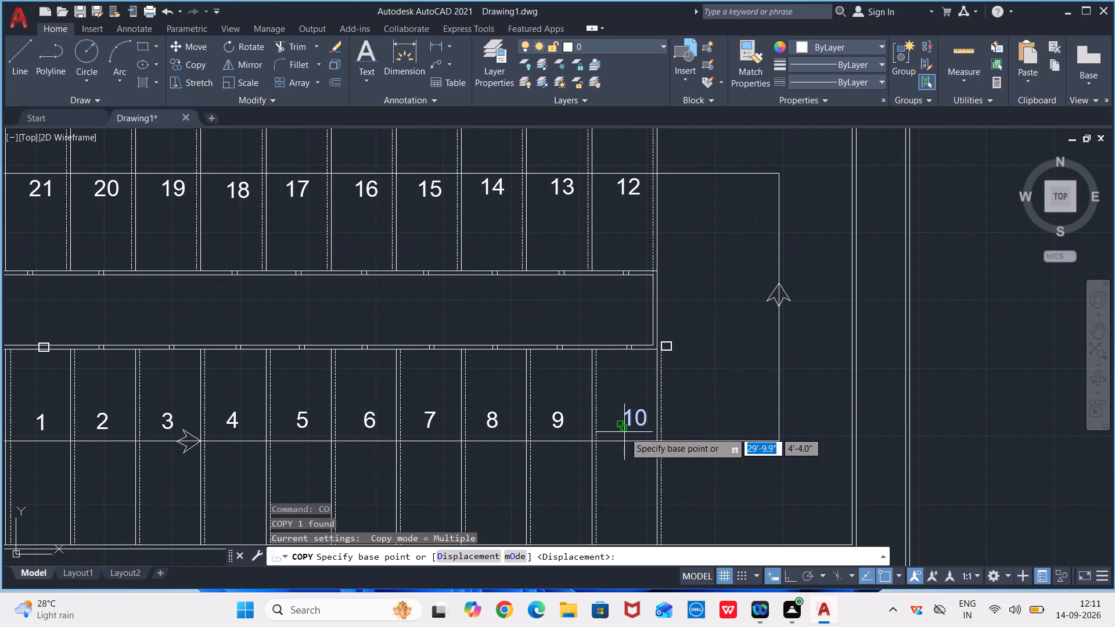
{"action": "left_click", "coordinate": [625, 430]}
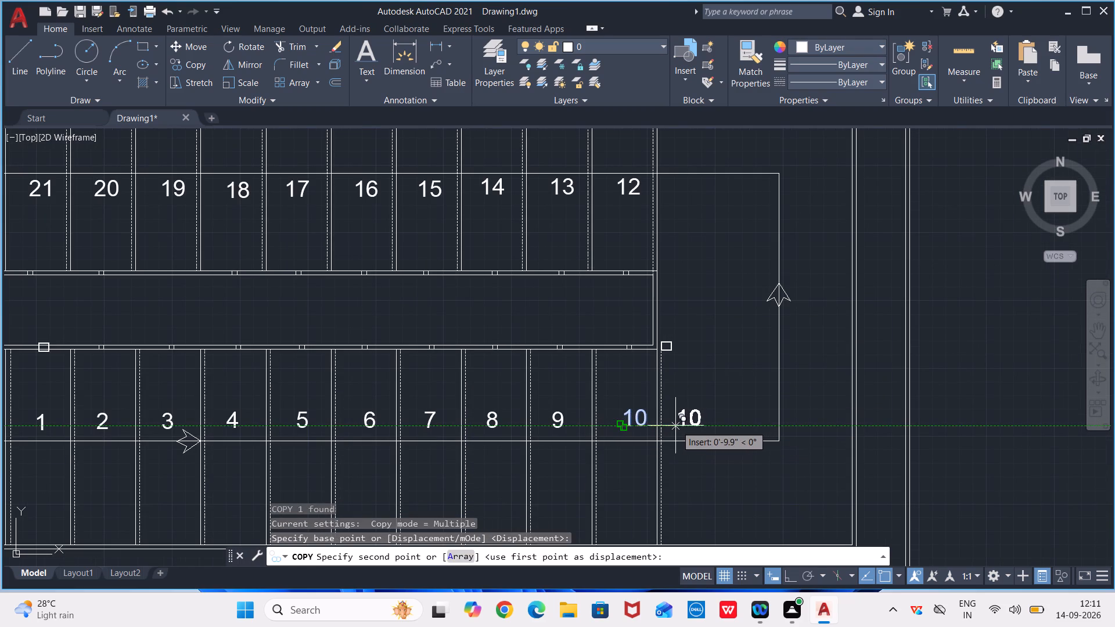
{"action": "left_click", "coordinate": [674, 426]}
{"action": "key", "text": "Escape"}
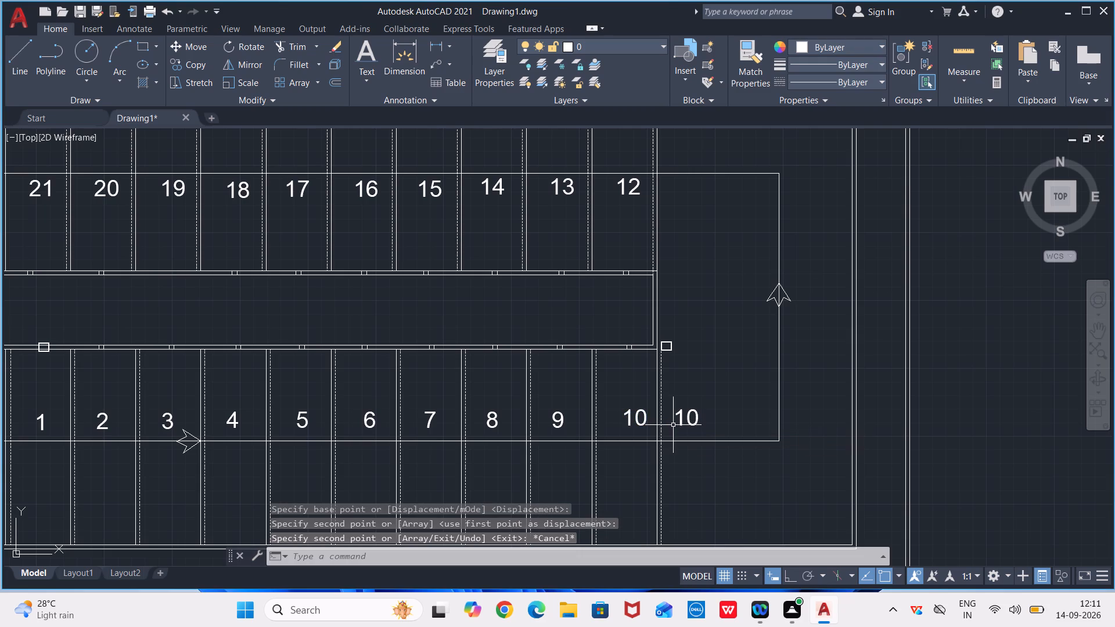
Change the copied text on the landing to 11.
{"action": "key", "text": "t"}
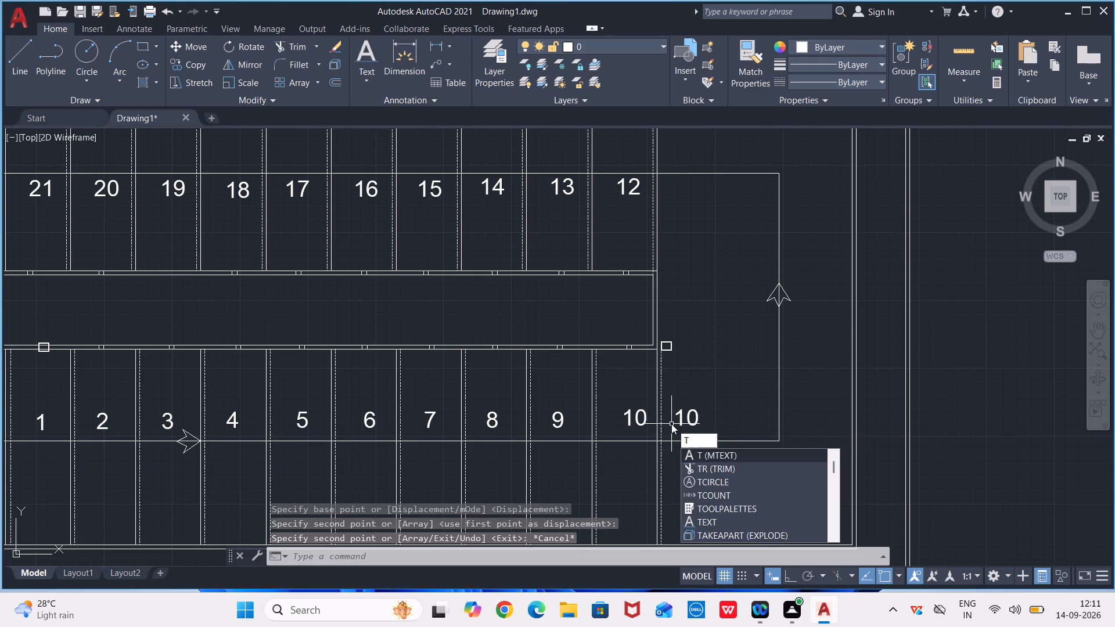
{"action": "key", "text": "e"}
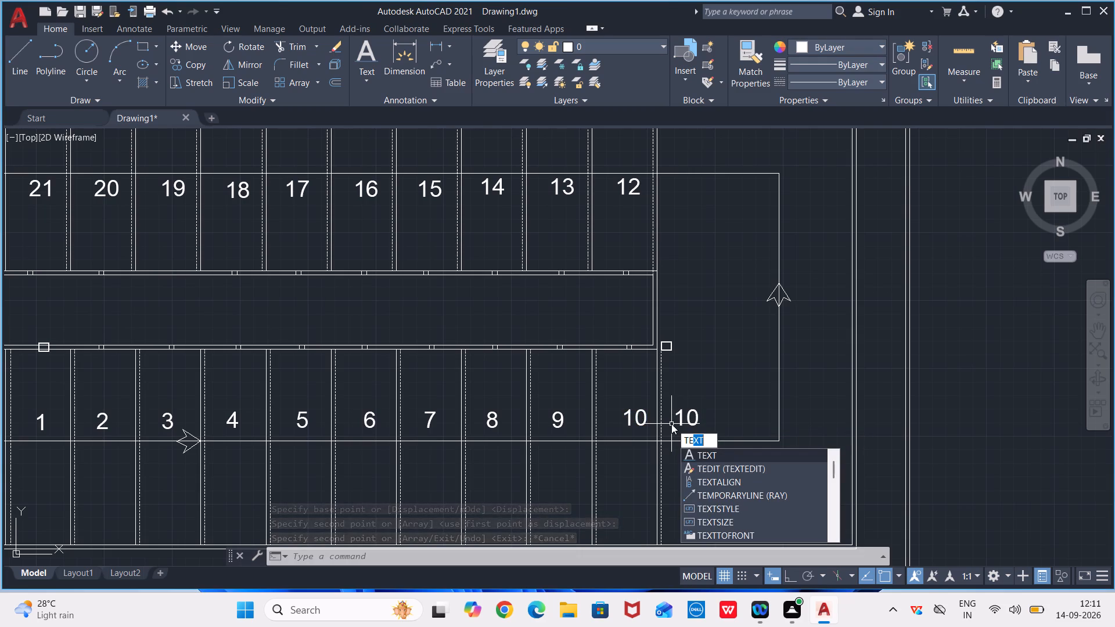
{"action": "left_click", "coordinate": [717, 465]}
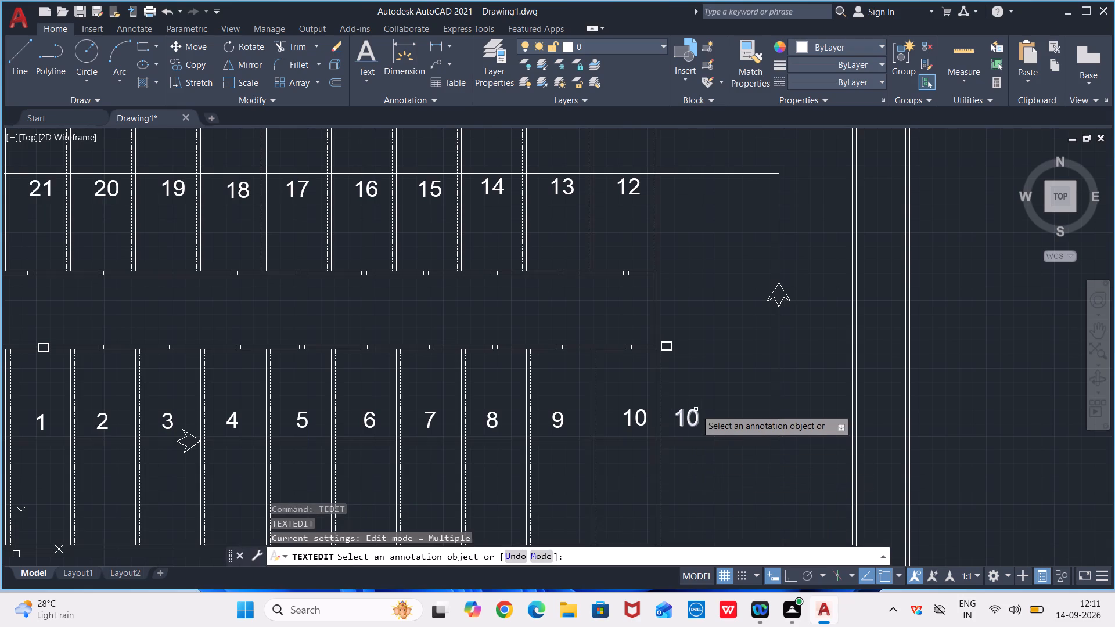
{"action": "left_click", "coordinate": [695, 412]}
{"action": "left_click", "coordinate": [695, 412]}
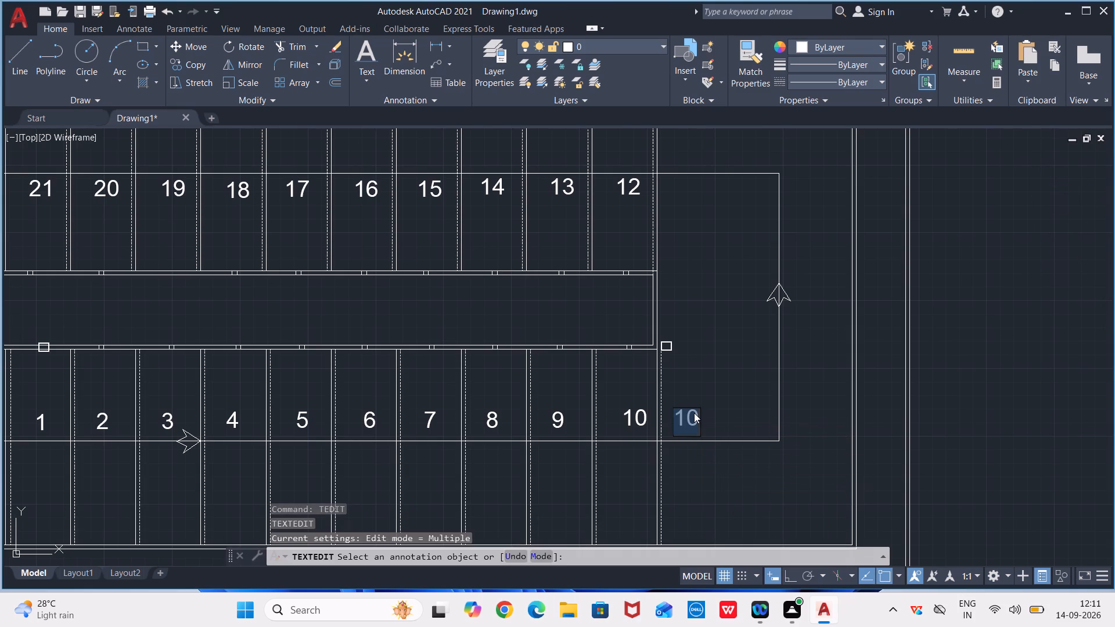
{"action": "type", "text": "11"}
{"action": "key", "text": "Return"}
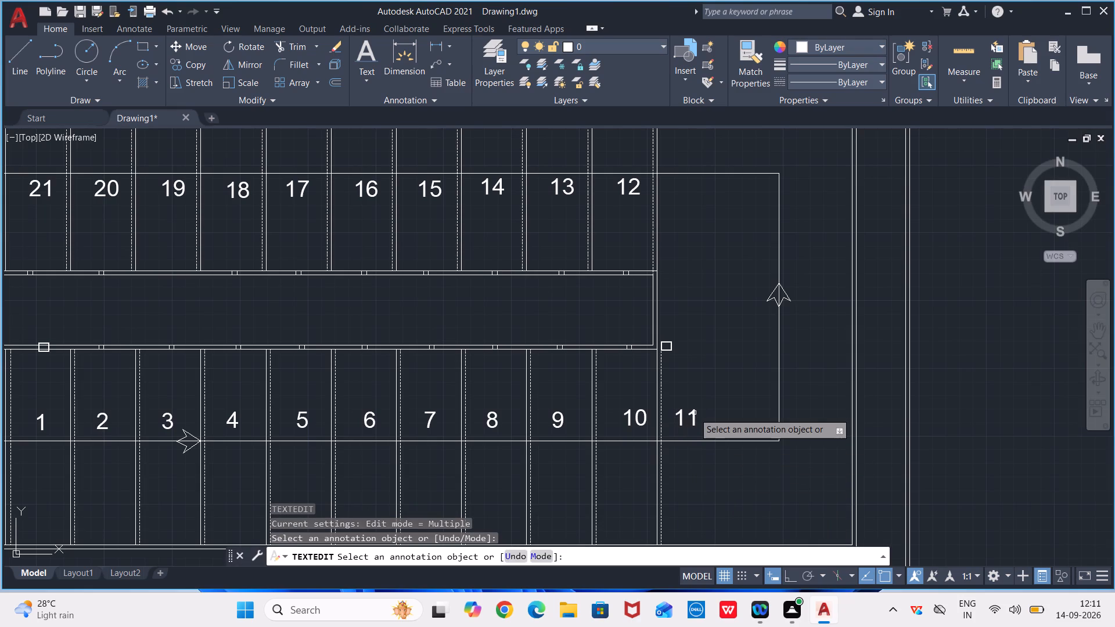
{"action": "key", "text": "Escape"}
Enclose the number 1 on the lower flight with TCIRCLE, using offset factor 0.4 and a constant-size circle.
{"action": "scroll", "coordinate": [812, 441], "scroll_direction": "down", "scroll_amount": 1}
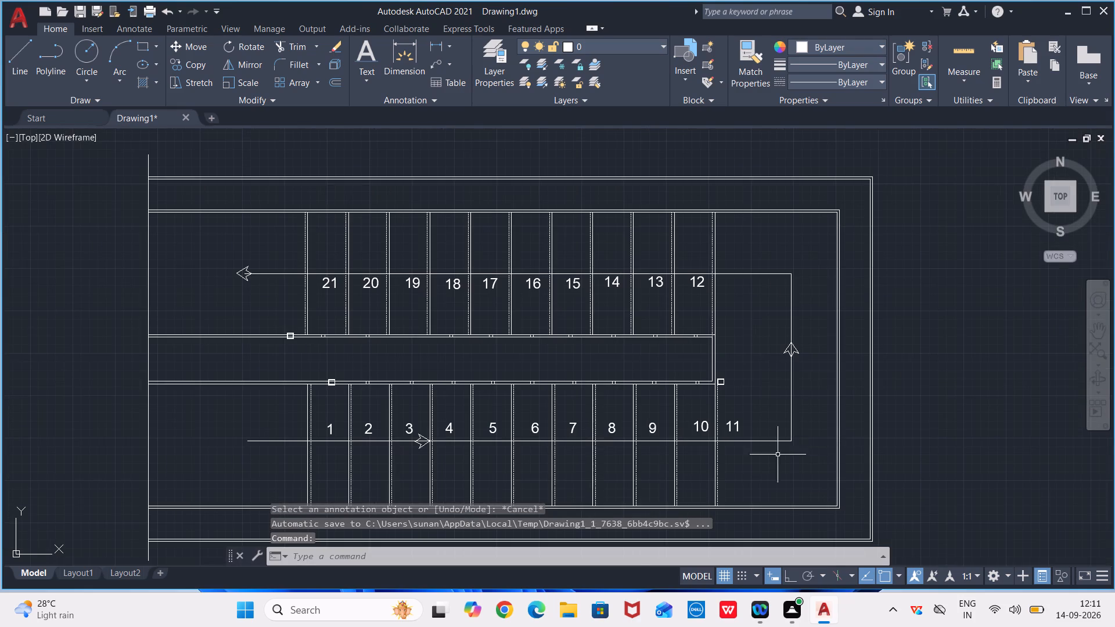
{"action": "middle_click_drag", "start_coordinate": [640, 440], "coordinate": [663, 334]}
{"action": "type", "text": "TC"}
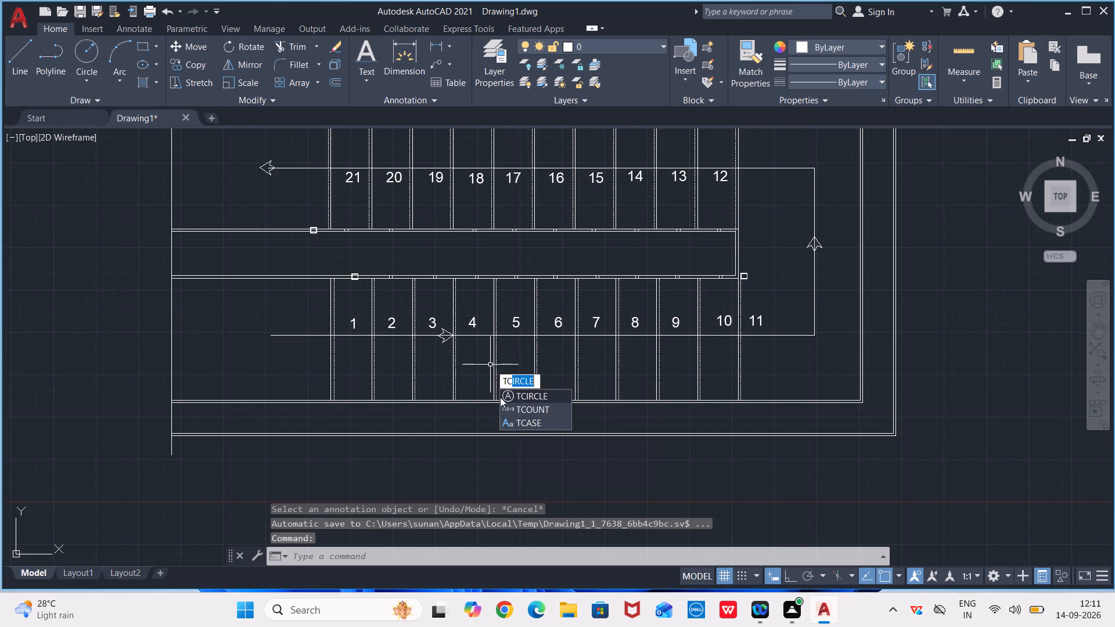
{"action": "left_click", "coordinate": [530, 398]}
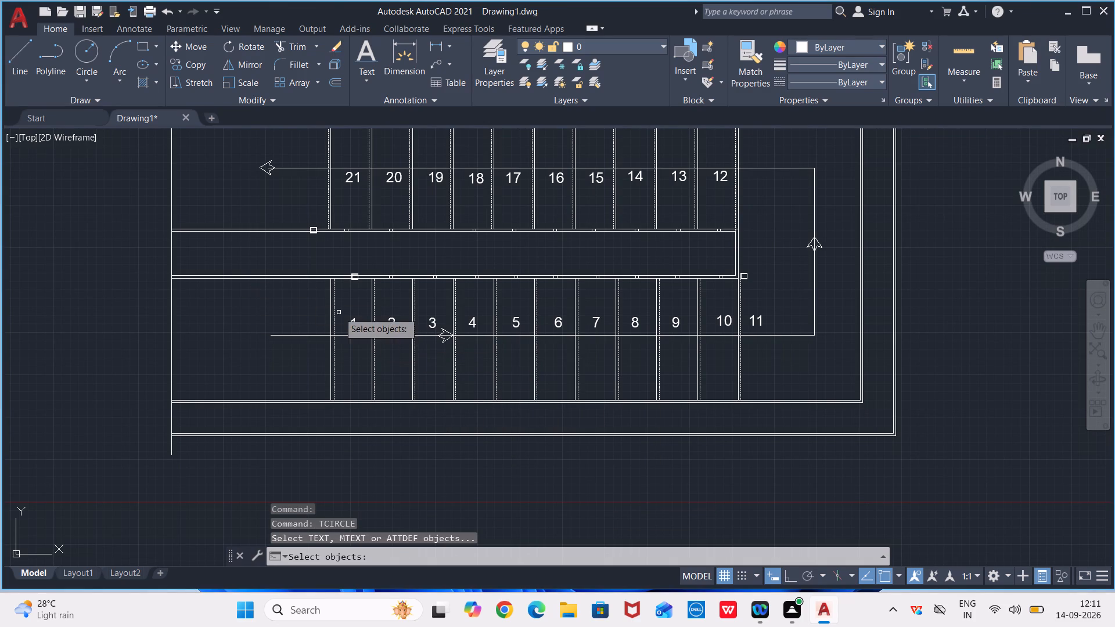
{"action": "left_click", "coordinate": [352, 325]}
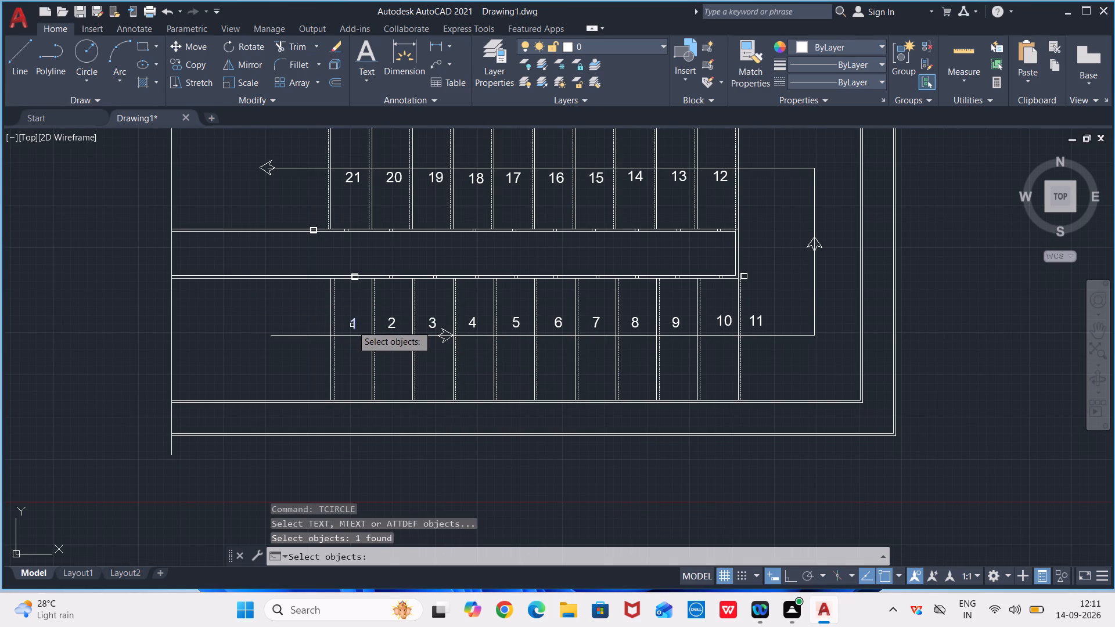
{"action": "key", "text": "Return"}
{"action": "scroll", "coordinate": [342, 319], "scroll_direction": "up", "scroll_amount": 1}
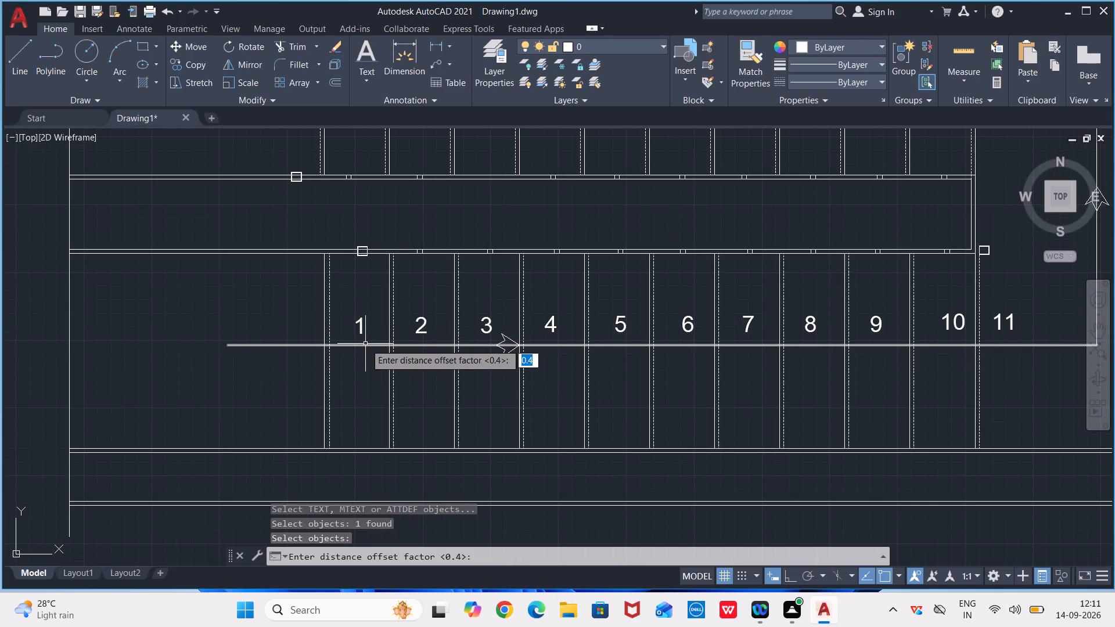
{"action": "key", "text": "Return"}
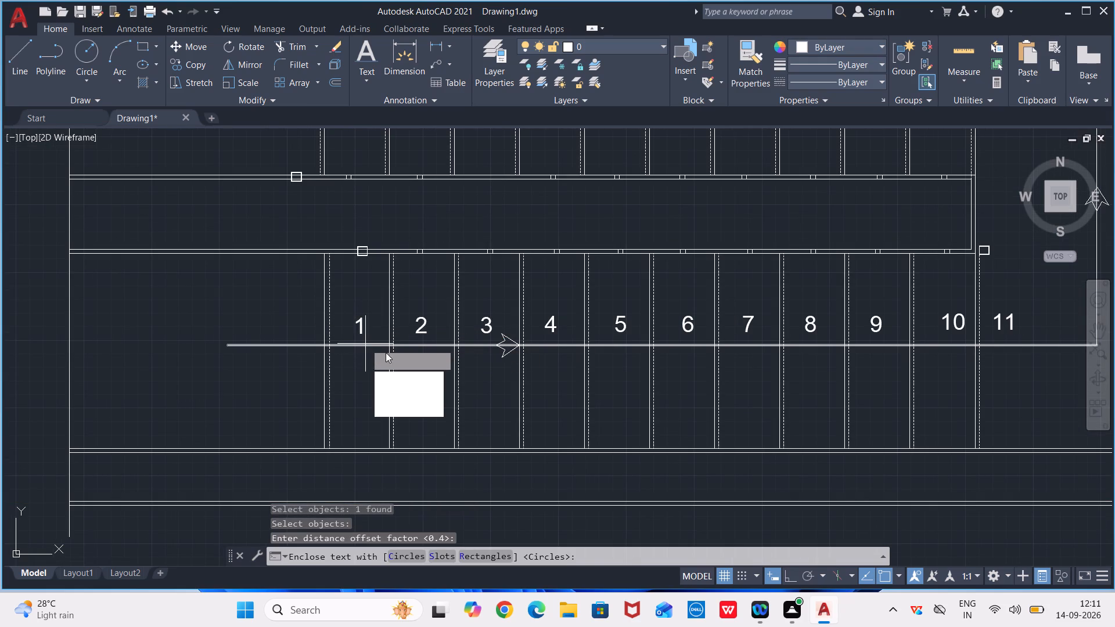
{"action": "left_click_drag", "start_coordinate": [409, 382], "coordinate": [365, 344]}
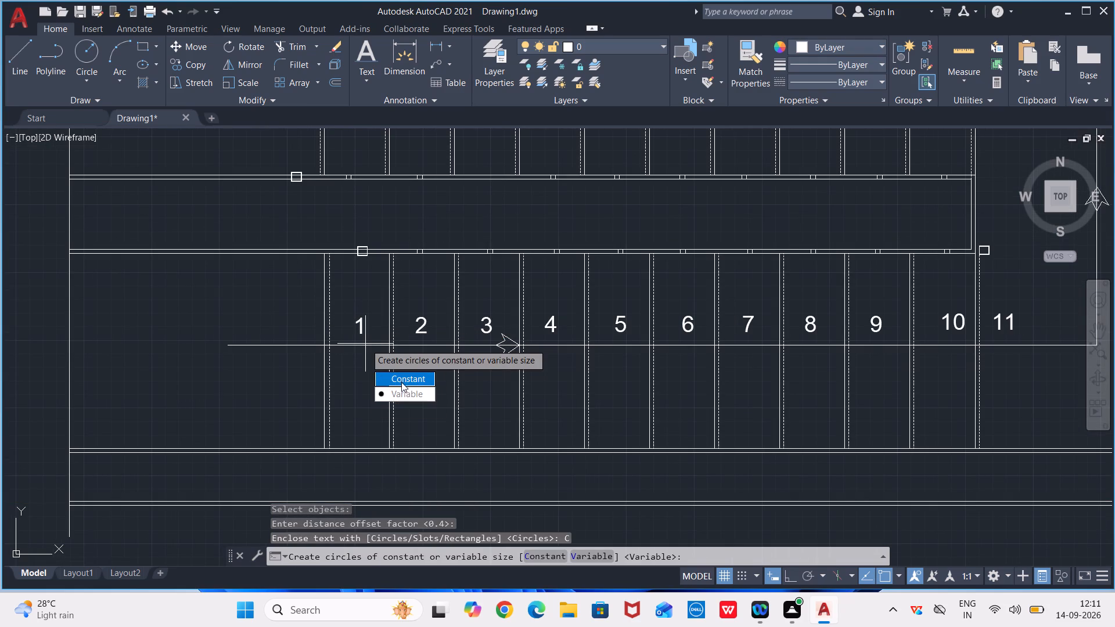
{"action": "left_click_drag", "start_coordinate": [403, 380], "coordinate": [365, 344]}
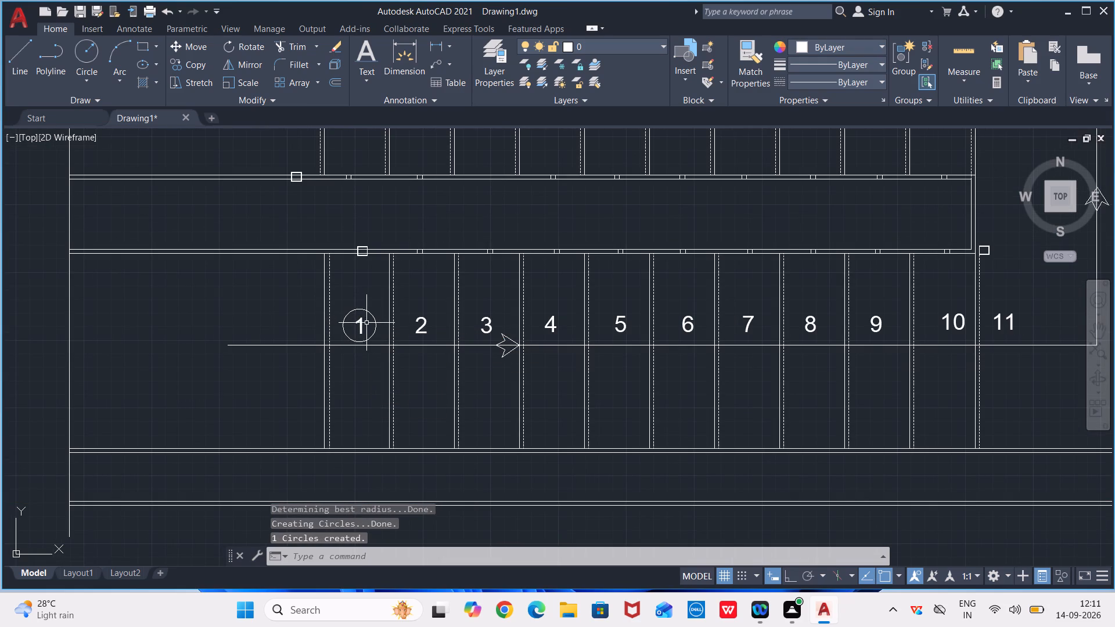
{"action": "left_click", "coordinate": [366, 323]}
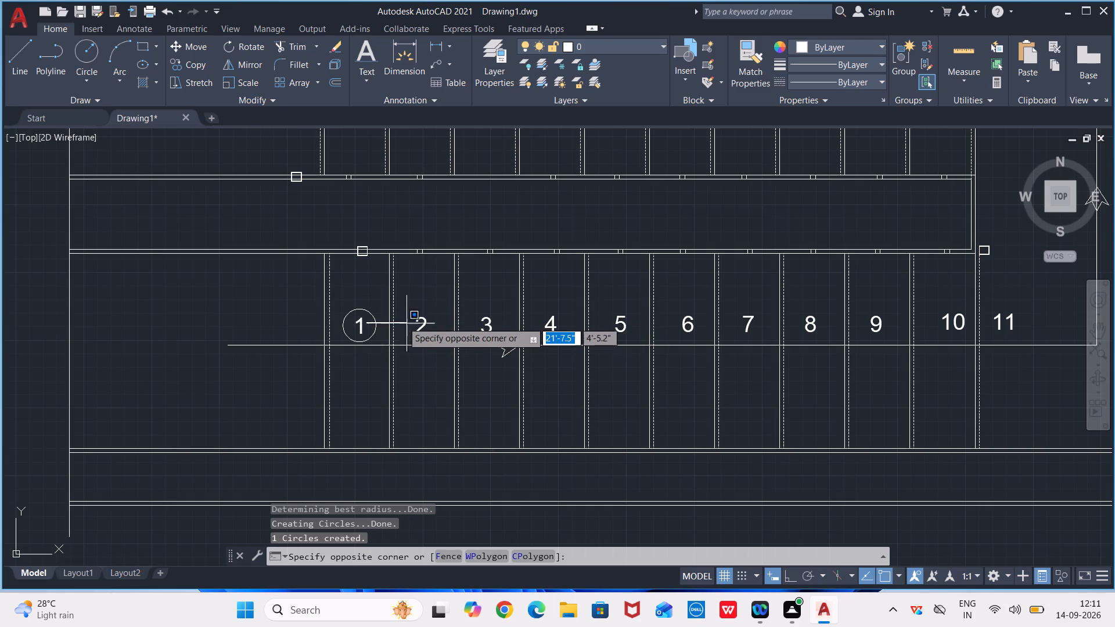
{"action": "left_click", "coordinate": [377, 323]}
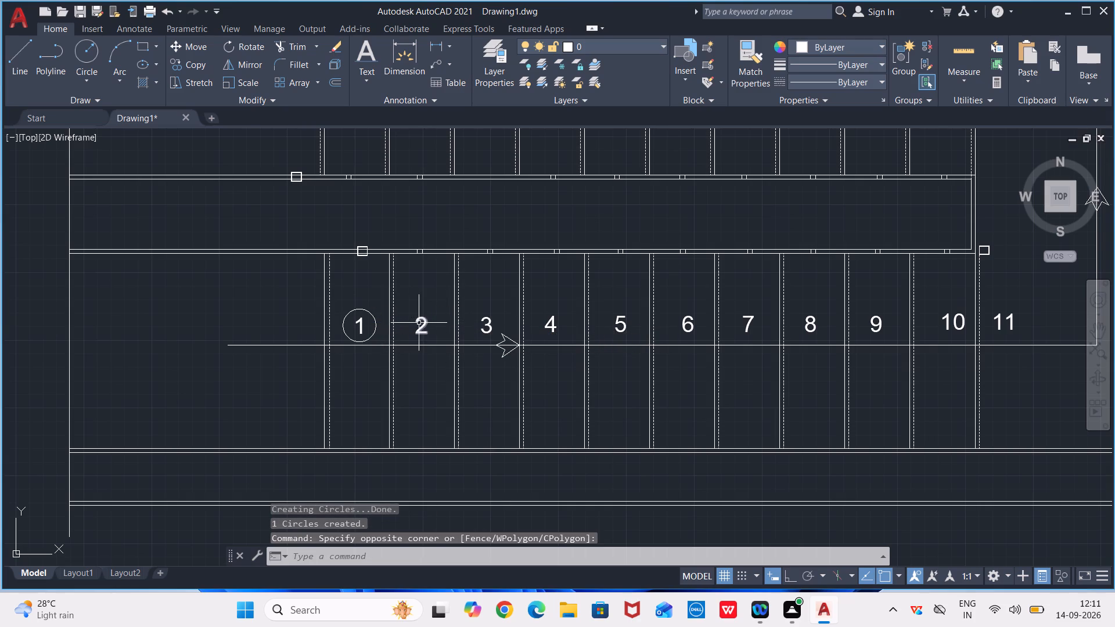
Enclose the number 2 on the lower flight with TCIRCLE, using offset factor 0.4 and a variable-size circle.
{"action": "key", "text": "space"}
{"action": "key", "text": "space"}
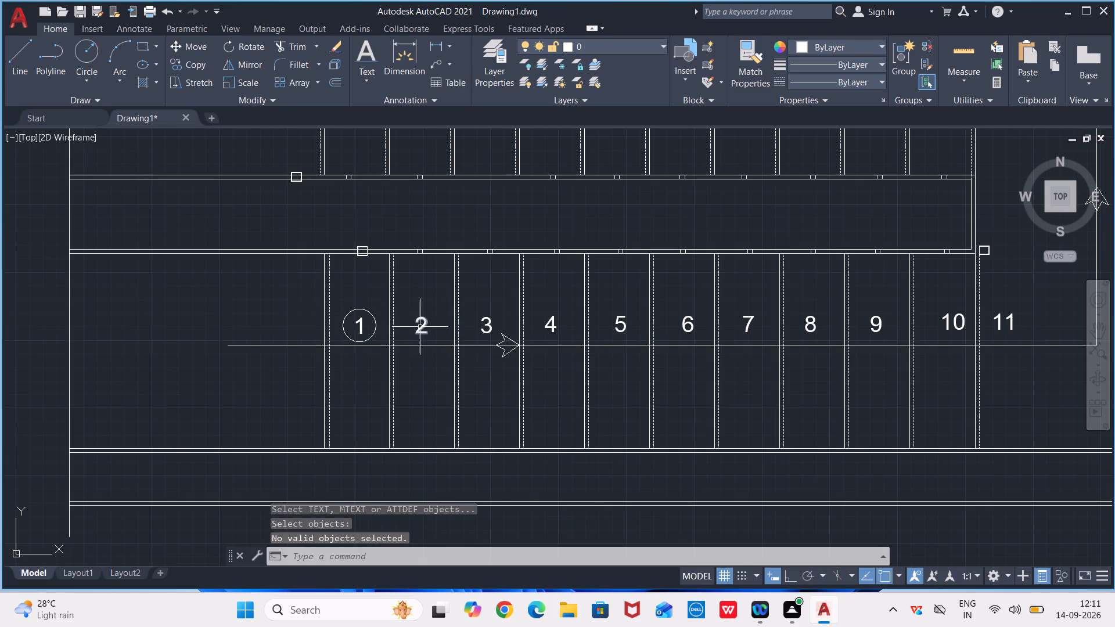
{"action": "key", "text": "space"}
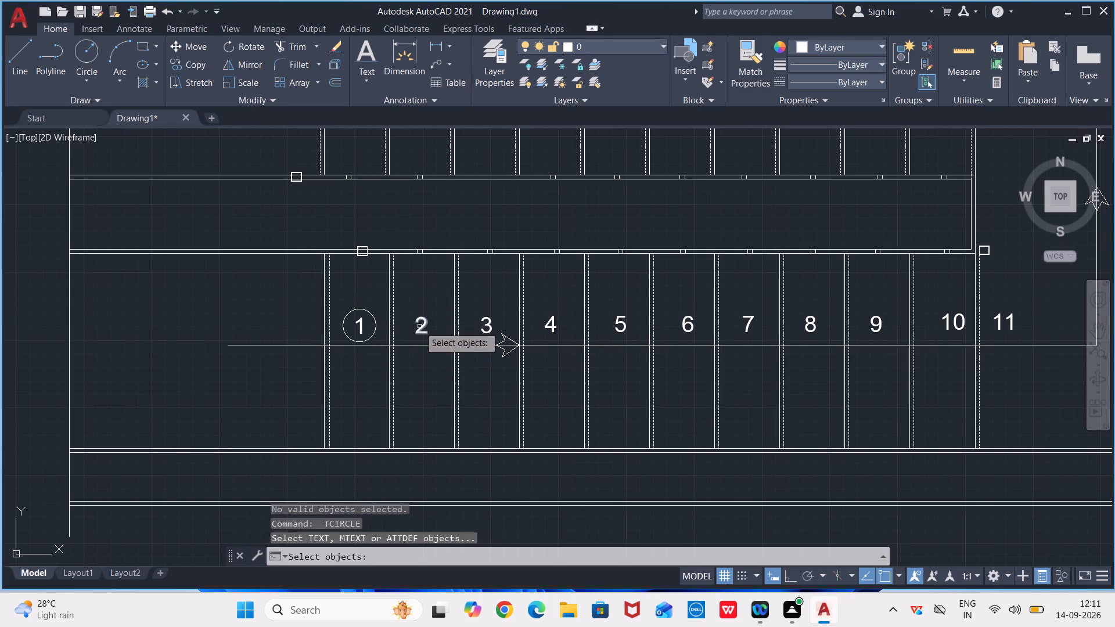
{"action": "left_click", "coordinate": [420, 326]}
{"action": "key", "text": "Return"}
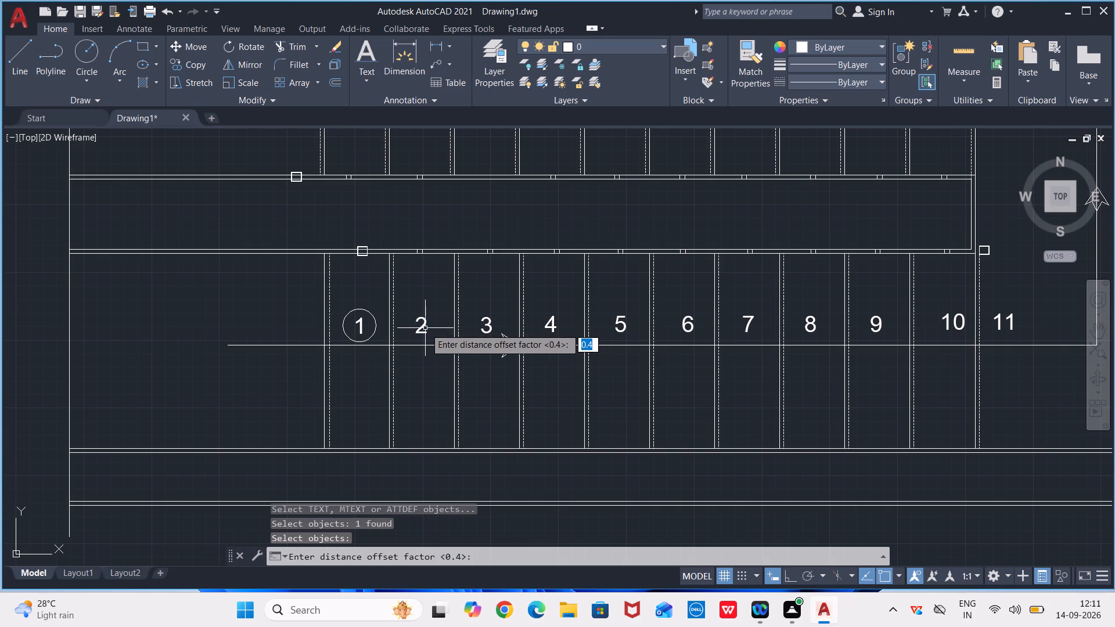
{"action": "left_click", "coordinate": [419, 330]}
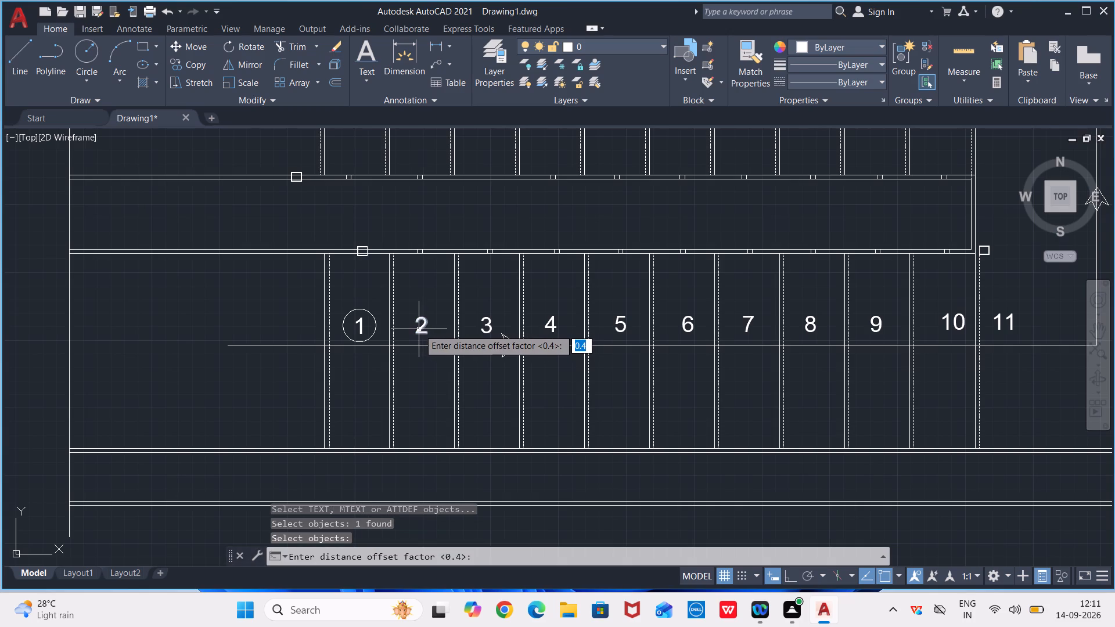
{"action": "key", "text": "ctrl+Return"}
{"action": "left_click_drag", "start_coordinate": [450, 361], "coordinate": [451, 362]}
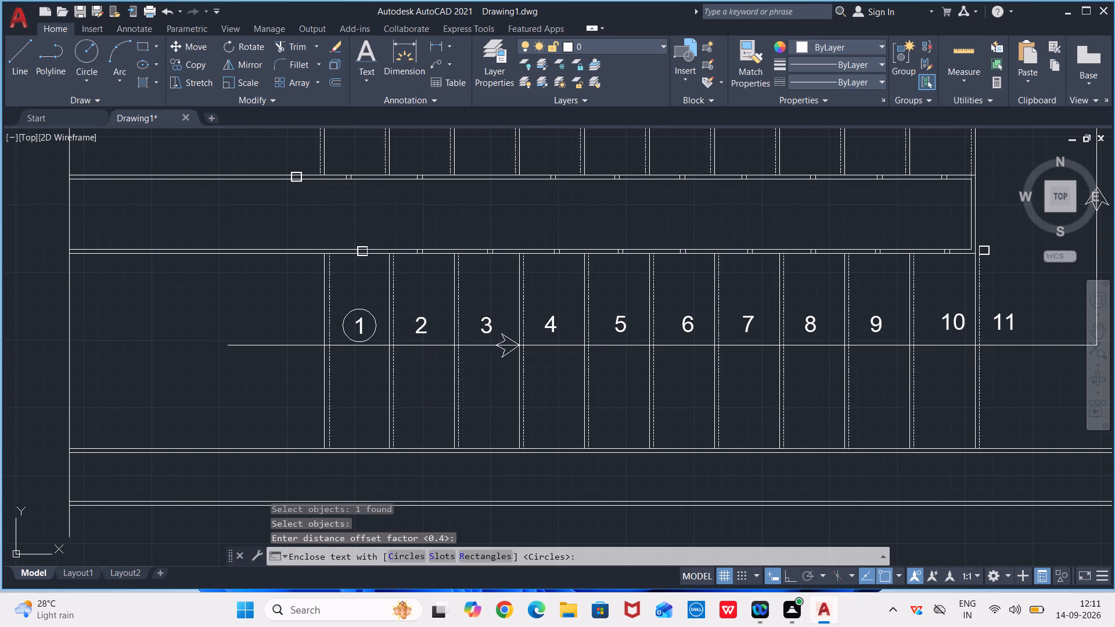
{"action": "left_click_drag", "start_coordinate": [451, 362], "coordinate": [419, 329]}
{"action": "left_click_drag", "start_coordinate": [462, 379], "coordinate": [419, 329]}
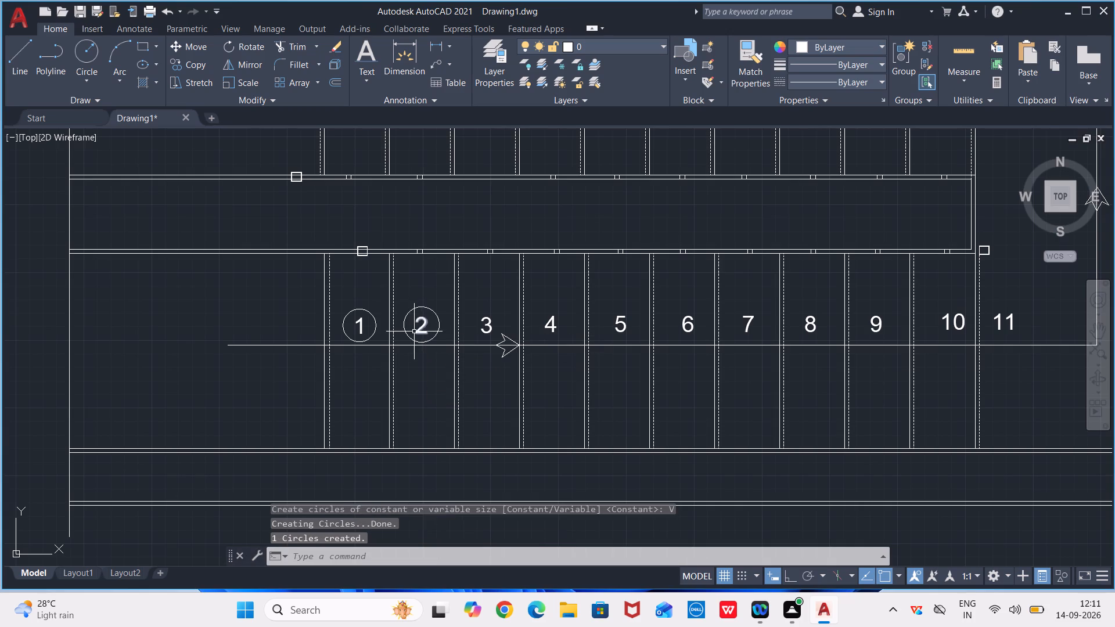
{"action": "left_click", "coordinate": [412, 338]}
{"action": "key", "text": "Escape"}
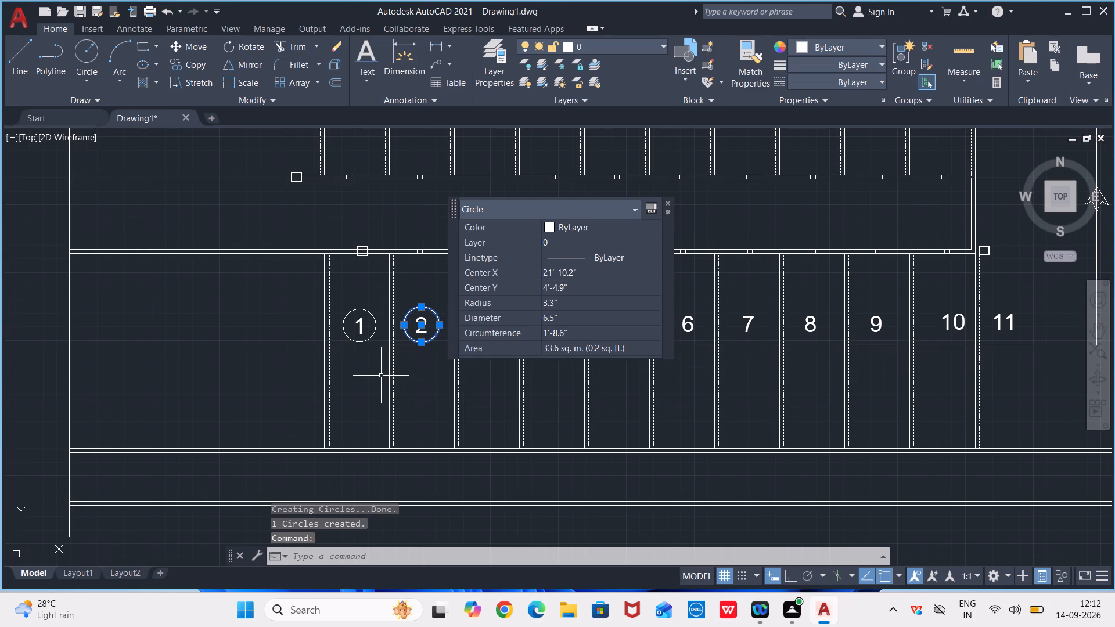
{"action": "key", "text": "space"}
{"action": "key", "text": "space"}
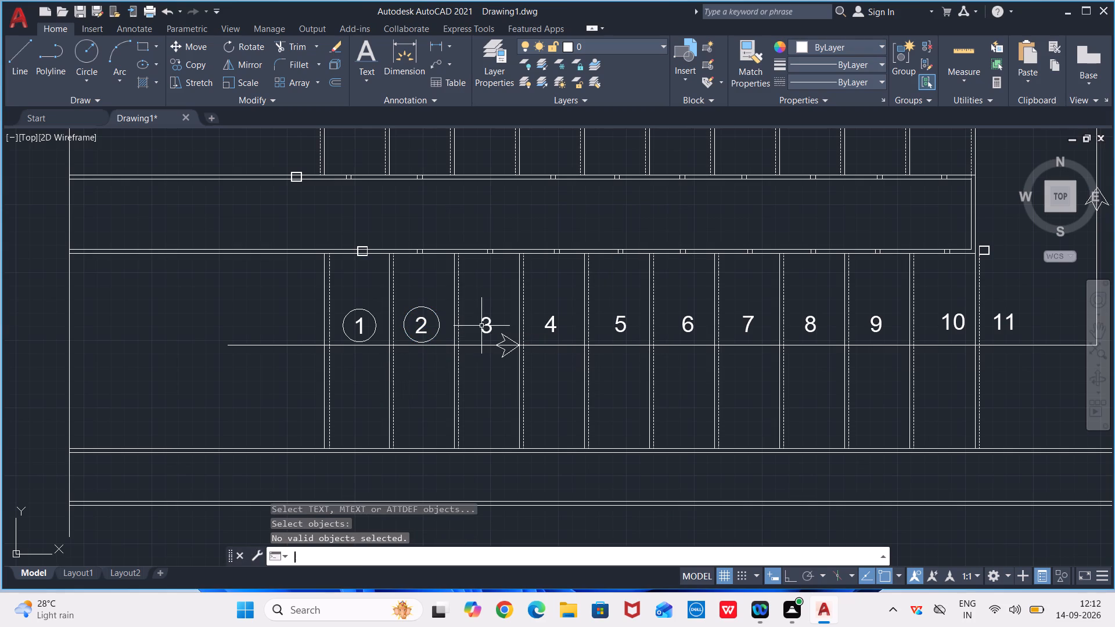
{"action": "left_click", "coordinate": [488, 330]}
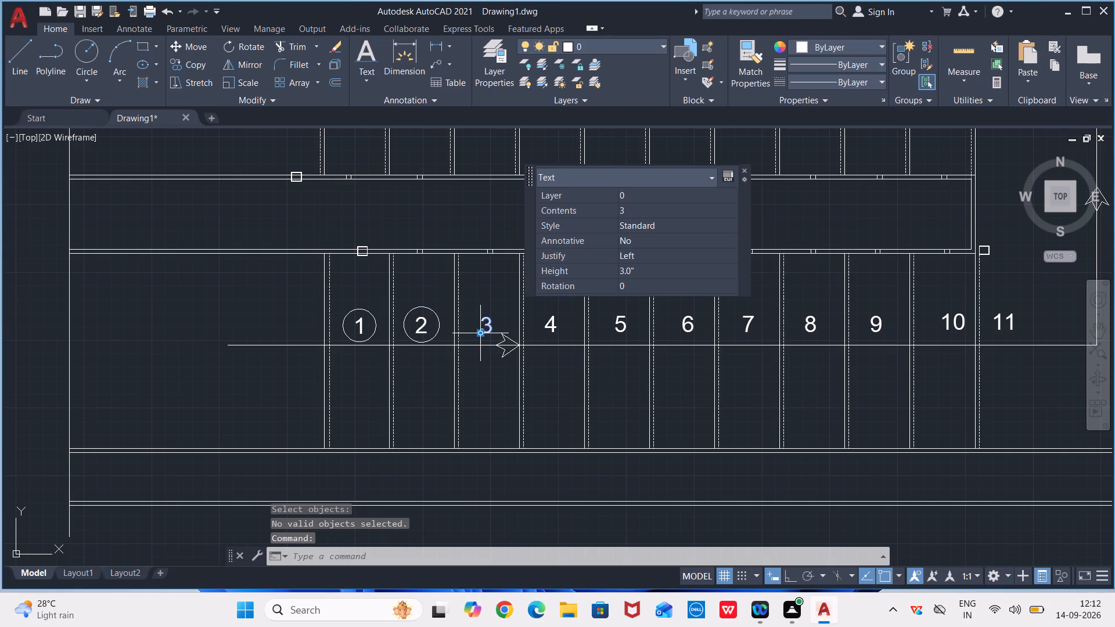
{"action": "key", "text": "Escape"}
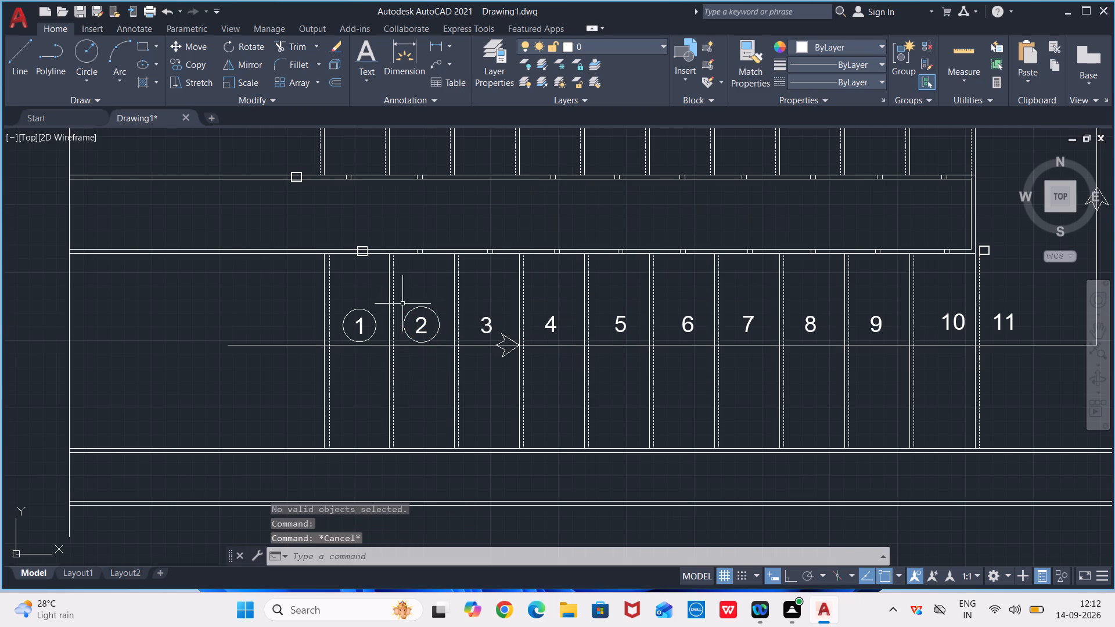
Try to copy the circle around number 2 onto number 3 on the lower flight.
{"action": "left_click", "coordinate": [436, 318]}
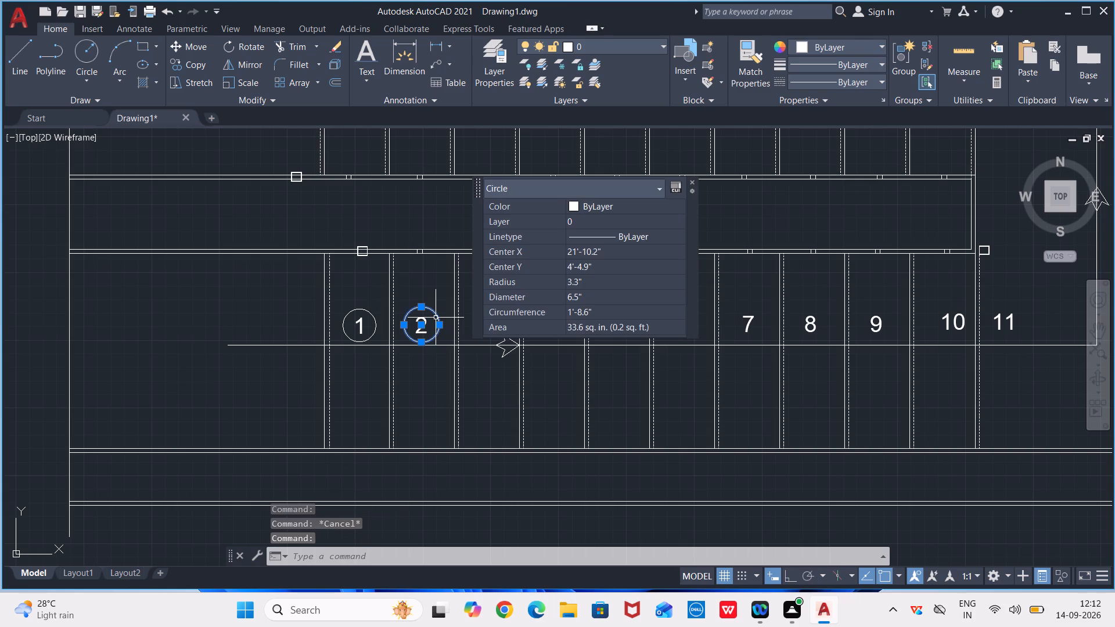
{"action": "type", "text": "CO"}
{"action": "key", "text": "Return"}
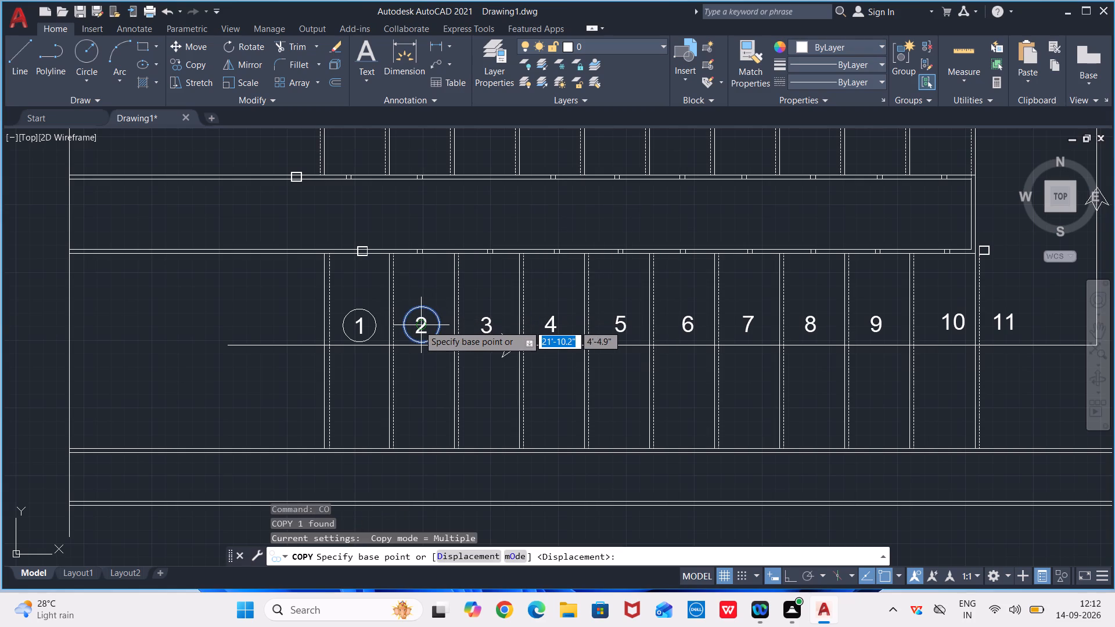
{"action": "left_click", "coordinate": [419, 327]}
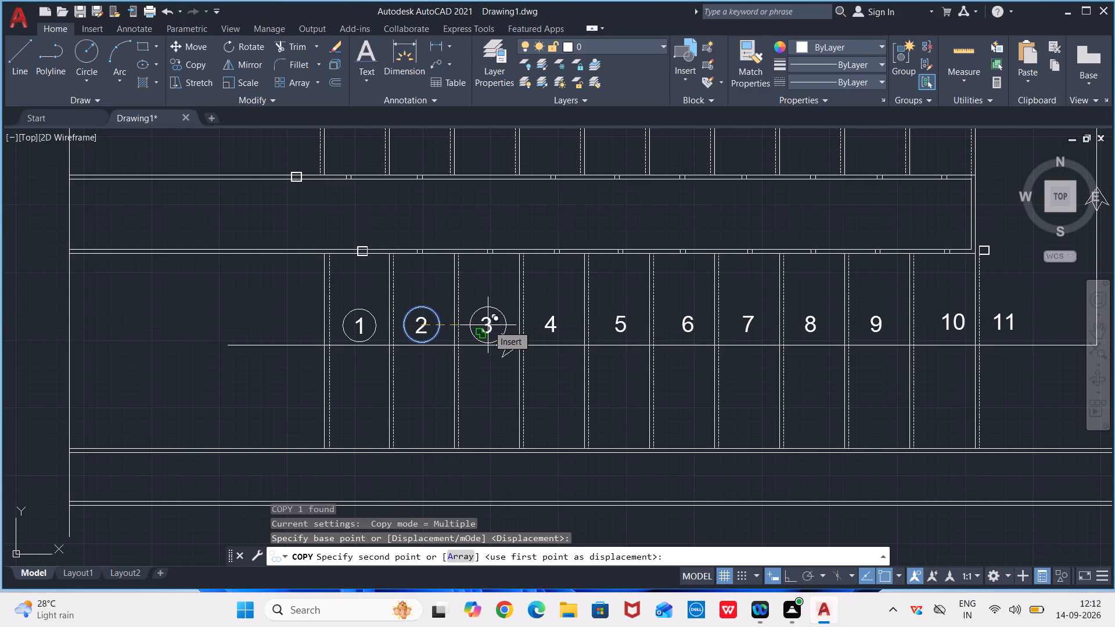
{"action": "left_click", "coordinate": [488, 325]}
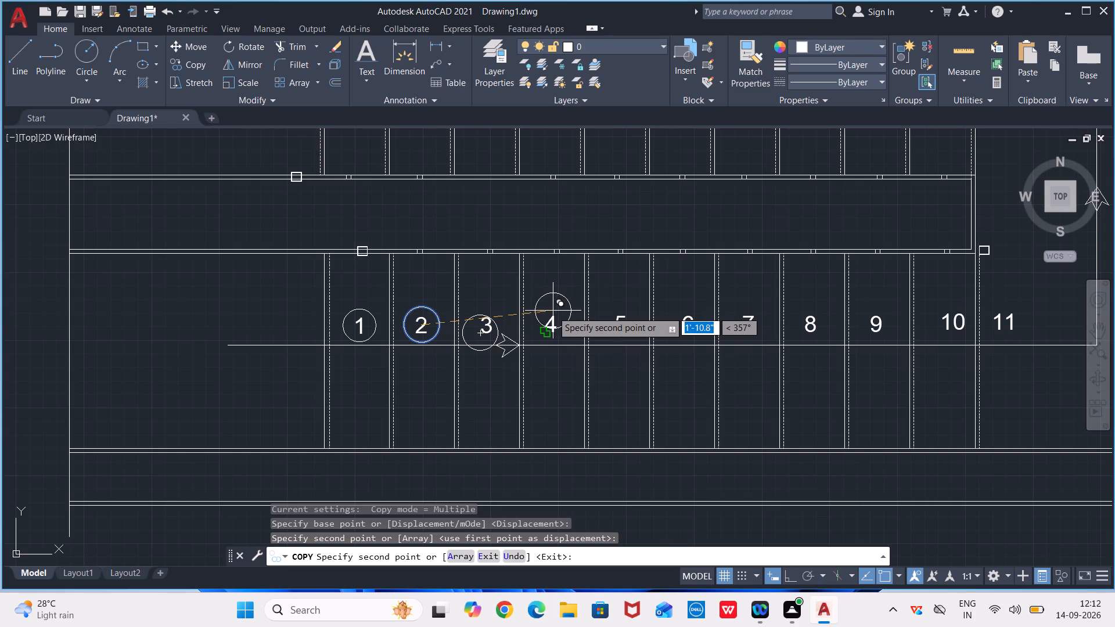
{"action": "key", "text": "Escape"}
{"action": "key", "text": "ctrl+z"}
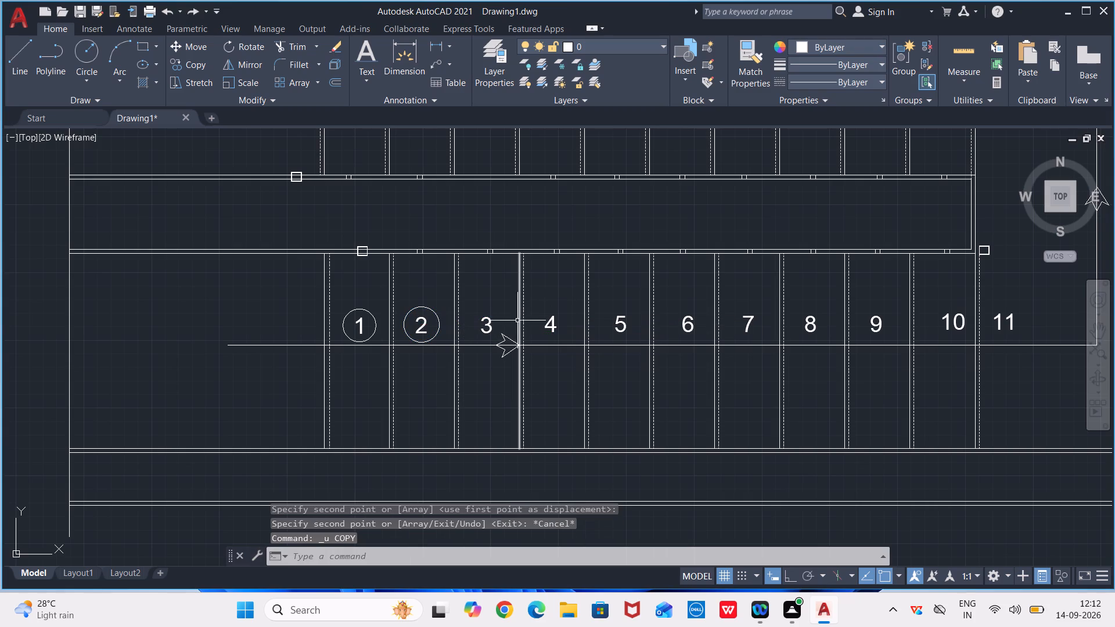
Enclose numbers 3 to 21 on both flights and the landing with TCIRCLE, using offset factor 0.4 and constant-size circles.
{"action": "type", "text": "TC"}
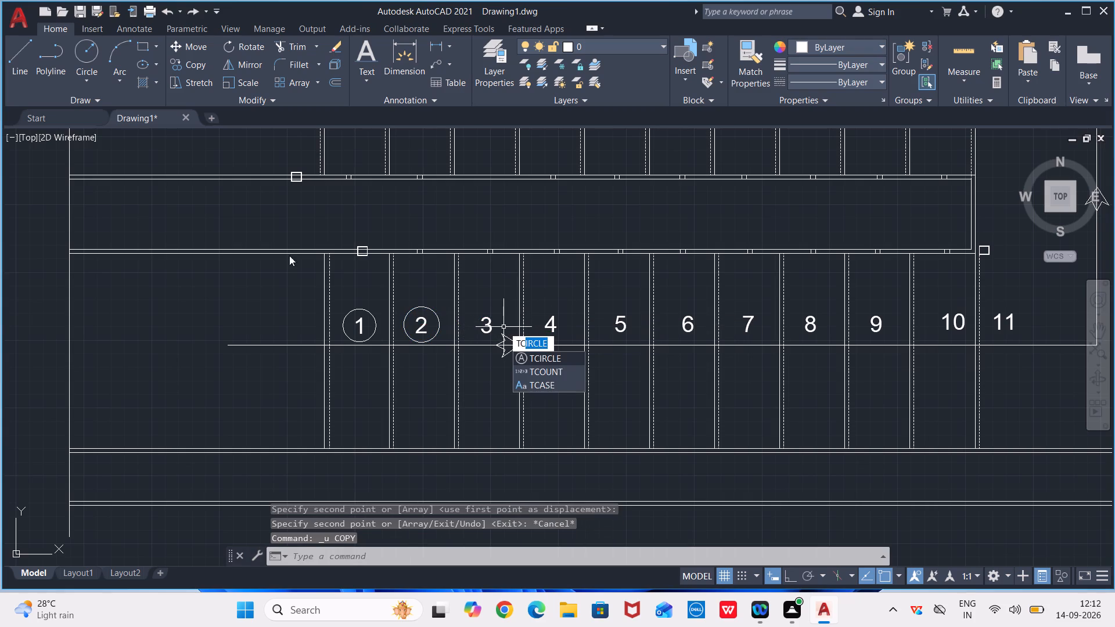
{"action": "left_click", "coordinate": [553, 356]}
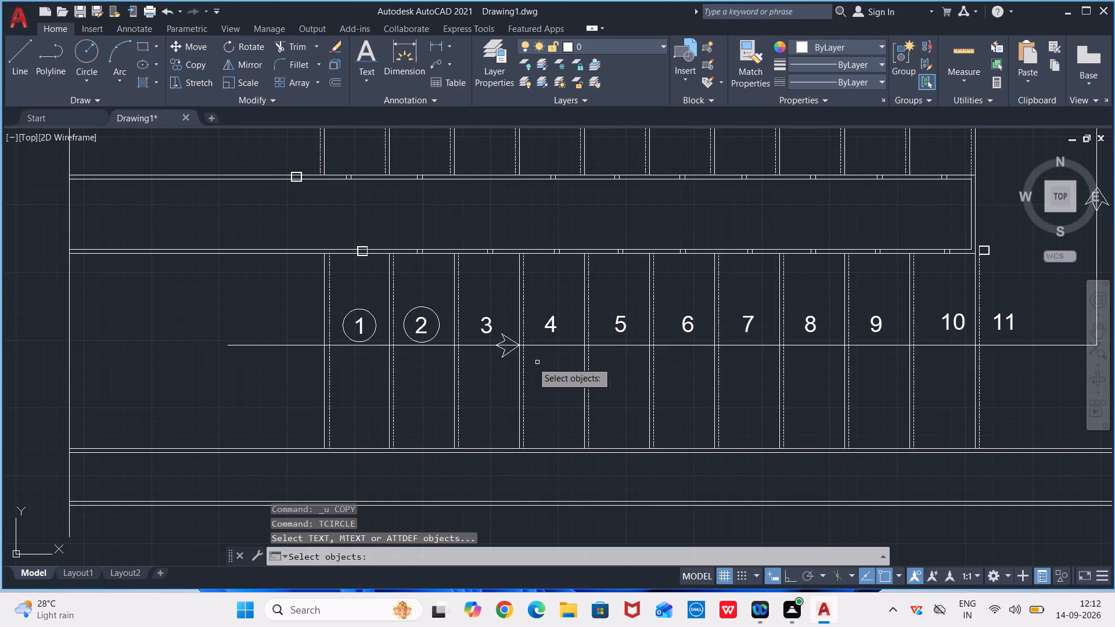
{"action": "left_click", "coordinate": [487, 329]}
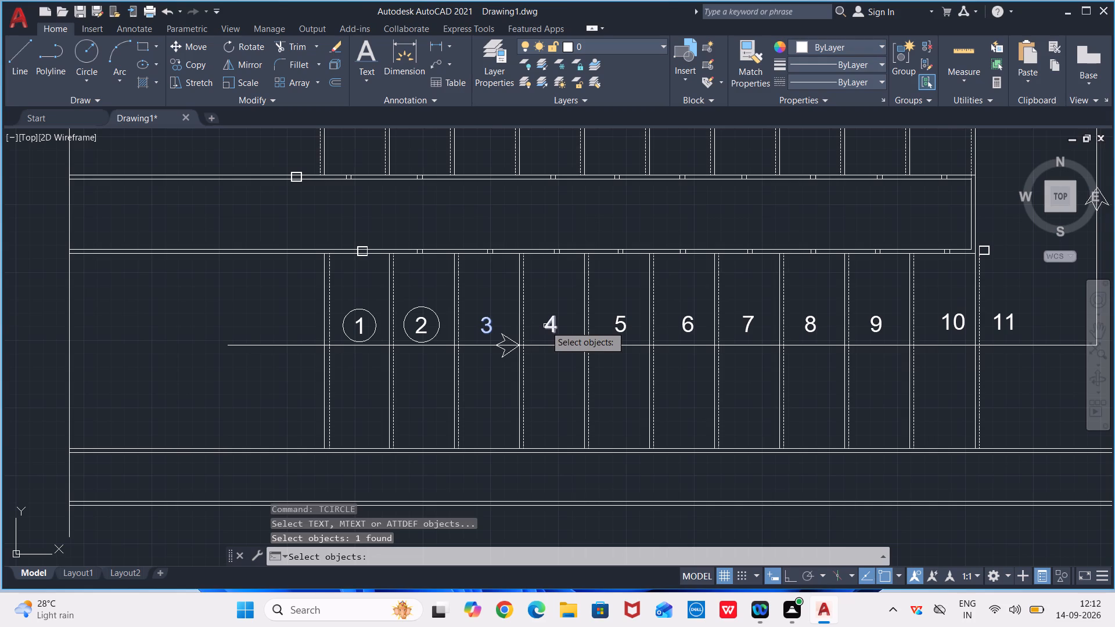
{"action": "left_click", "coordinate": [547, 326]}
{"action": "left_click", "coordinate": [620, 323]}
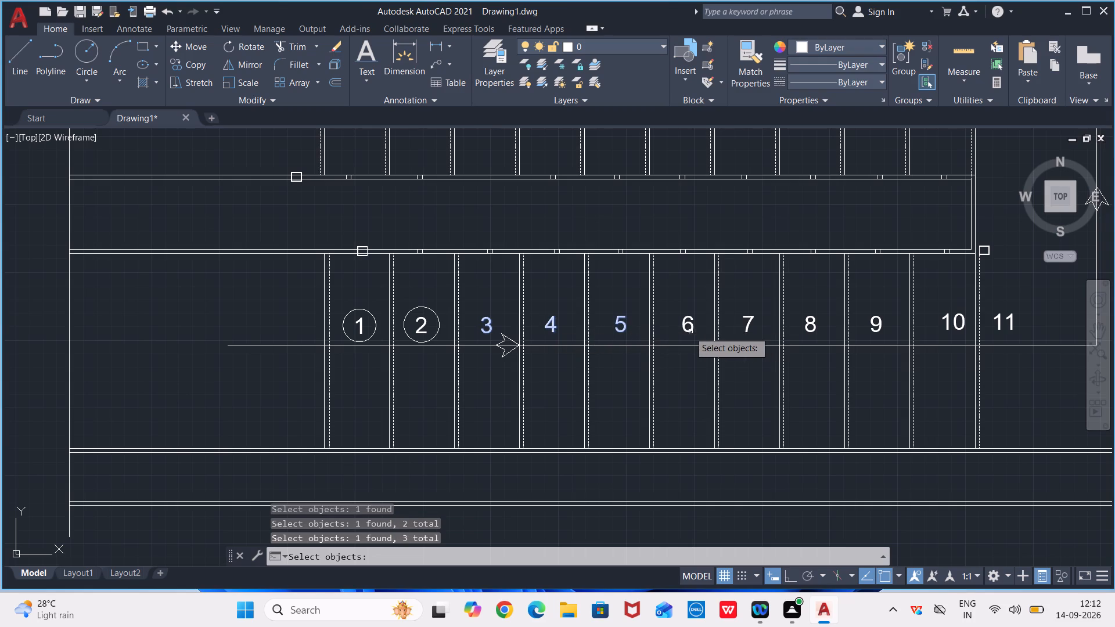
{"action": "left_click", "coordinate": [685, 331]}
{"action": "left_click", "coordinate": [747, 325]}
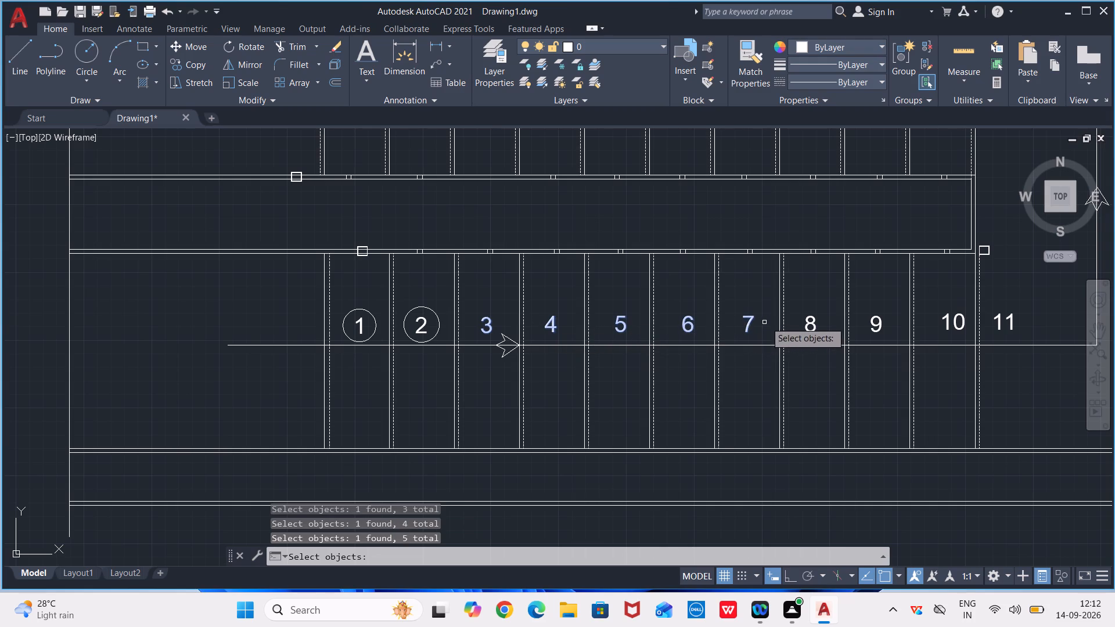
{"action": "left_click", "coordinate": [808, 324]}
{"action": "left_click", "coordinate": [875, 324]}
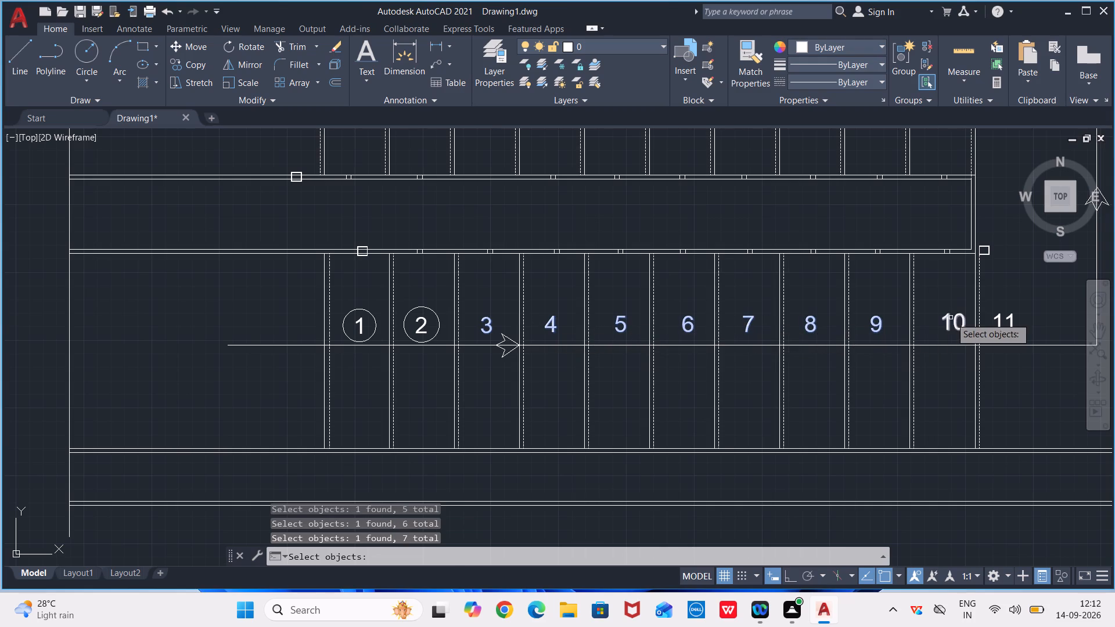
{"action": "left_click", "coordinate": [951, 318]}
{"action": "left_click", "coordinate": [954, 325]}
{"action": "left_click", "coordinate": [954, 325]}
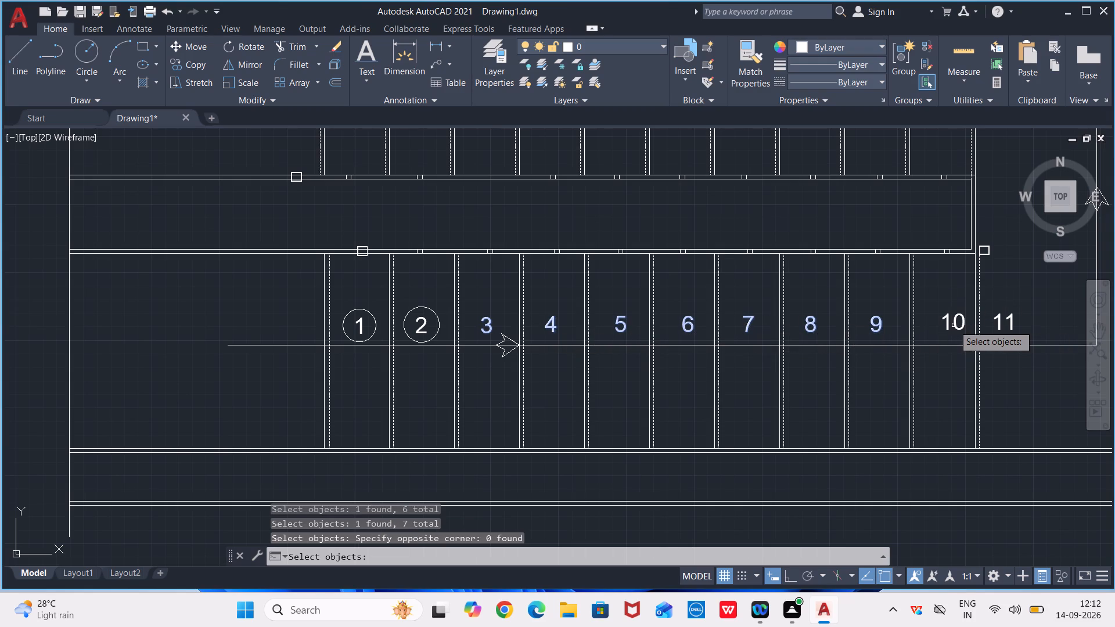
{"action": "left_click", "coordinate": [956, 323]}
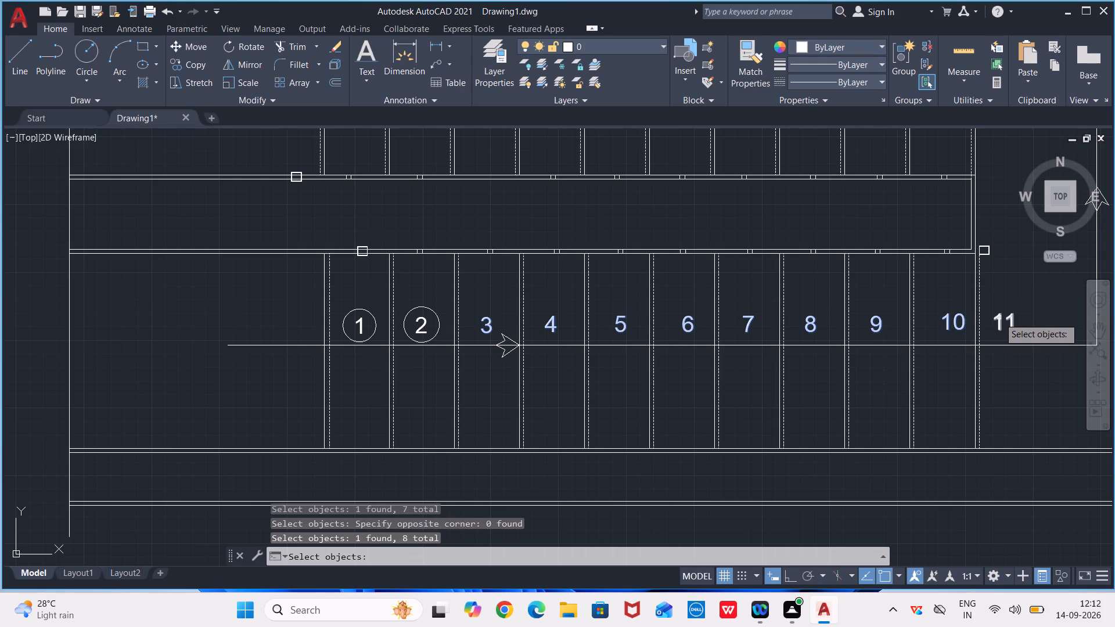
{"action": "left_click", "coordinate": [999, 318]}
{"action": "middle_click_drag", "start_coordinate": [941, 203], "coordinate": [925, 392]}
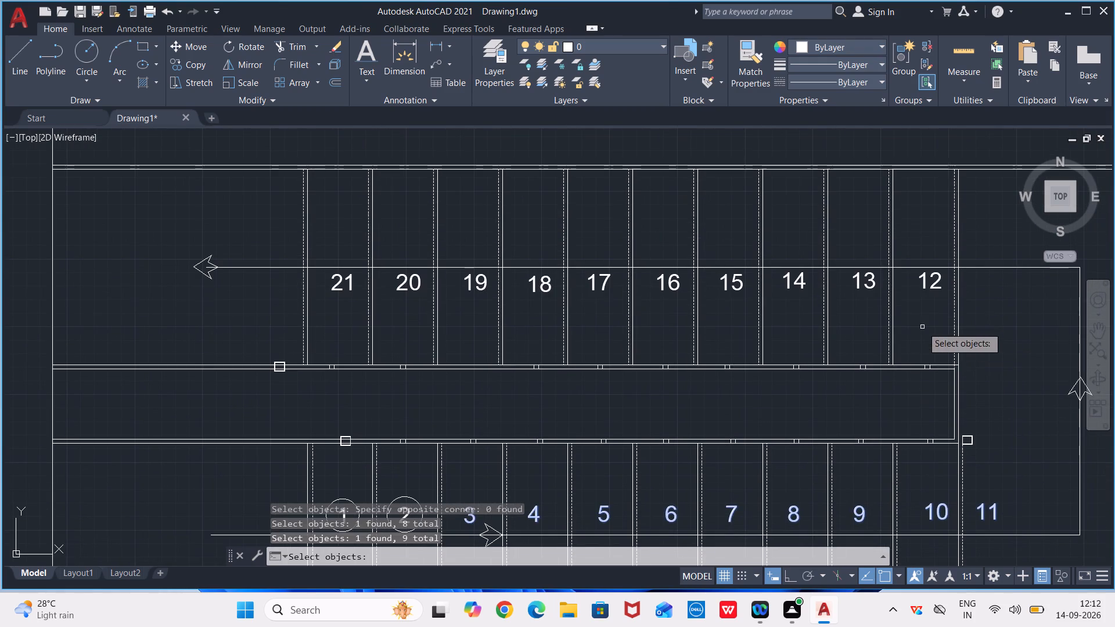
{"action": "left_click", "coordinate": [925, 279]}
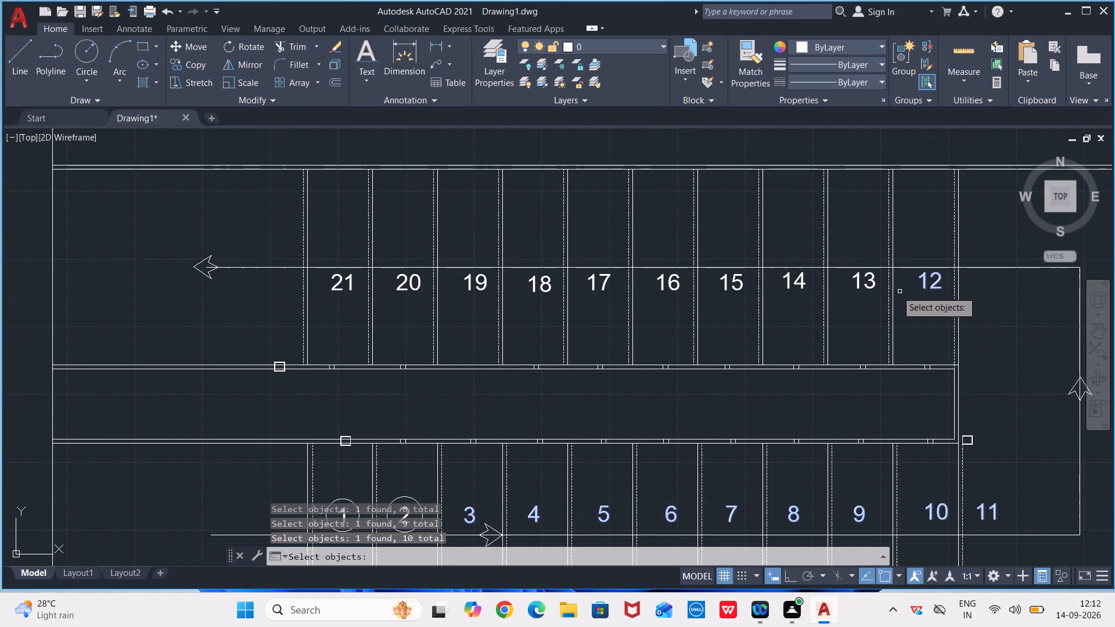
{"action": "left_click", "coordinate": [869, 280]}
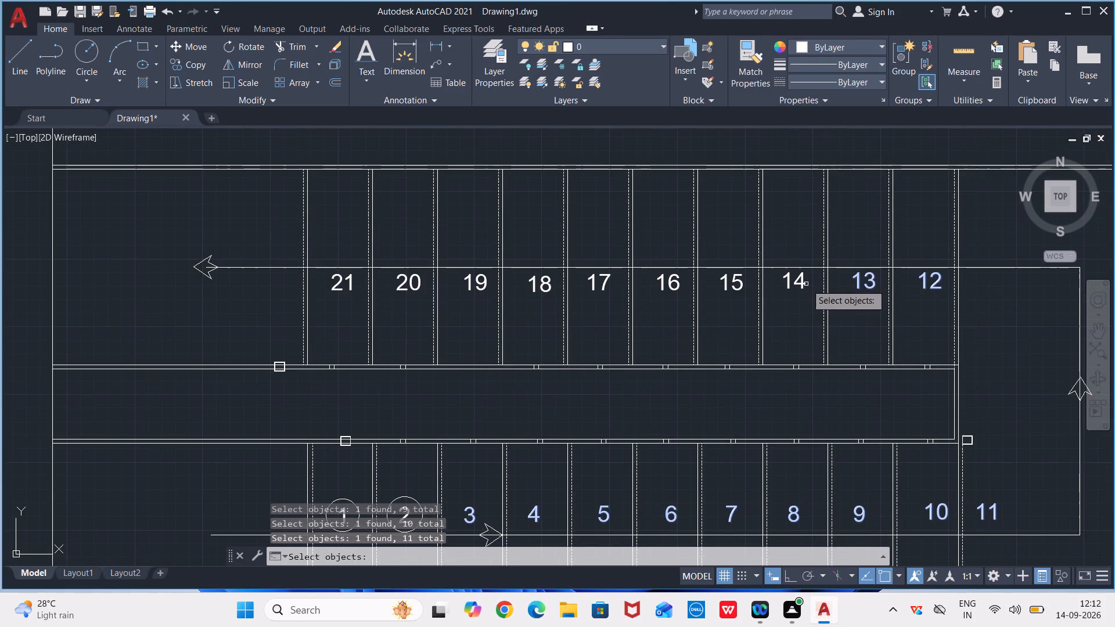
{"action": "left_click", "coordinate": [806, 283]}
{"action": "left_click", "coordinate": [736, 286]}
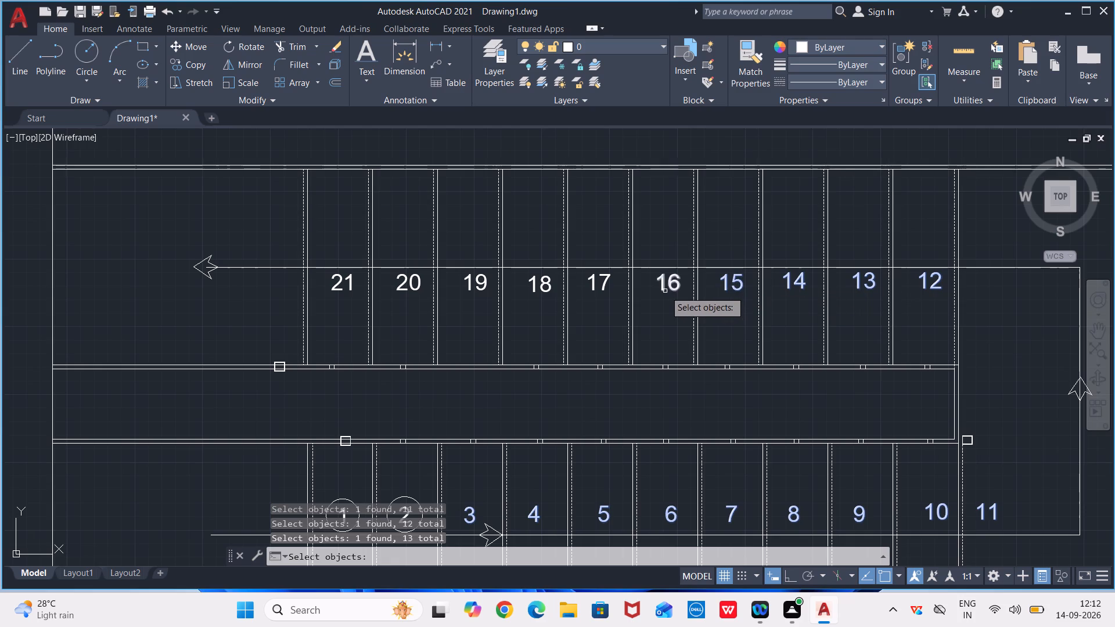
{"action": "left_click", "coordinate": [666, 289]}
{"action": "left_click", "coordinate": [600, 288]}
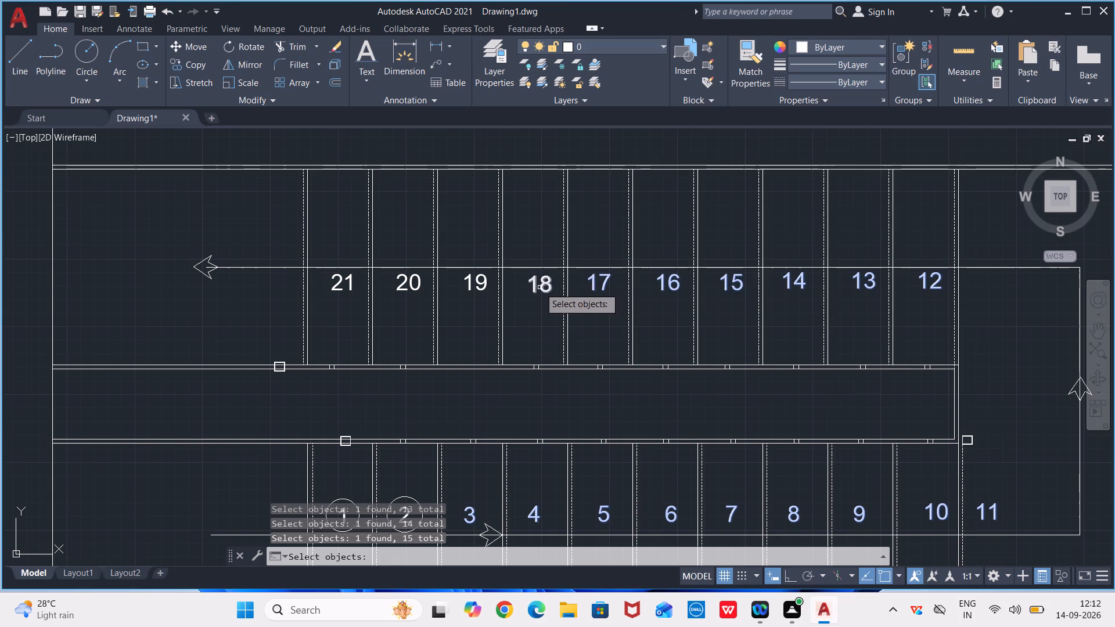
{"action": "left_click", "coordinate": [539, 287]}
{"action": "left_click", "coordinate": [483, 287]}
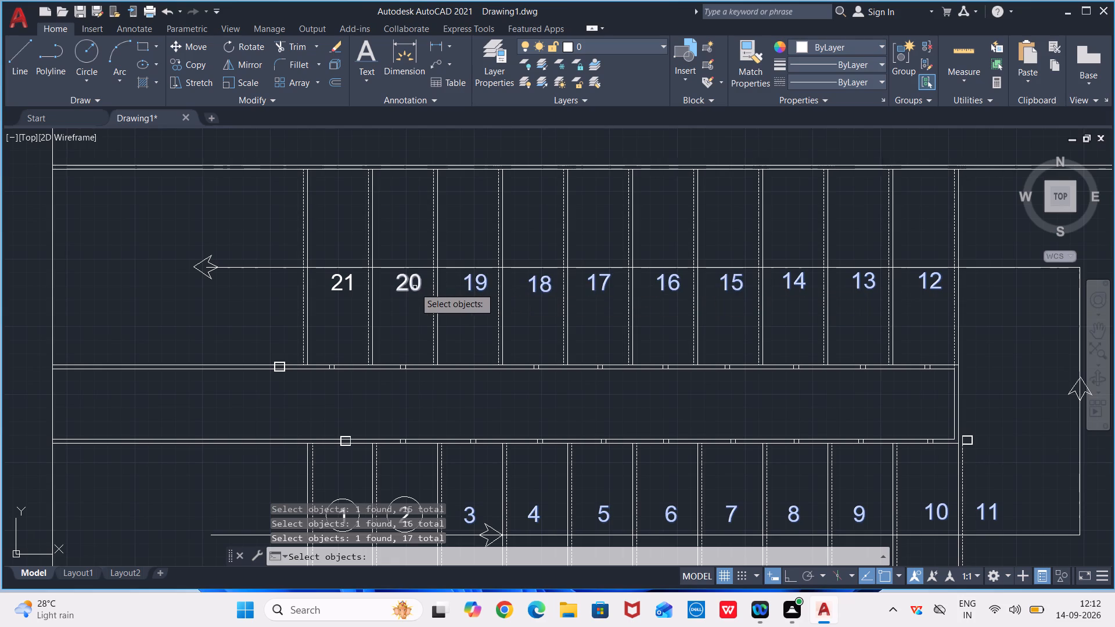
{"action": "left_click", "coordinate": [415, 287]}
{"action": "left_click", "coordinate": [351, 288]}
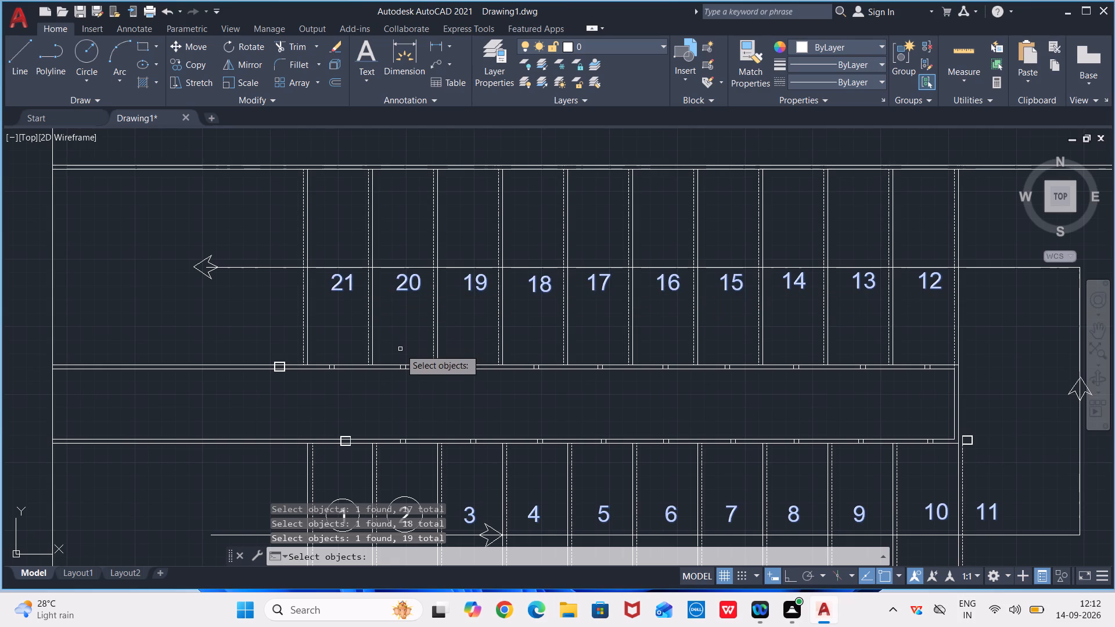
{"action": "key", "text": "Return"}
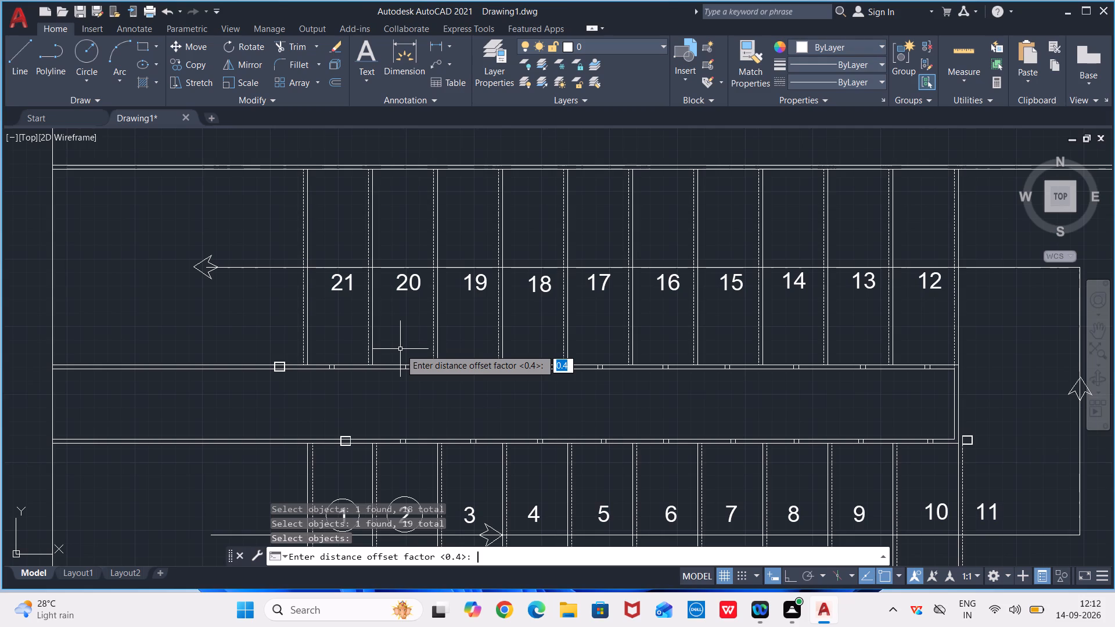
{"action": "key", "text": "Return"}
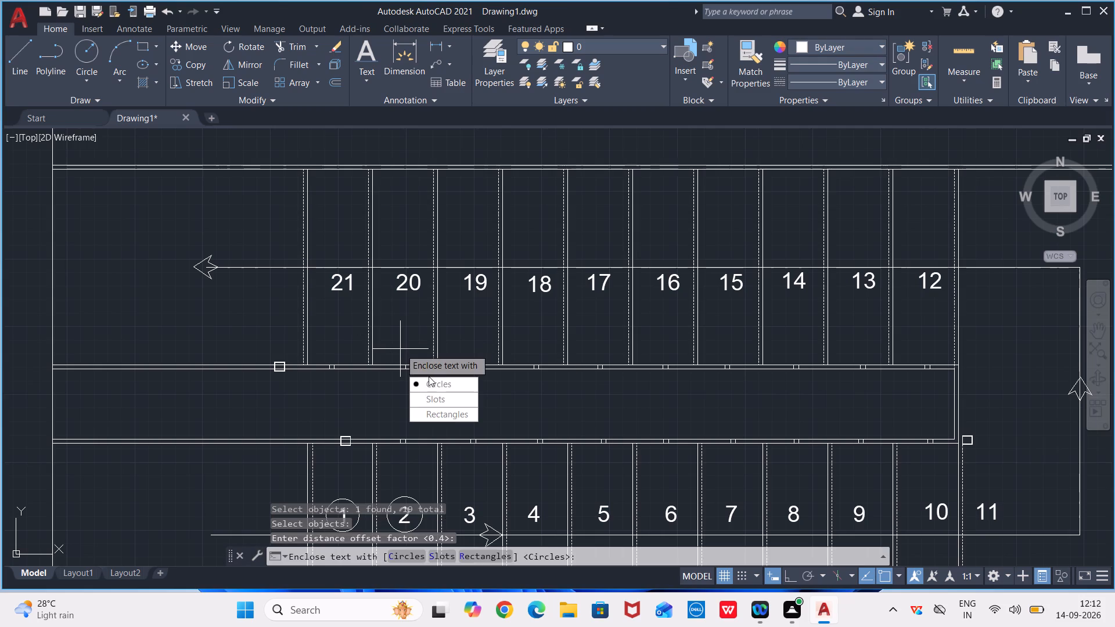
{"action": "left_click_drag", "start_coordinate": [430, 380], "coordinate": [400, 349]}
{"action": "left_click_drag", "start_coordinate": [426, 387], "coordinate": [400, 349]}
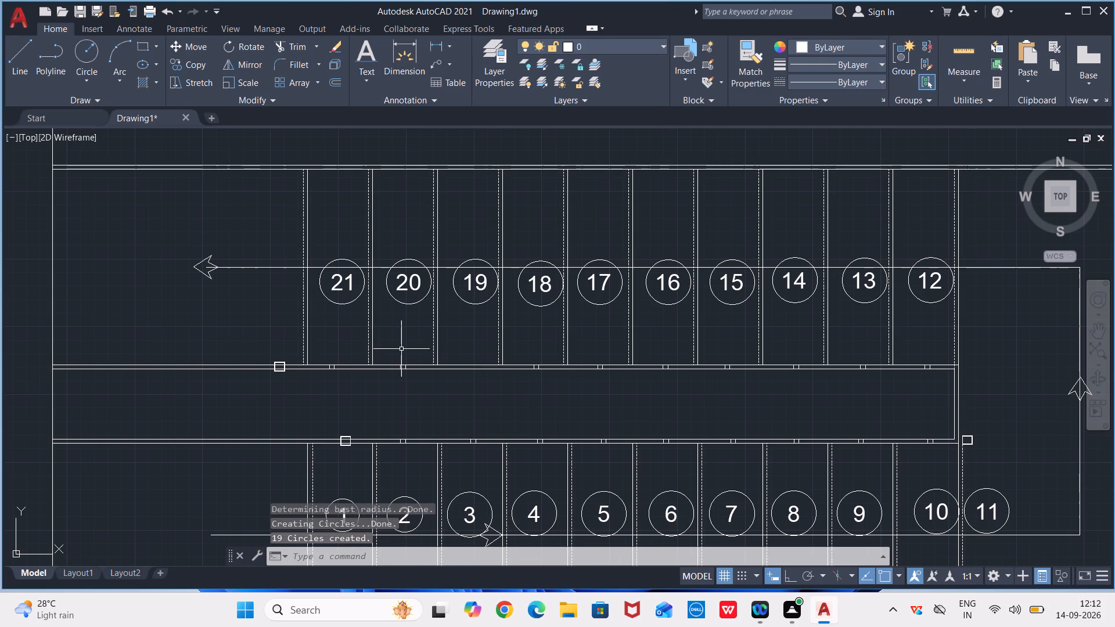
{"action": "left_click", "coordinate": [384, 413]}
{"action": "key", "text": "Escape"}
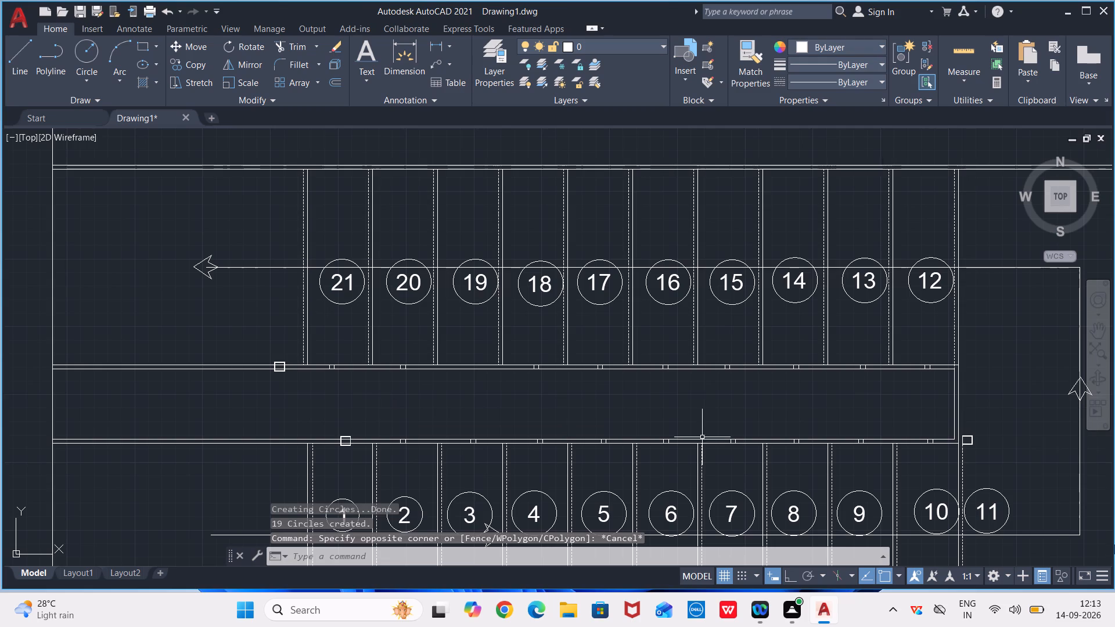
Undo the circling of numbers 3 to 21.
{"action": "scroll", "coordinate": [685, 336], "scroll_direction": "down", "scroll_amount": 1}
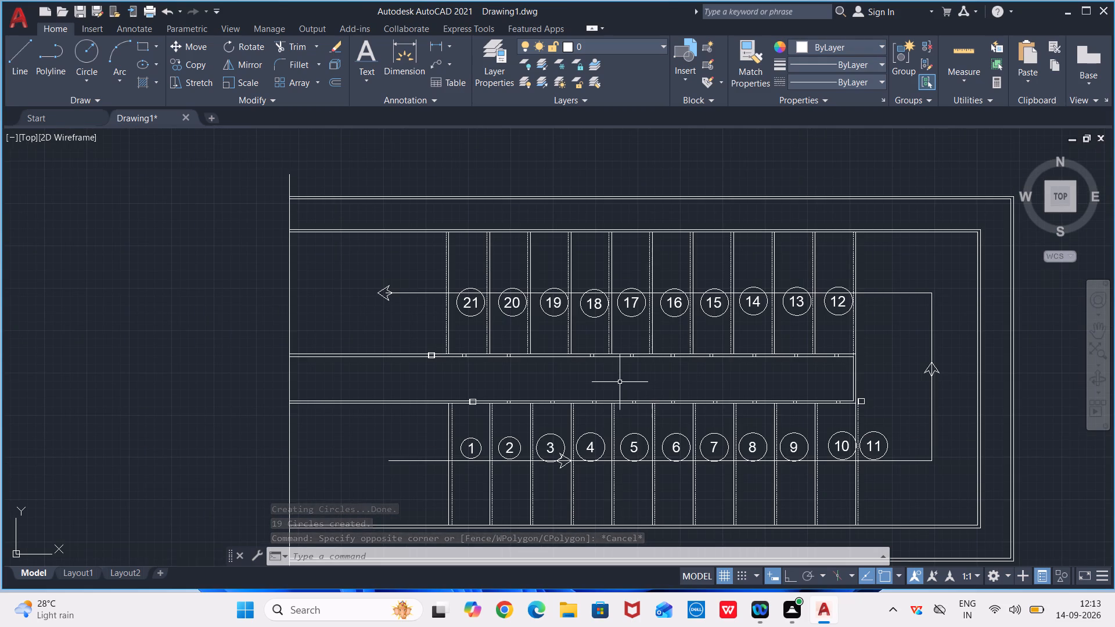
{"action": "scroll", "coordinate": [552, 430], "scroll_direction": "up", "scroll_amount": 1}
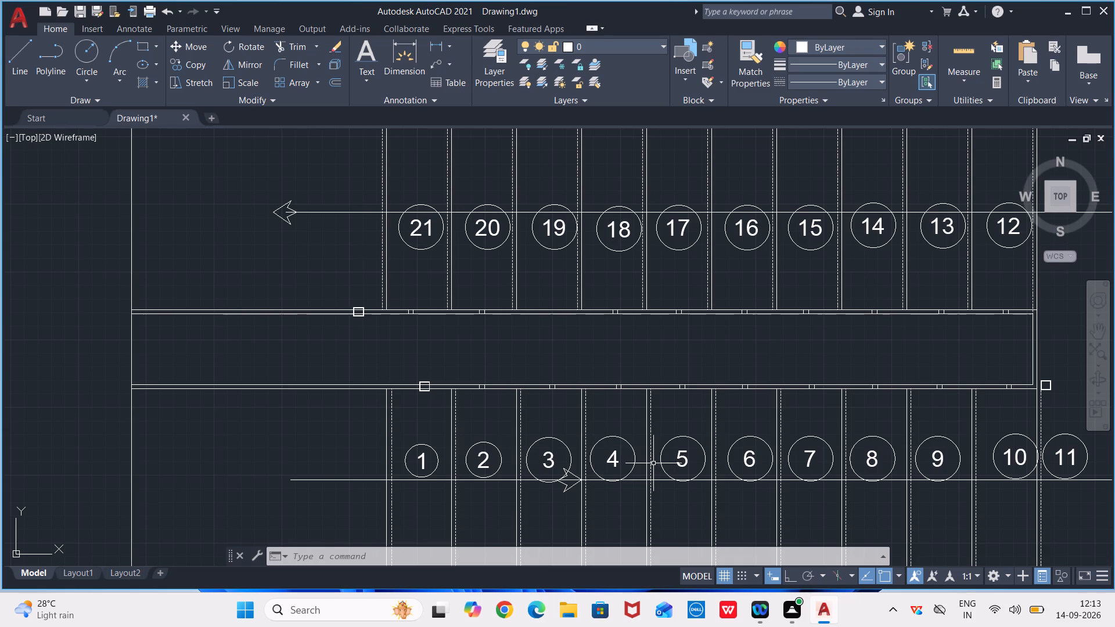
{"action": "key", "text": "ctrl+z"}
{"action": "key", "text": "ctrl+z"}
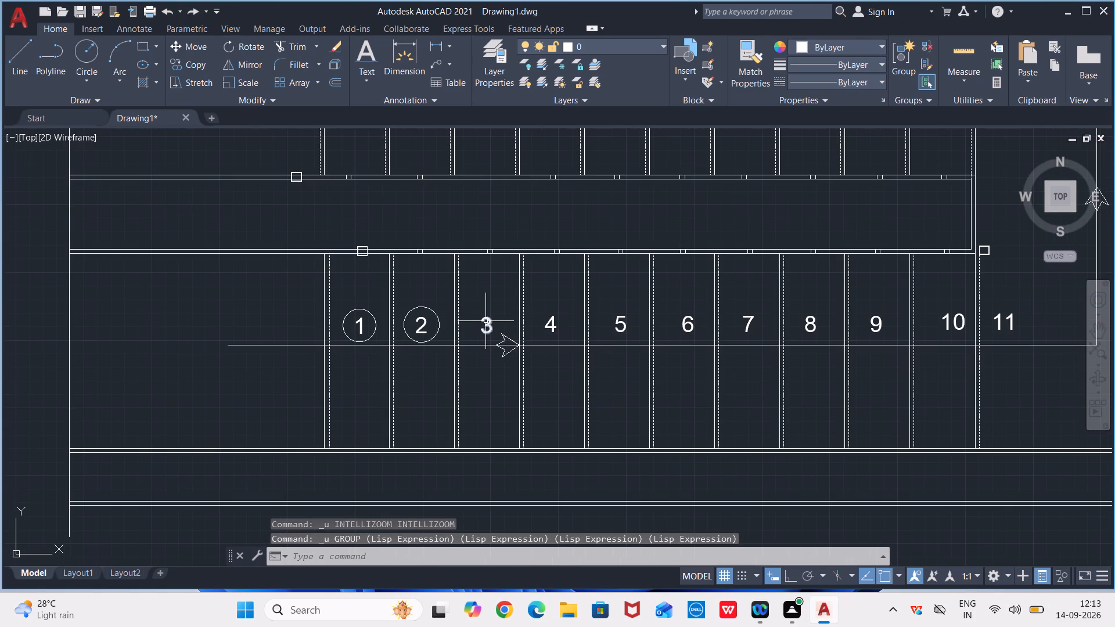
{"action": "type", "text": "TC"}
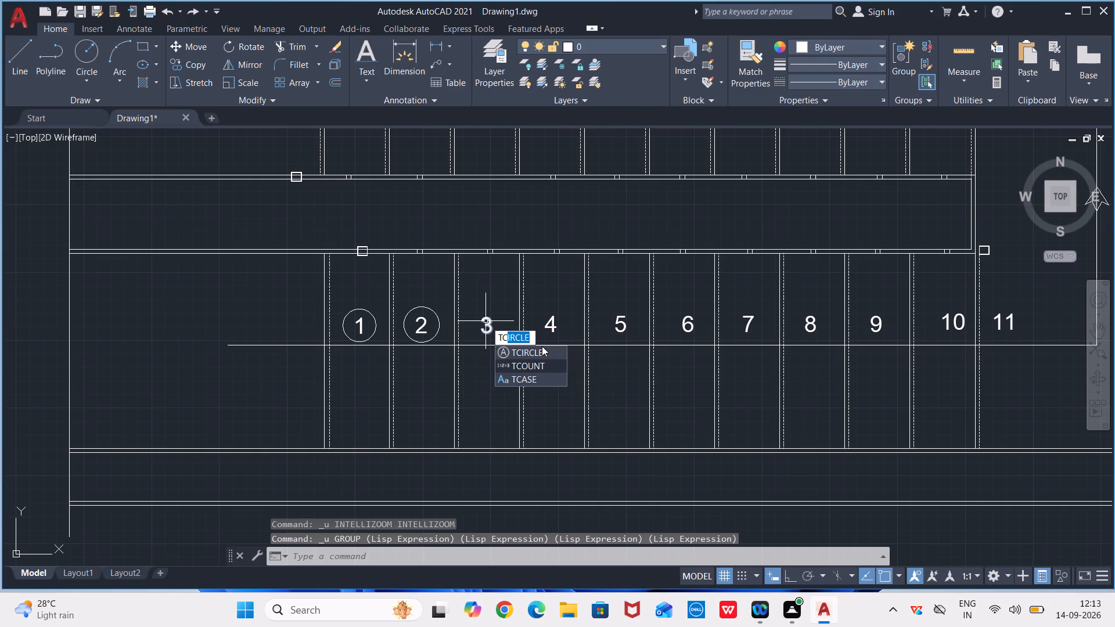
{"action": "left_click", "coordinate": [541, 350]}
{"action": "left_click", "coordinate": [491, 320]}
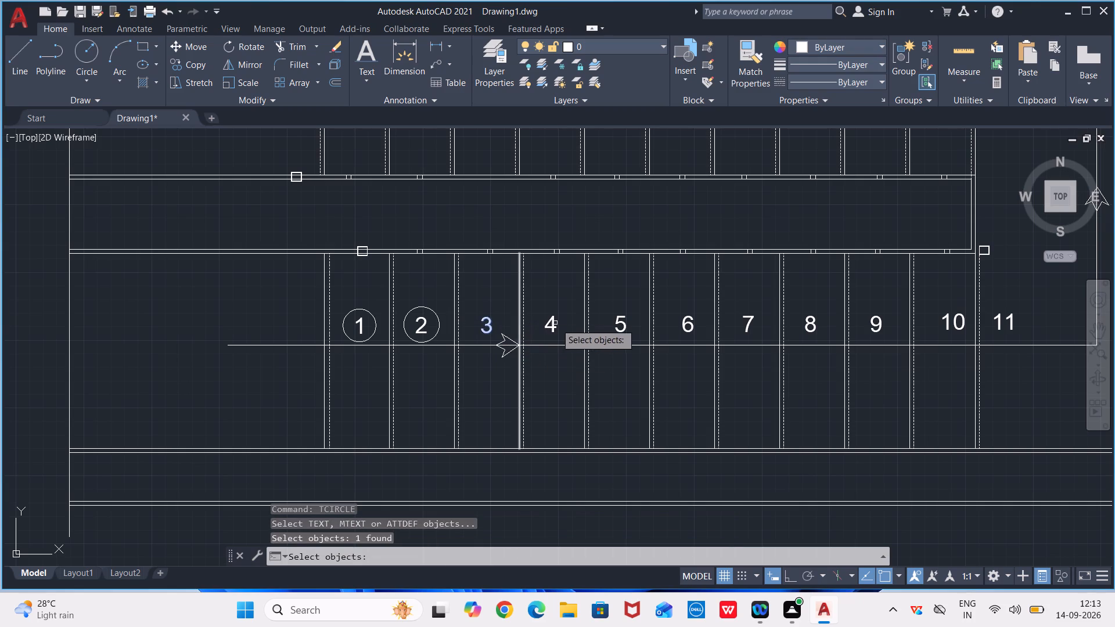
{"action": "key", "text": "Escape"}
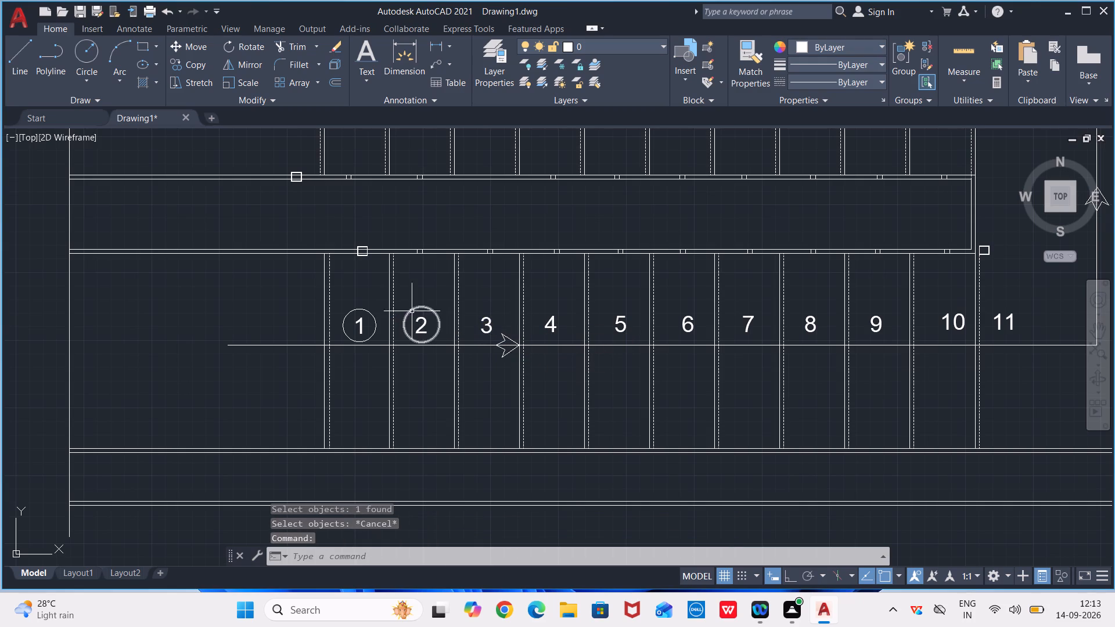
Delete the circles around numbers 2 and 1 on the lower flight.
{"action": "left_click", "coordinate": [427, 308]}
{"action": "key", "text": "Delete"}
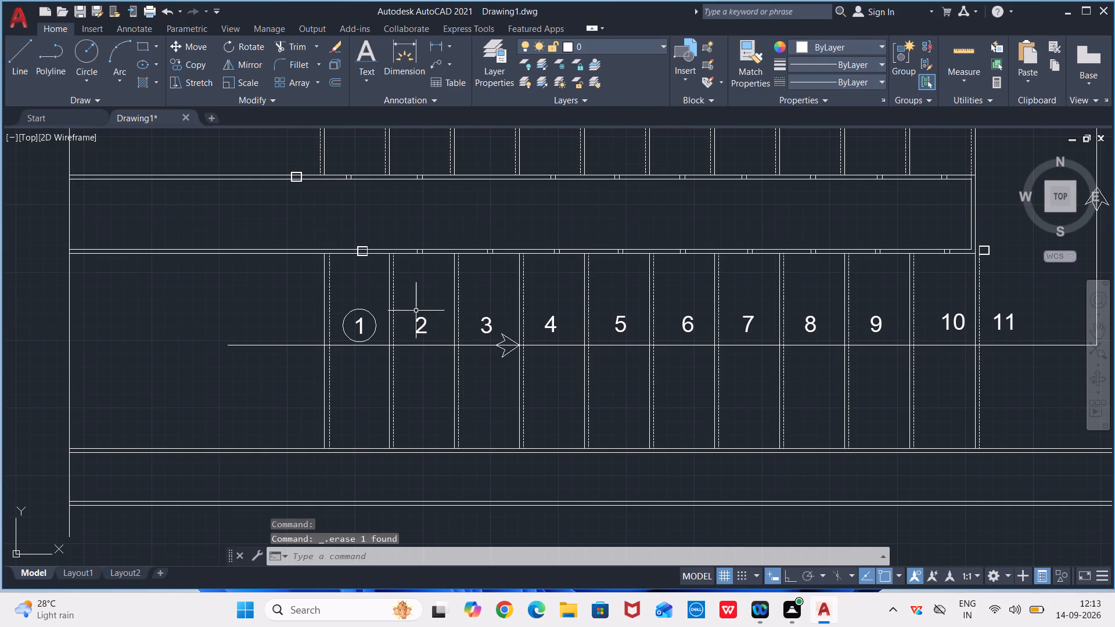
{"action": "left_click", "coordinate": [371, 312]}
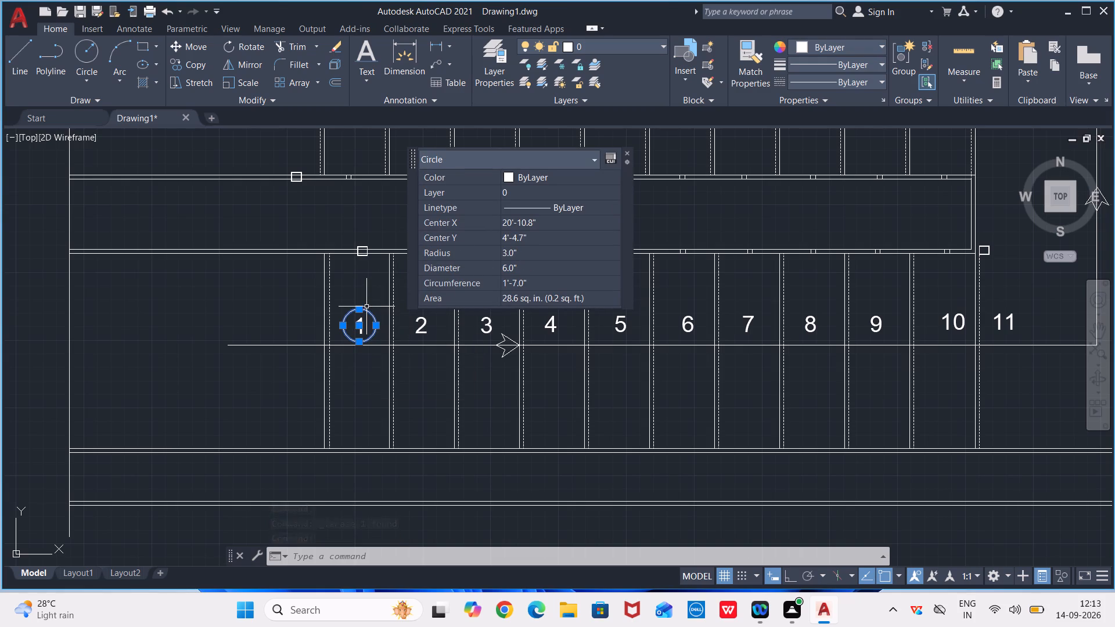
{"action": "key", "text": "Delete"}
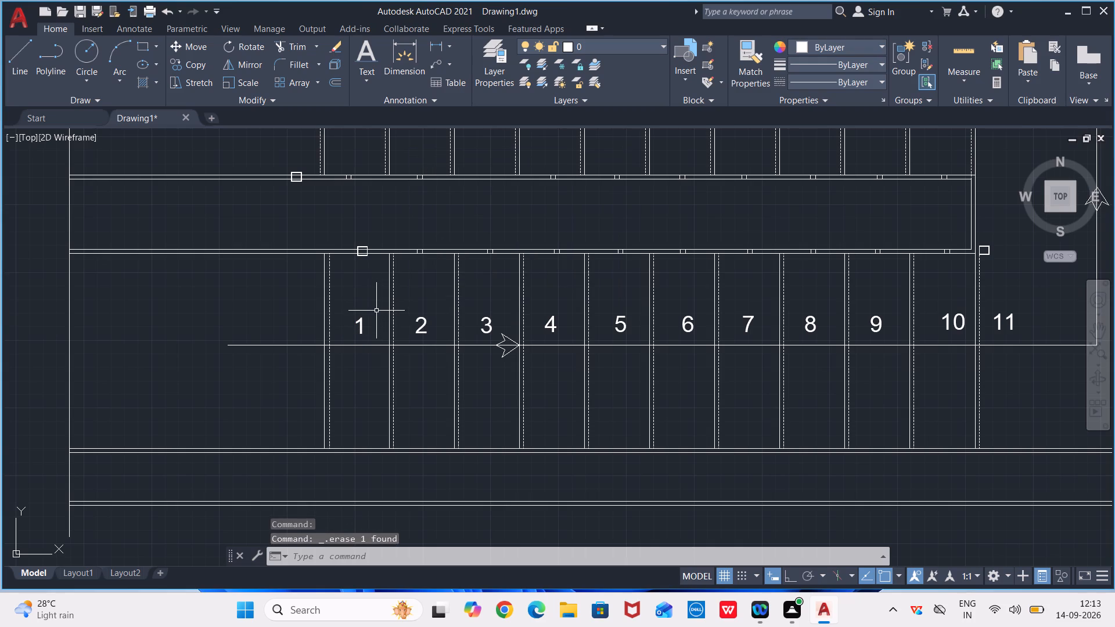
Enclose numbers 1 to 21 on both flights and the landing with TCIRCLE, using offset factor 0.3 and constant-size circles.
{"action": "key", "text": "t"}
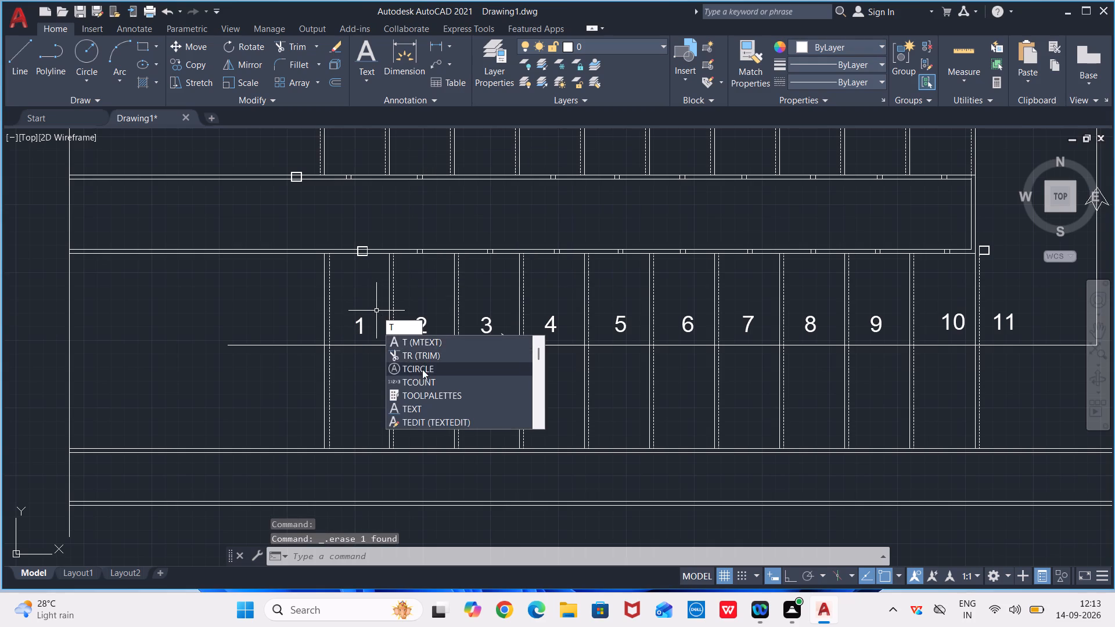
{"action": "left_click", "coordinate": [422, 370]}
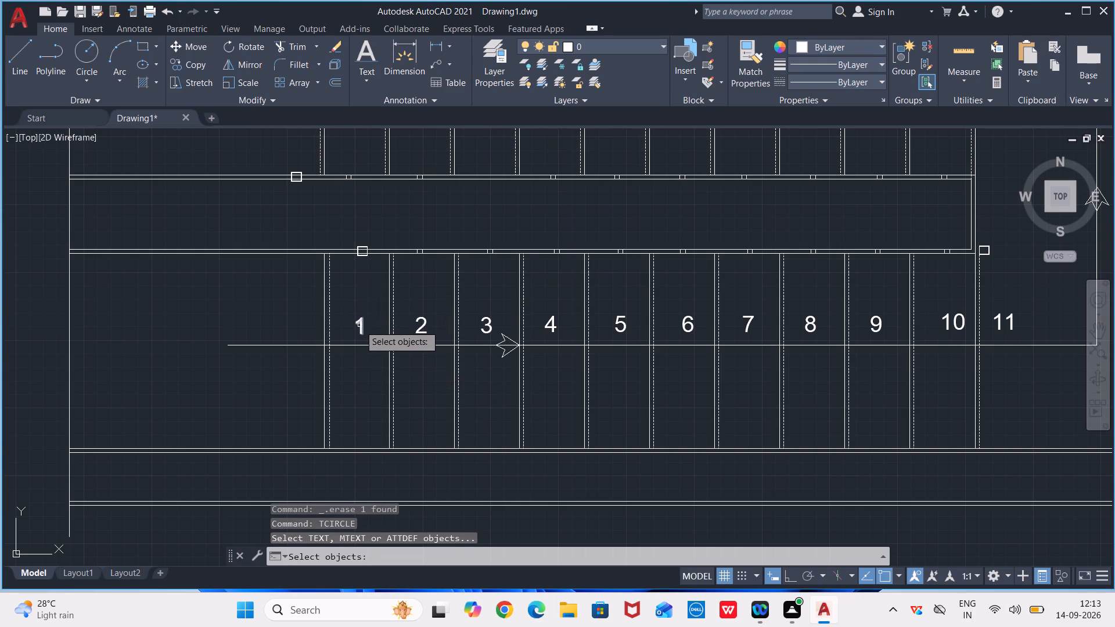
{"action": "left_click", "coordinate": [359, 325]}
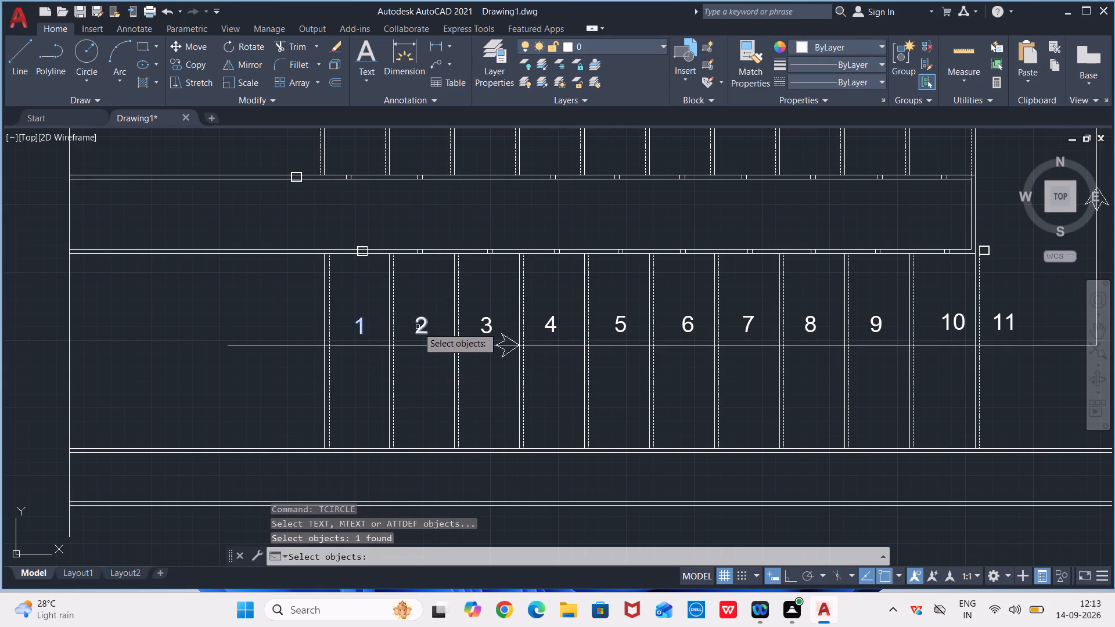
{"action": "left_click", "coordinate": [418, 327]}
{"action": "left_click_drag", "start_coordinate": [484, 322], "coordinate": [490, 323]}
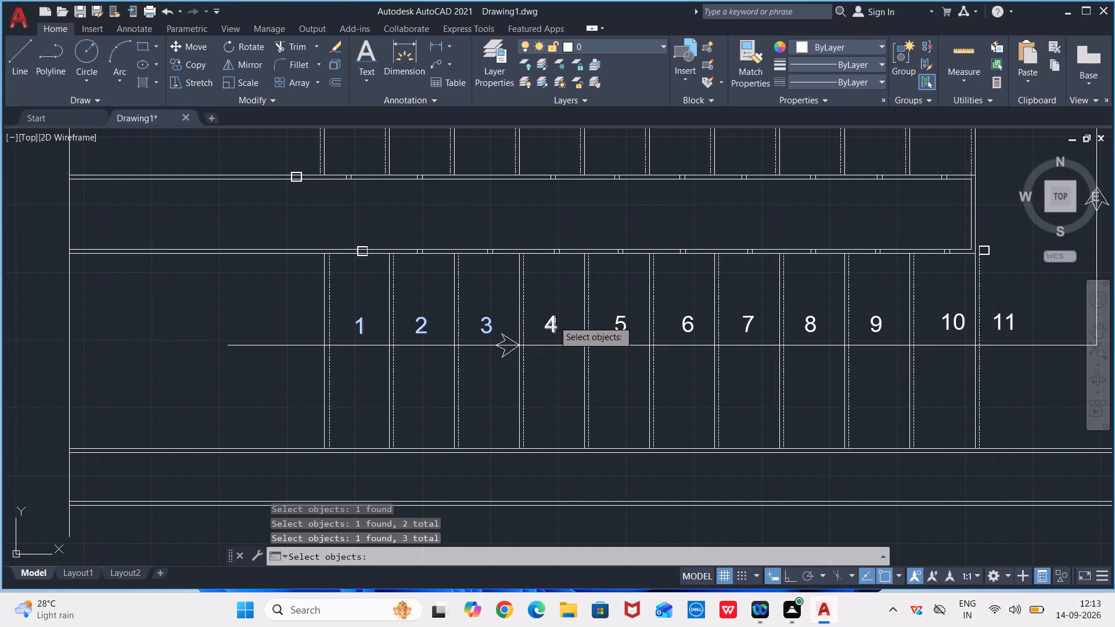
{"action": "left_click", "coordinate": [553, 321]}
{"action": "left_click", "coordinate": [621, 325]}
{"action": "left_click", "coordinate": [688, 327]}
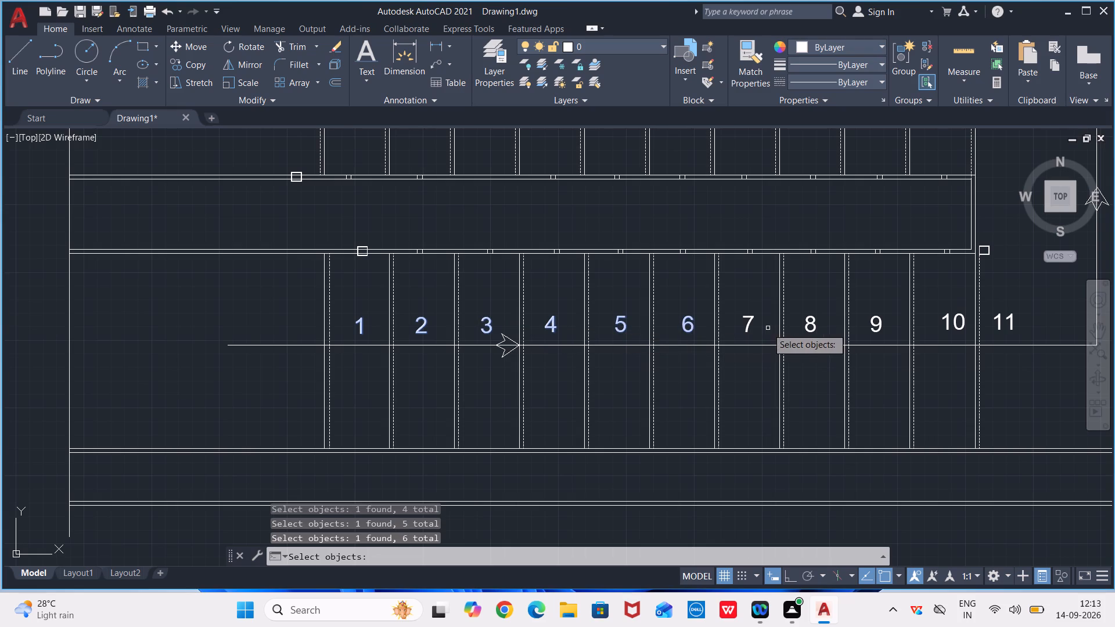
{"action": "left_click", "coordinate": [748, 327]}
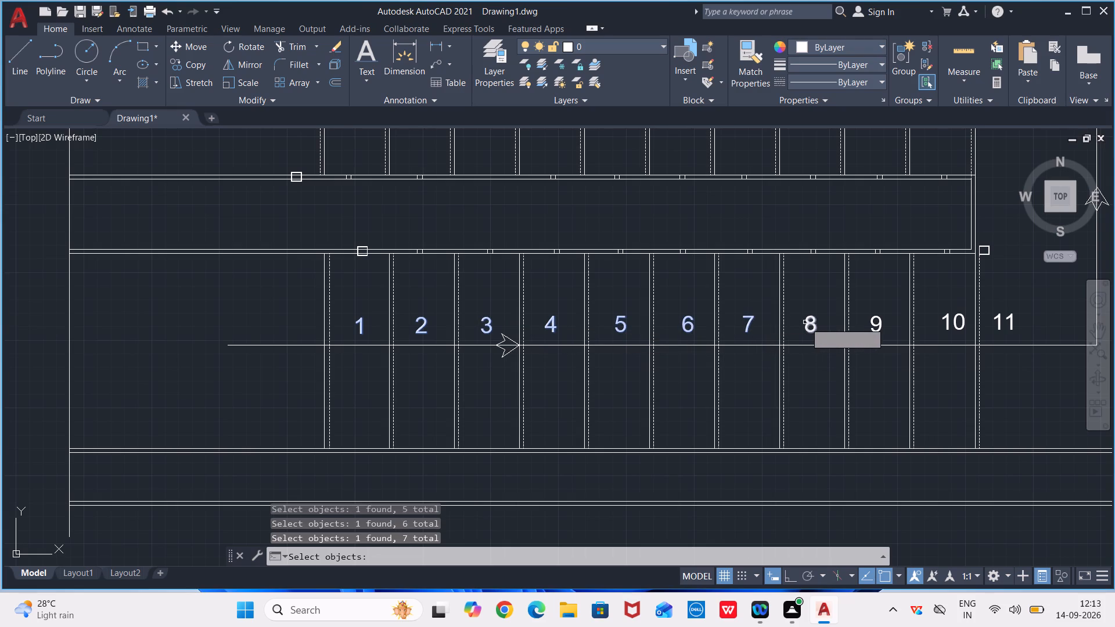
{"action": "left_click", "coordinate": [809, 322]}
{"action": "left_click", "coordinate": [876, 323]}
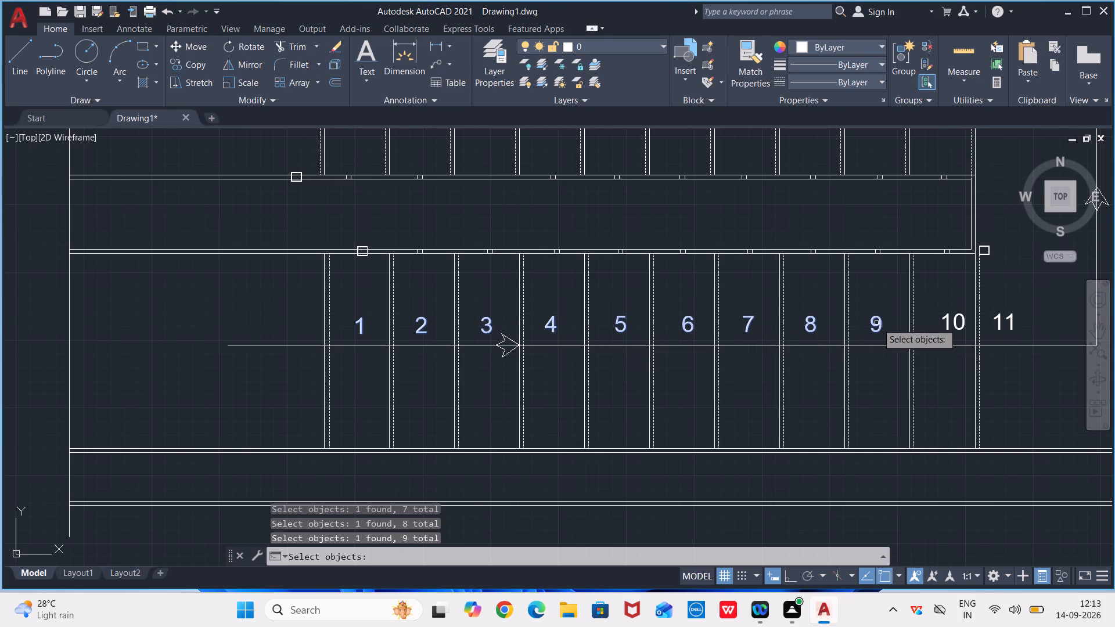
{"action": "left_click", "coordinate": [950, 326]}
{"action": "left_click", "coordinate": [1013, 323]}
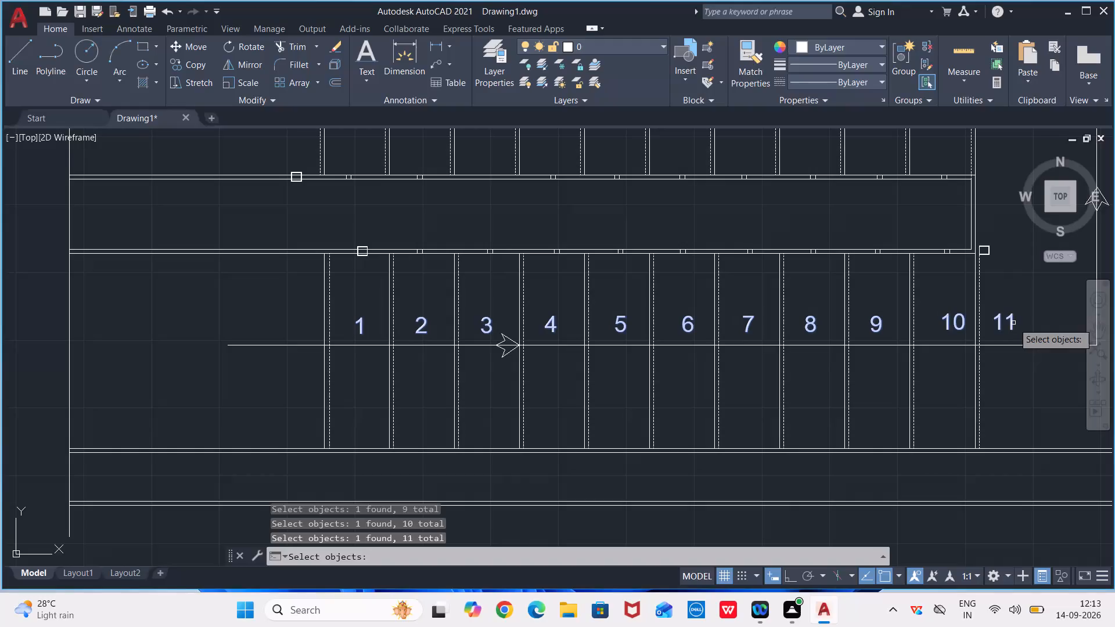
{"action": "middle_click_drag", "start_coordinate": [970, 268], "coordinate": [948, 435]}
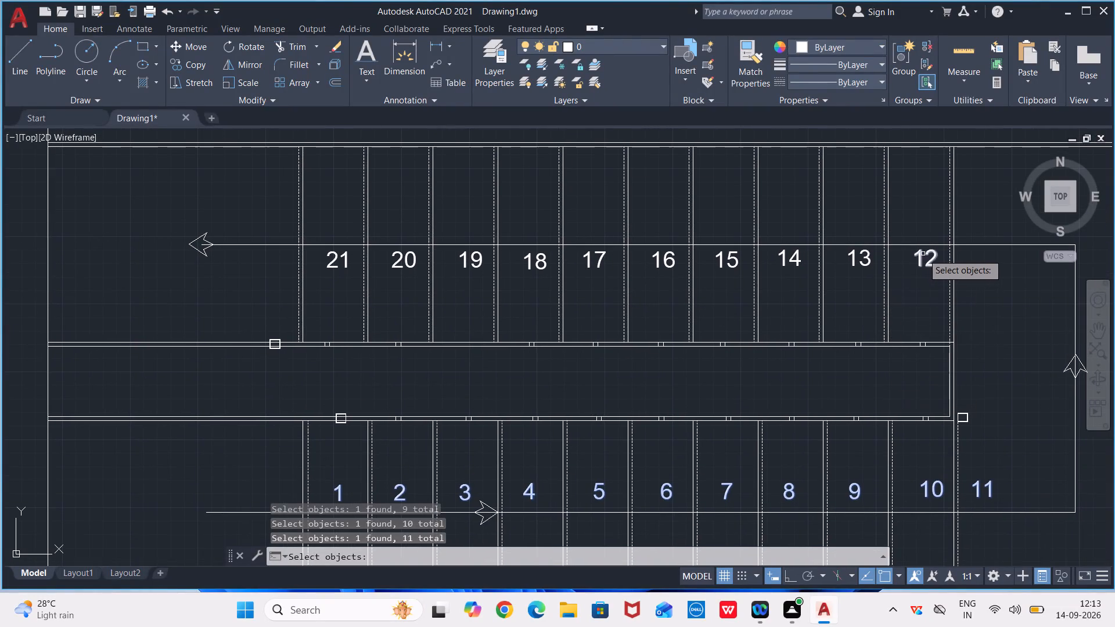
{"action": "left_click", "coordinate": [923, 254]}
{"action": "left_click", "coordinate": [870, 259]}
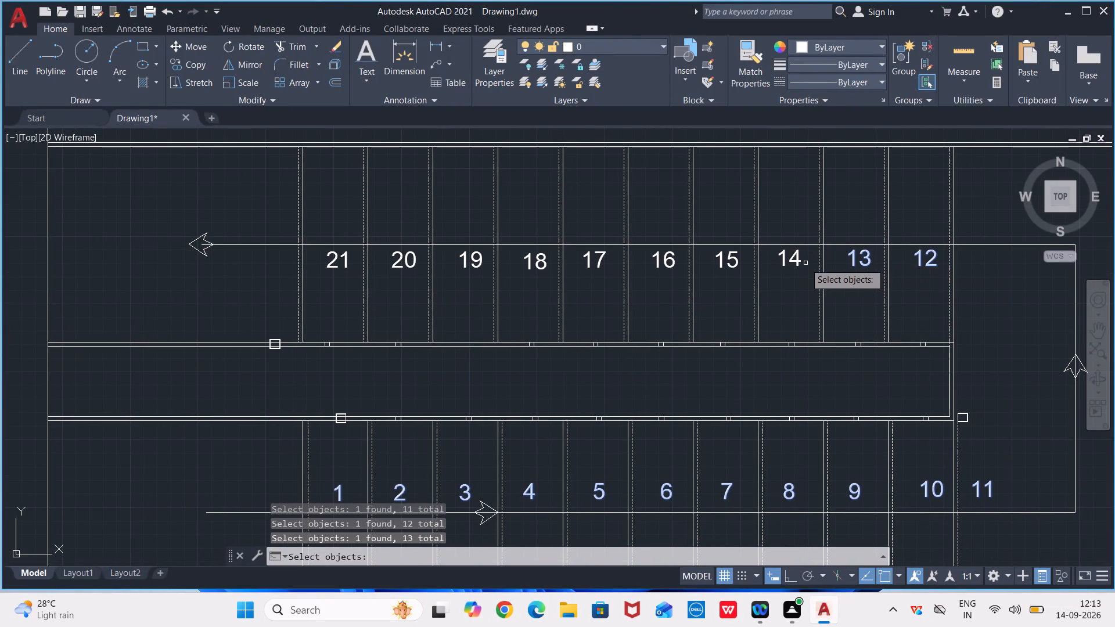
{"action": "left_click", "coordinate": [796, 264]}
{"action": "left_click", "coordinate": [730, 260]}
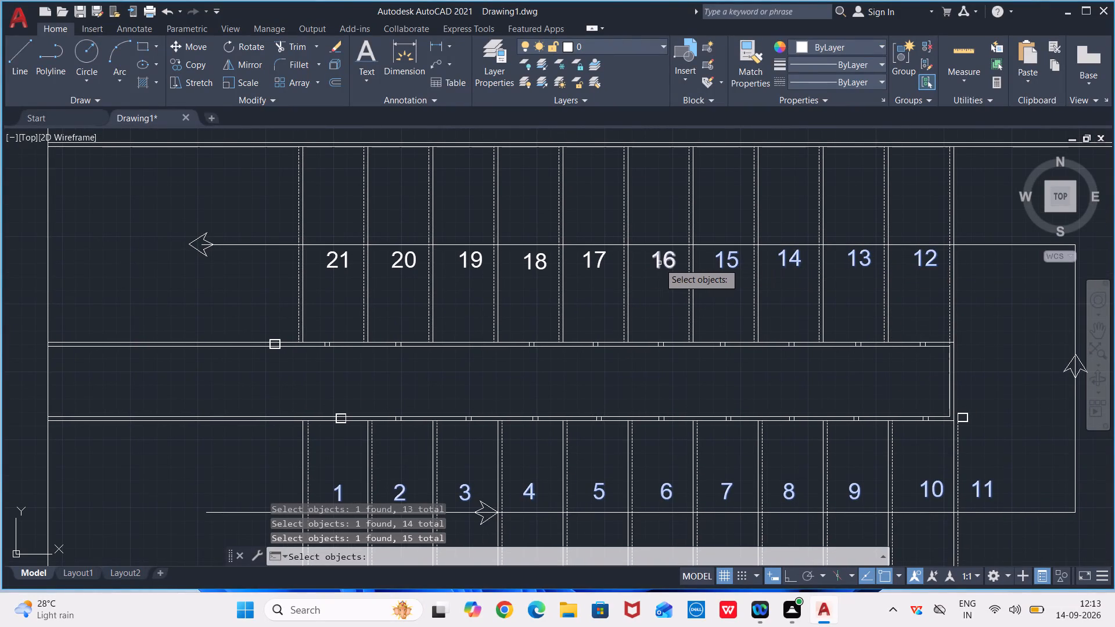
{"action": "left_click", "coordinate": [659, 263]}
{"action": "left_click", "coordinate": [599, 261]}
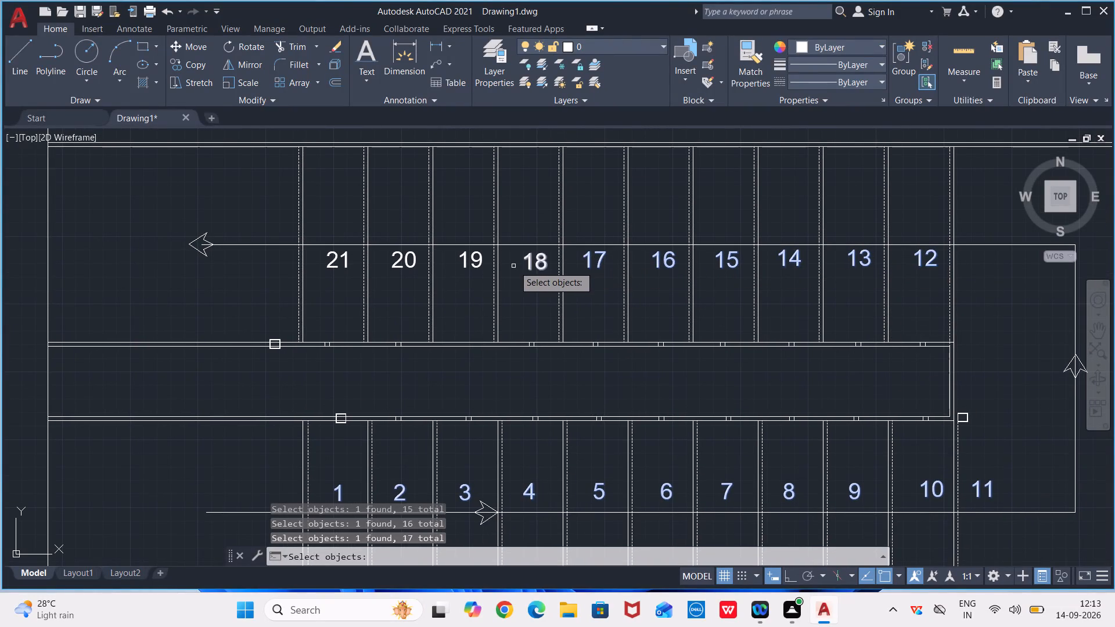
{"action": "left_click", "coordinate": [530, 265]}
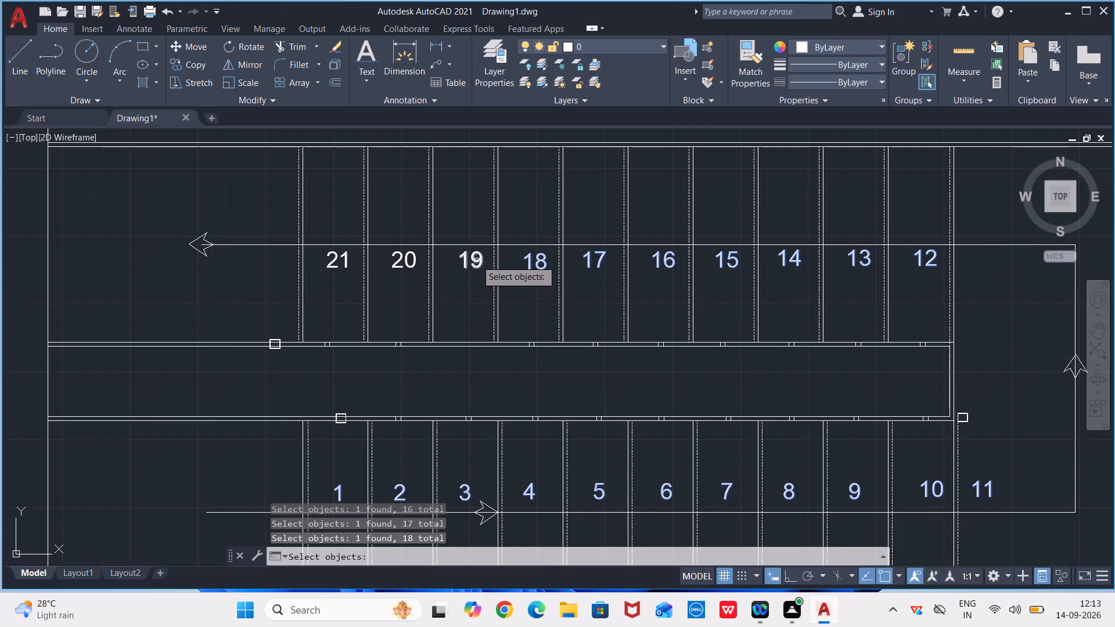
{"action": "left_click", "coordinate": [476, 260]}
{"action": "left_click", "coordinate": [410, 260]}
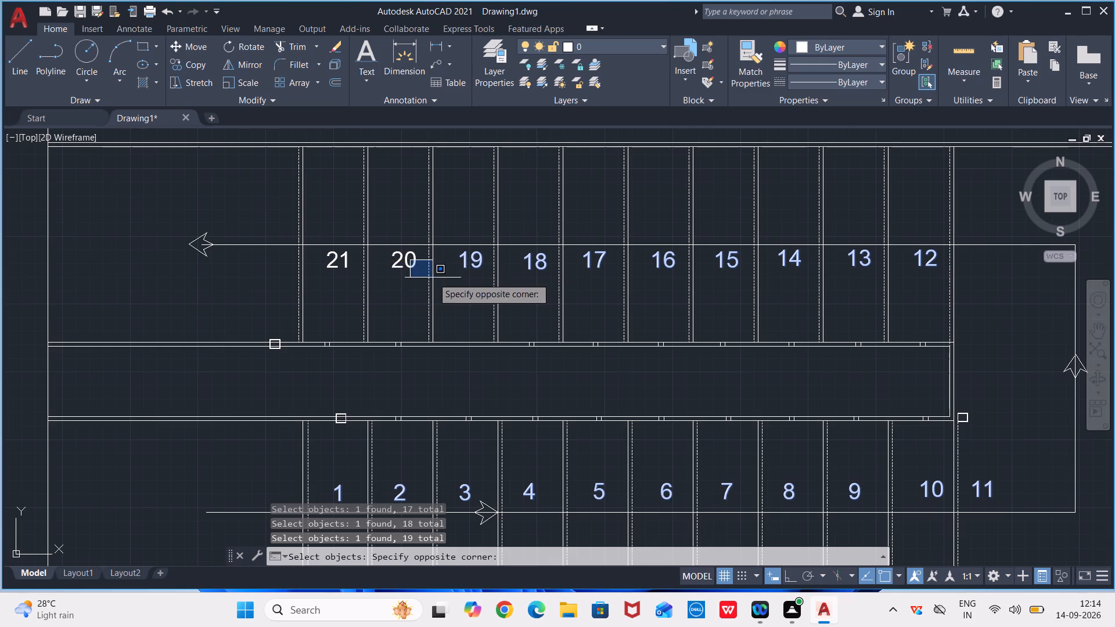
{"action": "left_click", "coordinate": [408, 264]}
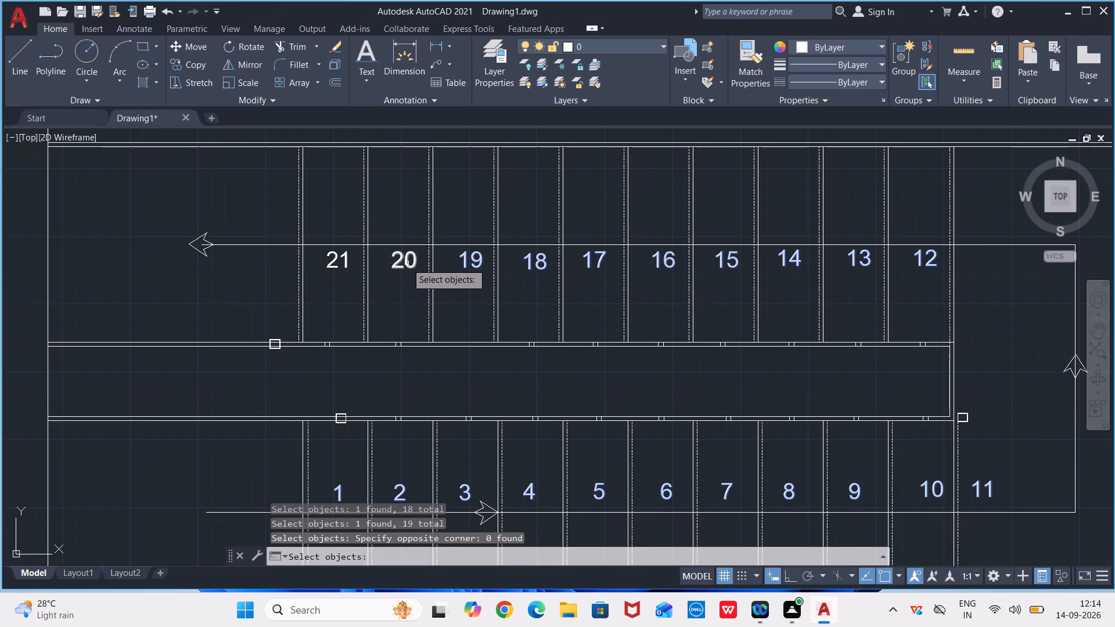
{"action": "left_click", "coordinate": [401, 261]}
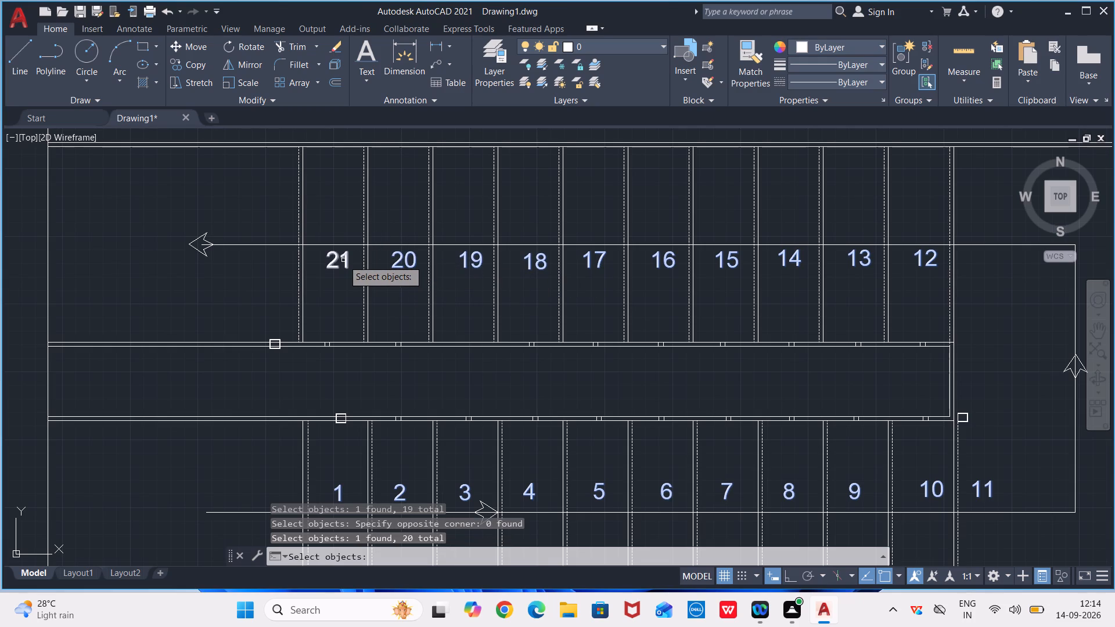
{"action": "left_click", "coordinate": [343, 259]}
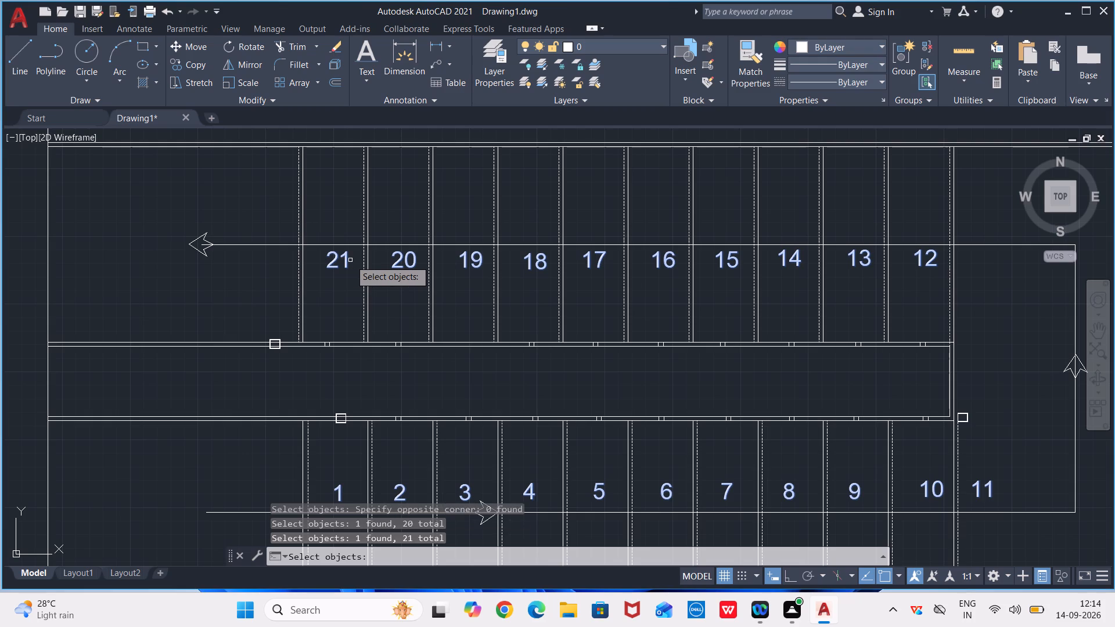
{"action": "key", "text": "Return"}
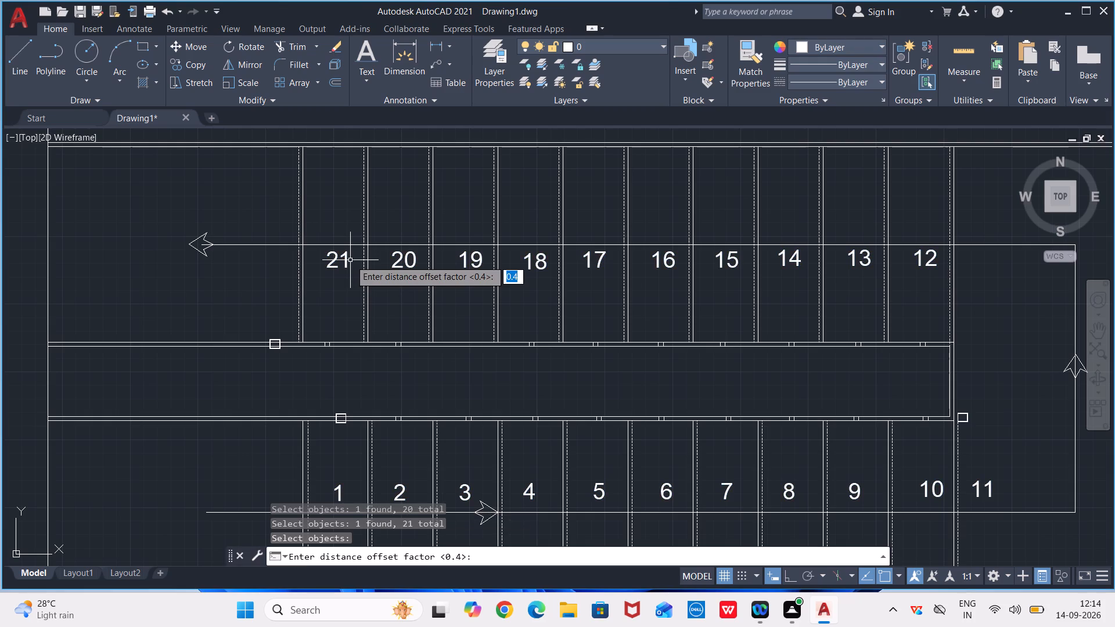
{"action": "type", "text": "0.3"}
{"action": "key", "text": "Return"}
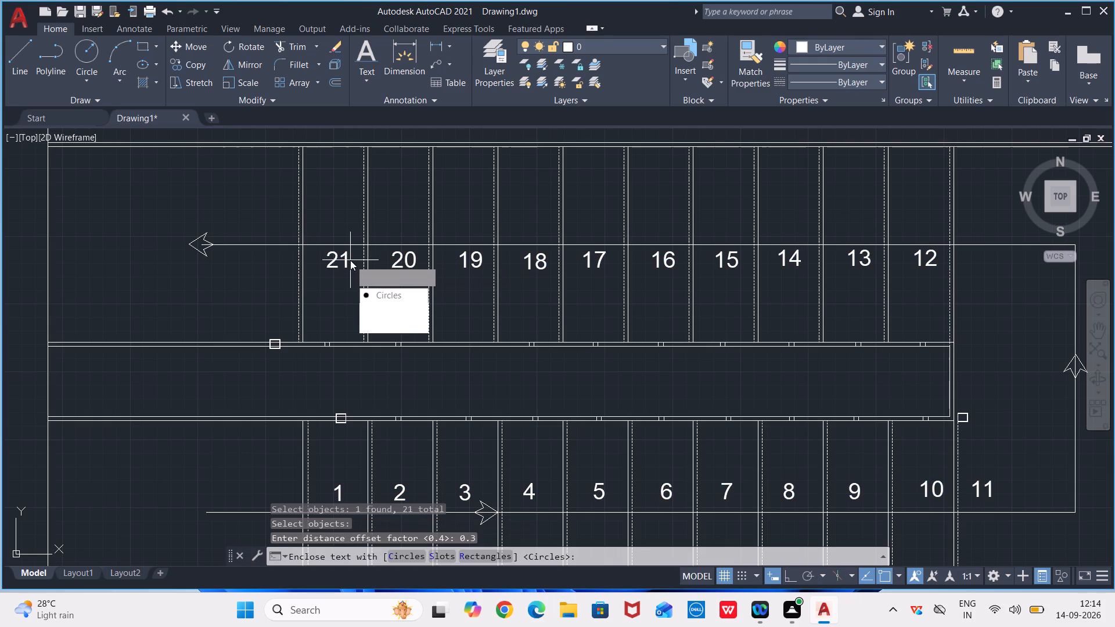
{"action": "left_click_drag", "start_coordinate": [380, 293], "coordinate": [350, 260]}
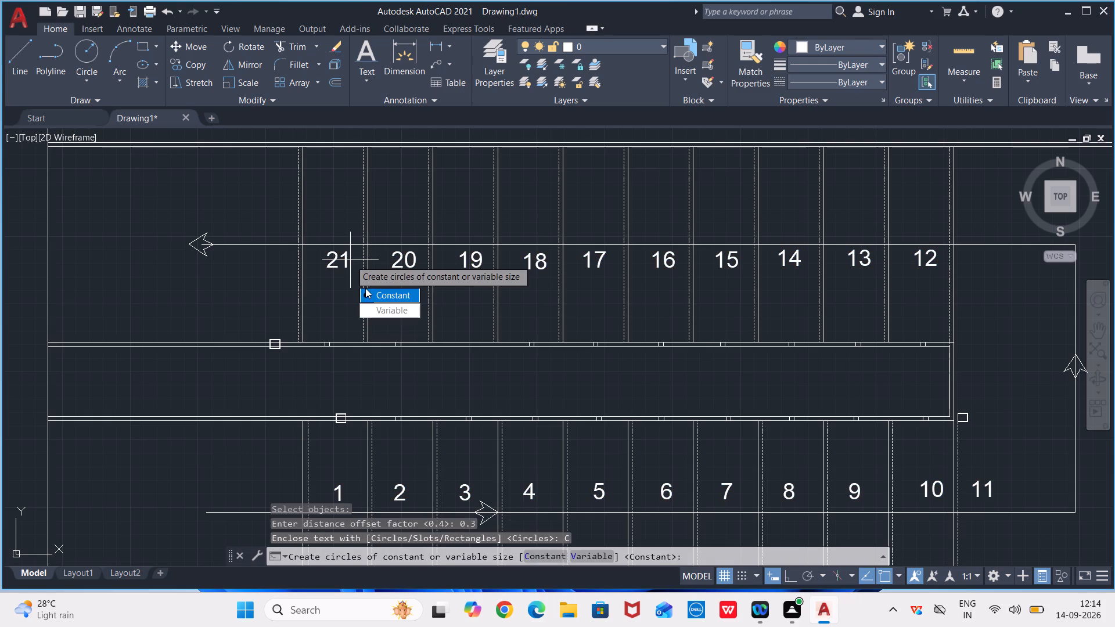
{"action": "left_click_drag", "start_coordinate": [367, 288], "coordinate": [350, 260]}
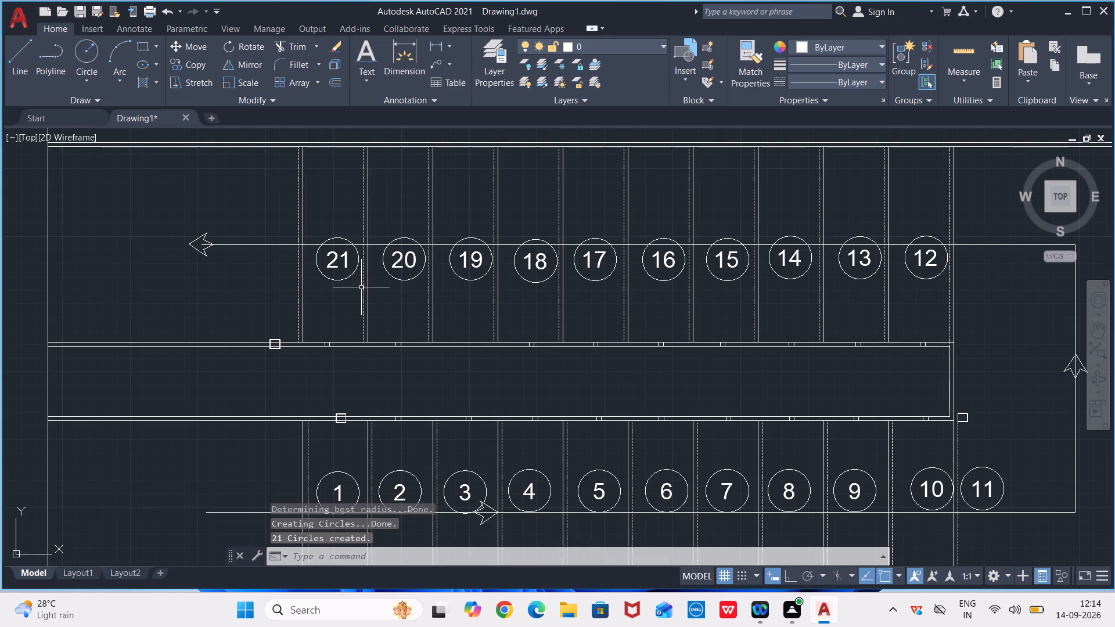
Examine the circled step numbers on both flights and their fit within the treads.
{"action": "scroll", "coordinate": [470, 349], "scroll_direction": "down", "scroll_amount": 1}
{"action": "middle_click_drag", "start_coordinate": [470, 349], "coordinate": [470, 323]}
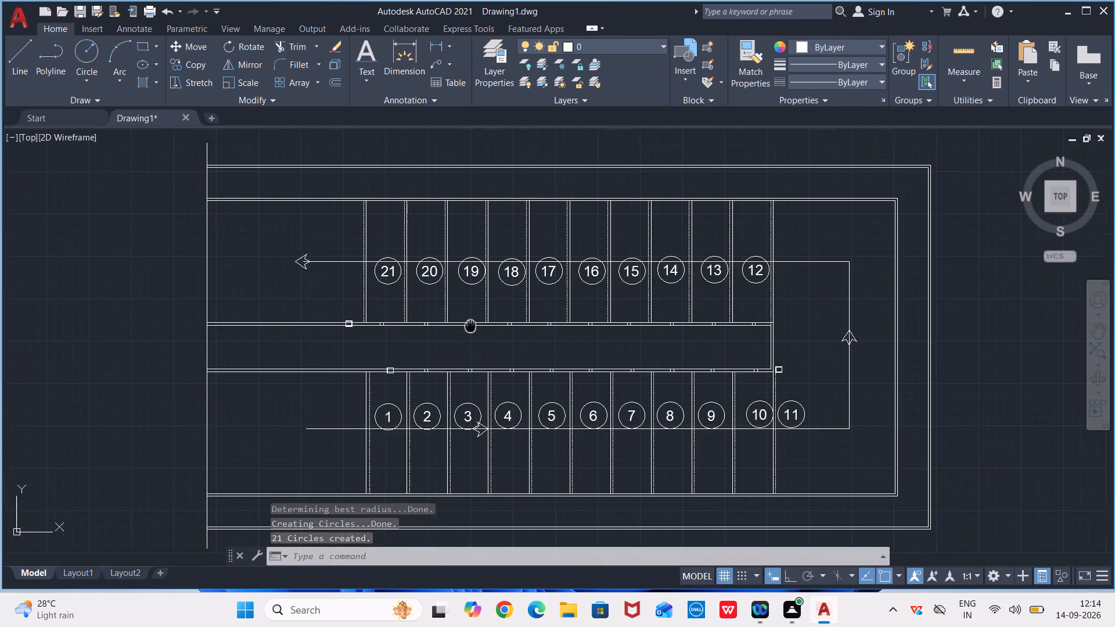
{"action": "middle_click_drag", "start_coordinate": [470, 323], "coordinate": [470, 309]}
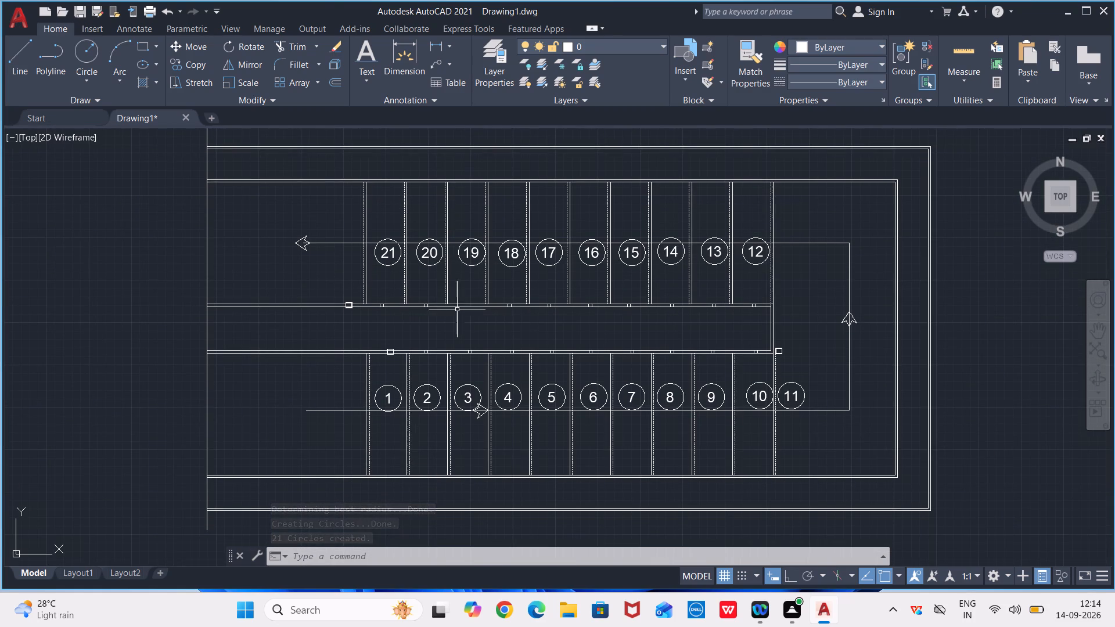
{"action": "scroll", "coordinate": [538, 251], "scroll_direction": "up", "scroll_amount": 2}
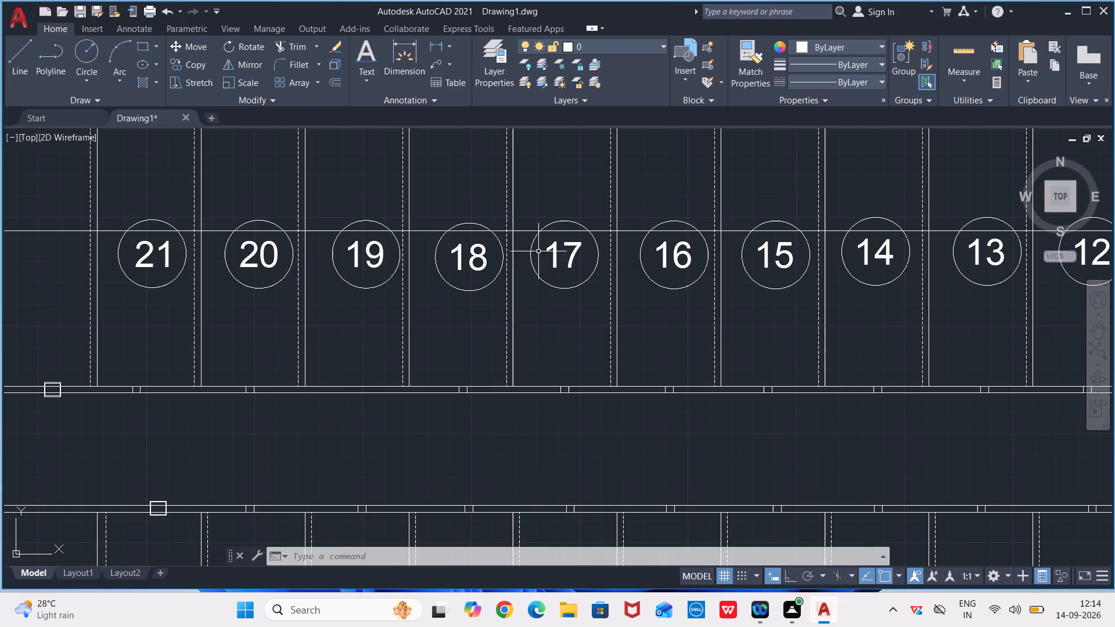
{"action": "scroll", "coordinate": [580, 319], "scroll_direction": "down", "scroll_amount": 1}
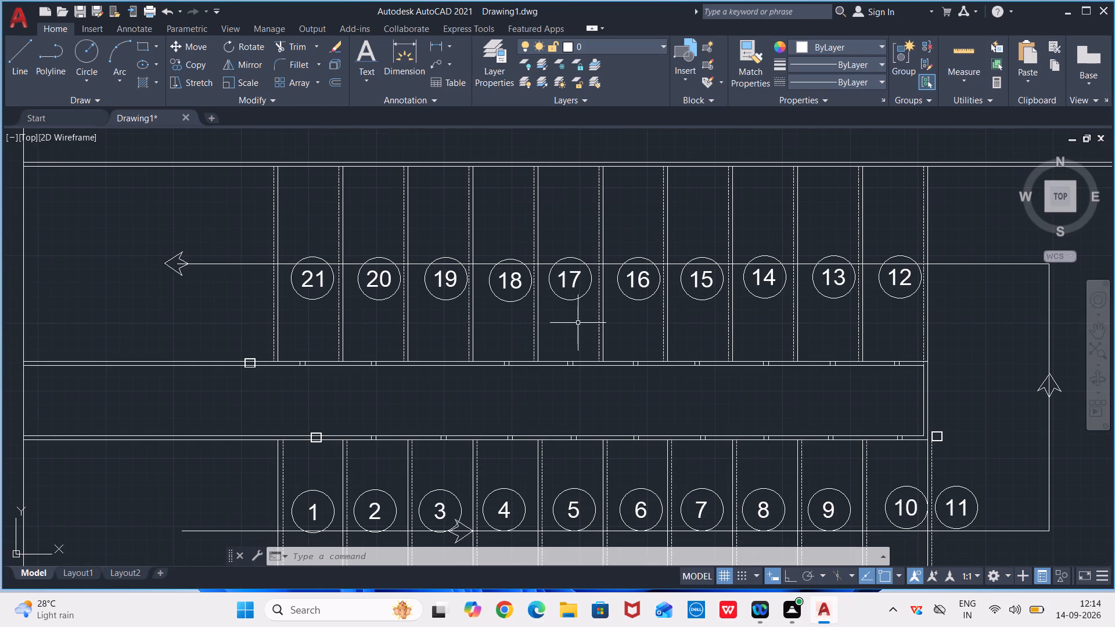
{"action": "left_click", "coordinate": [593, 328]}
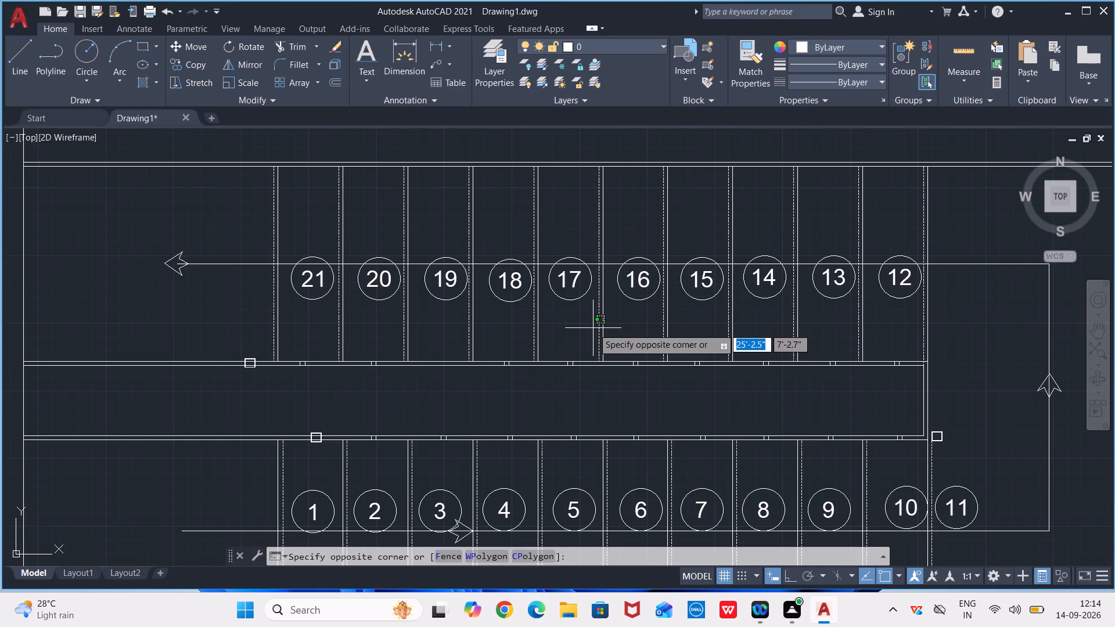
{"action": "key", "text": "Escape"}
{"action": "scroll", "coordinate": [593, 328], "scroll_direction": "down", "scroll_amount": 4}
{"action": "scroll", "coordinate": [921, 438], "scroll_direction": "up", "scroll_amount": 2}
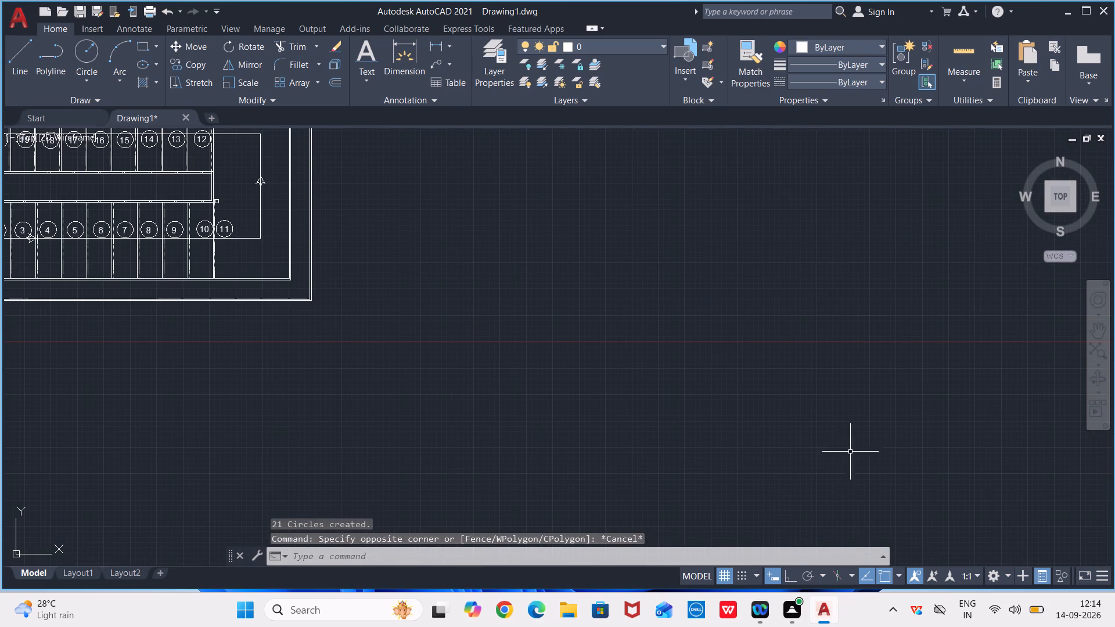
Hatch the space between the double wall lines around the staircase with the ANSI32 pattern at scale 10.
{"action": "middle_click_drag", "start_coordinate": [127, 242], "coordinate": [290, 297]}
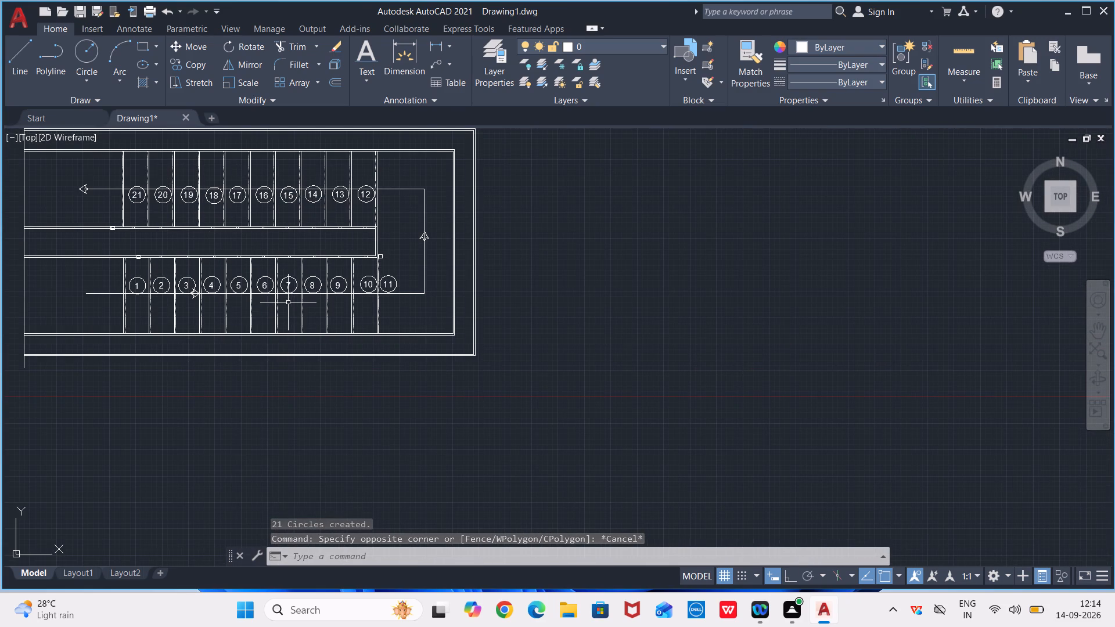
{"action": "key", "text": "h"}
{"action": "key", "text": "Return"}
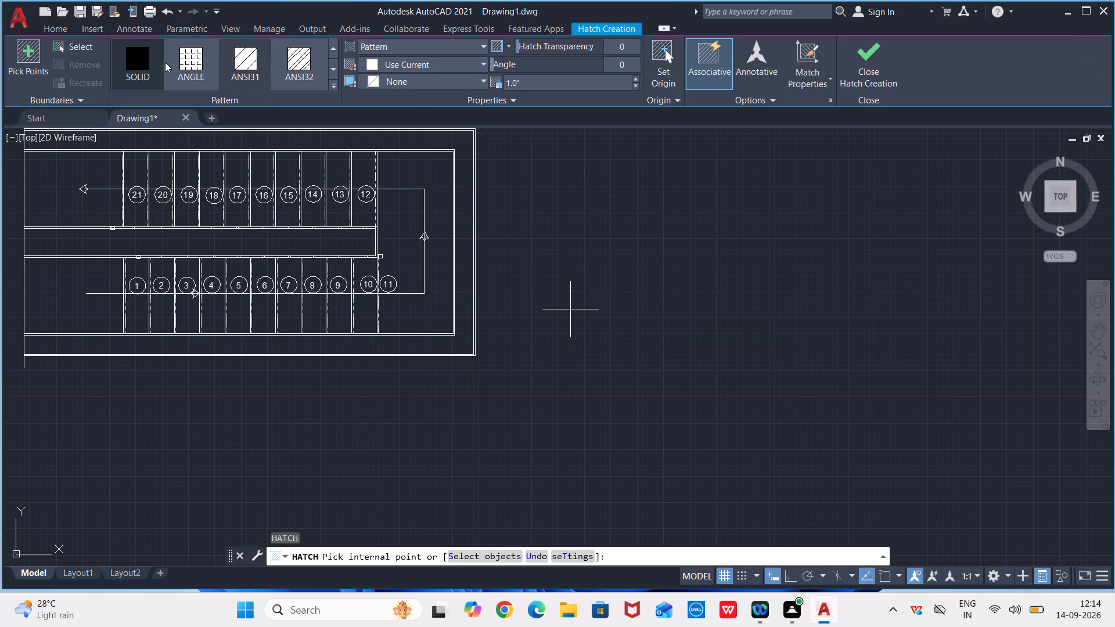
{"action": "left_click", "coordinate": [297, 57]}
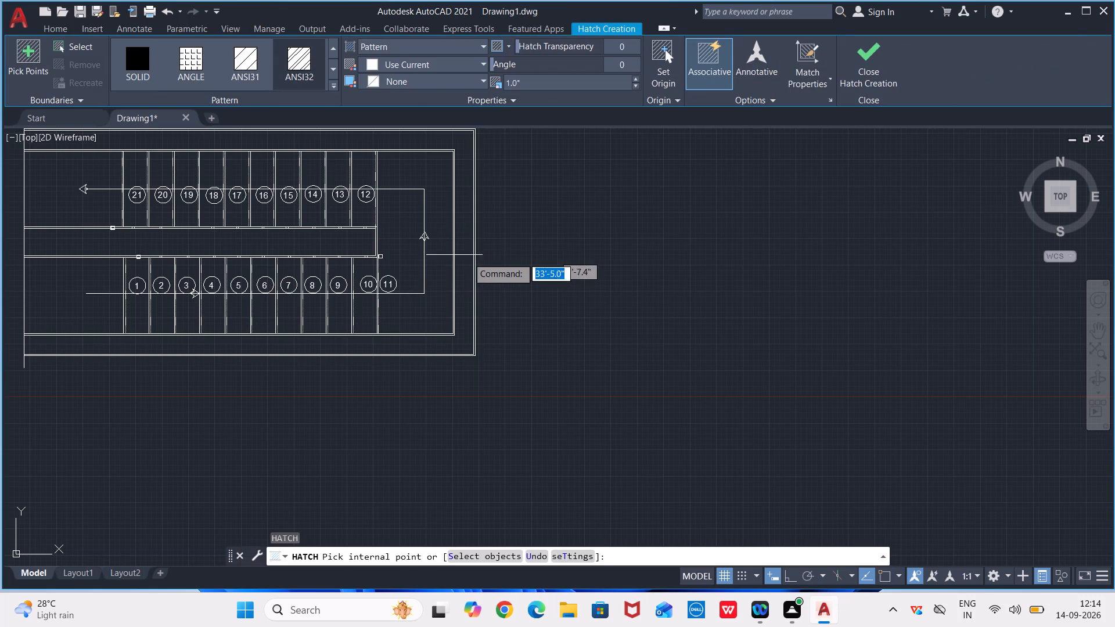
{"action": "scroll", "coordinate": [469, 258], "scroll_direction": "up", "scroll_amount": 2}
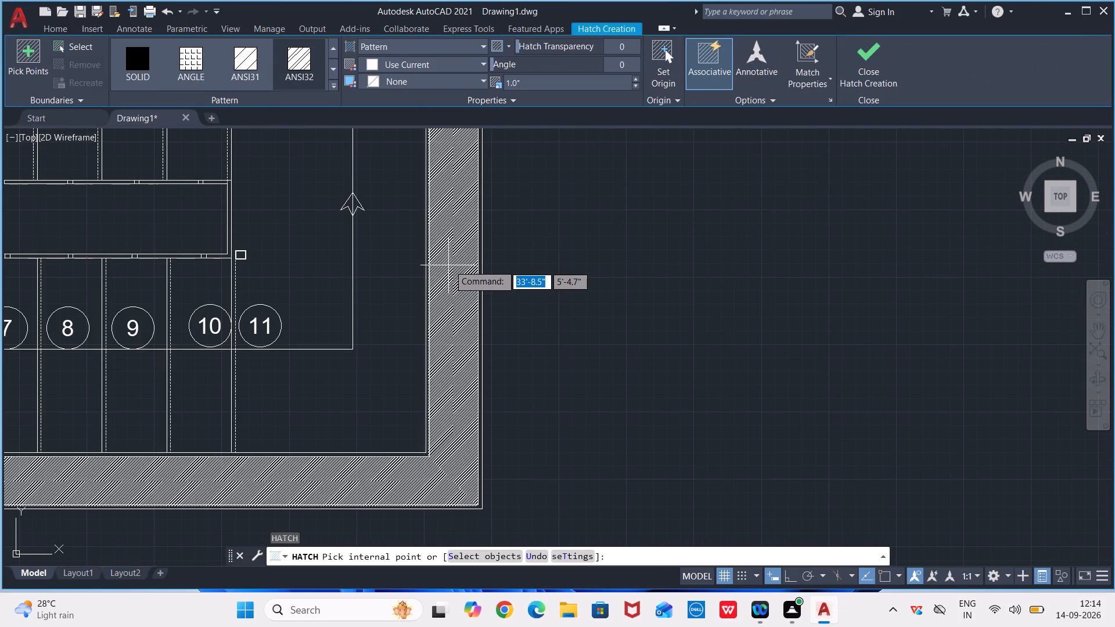
{"action": "left_click", "coordinate": [531, 81]}
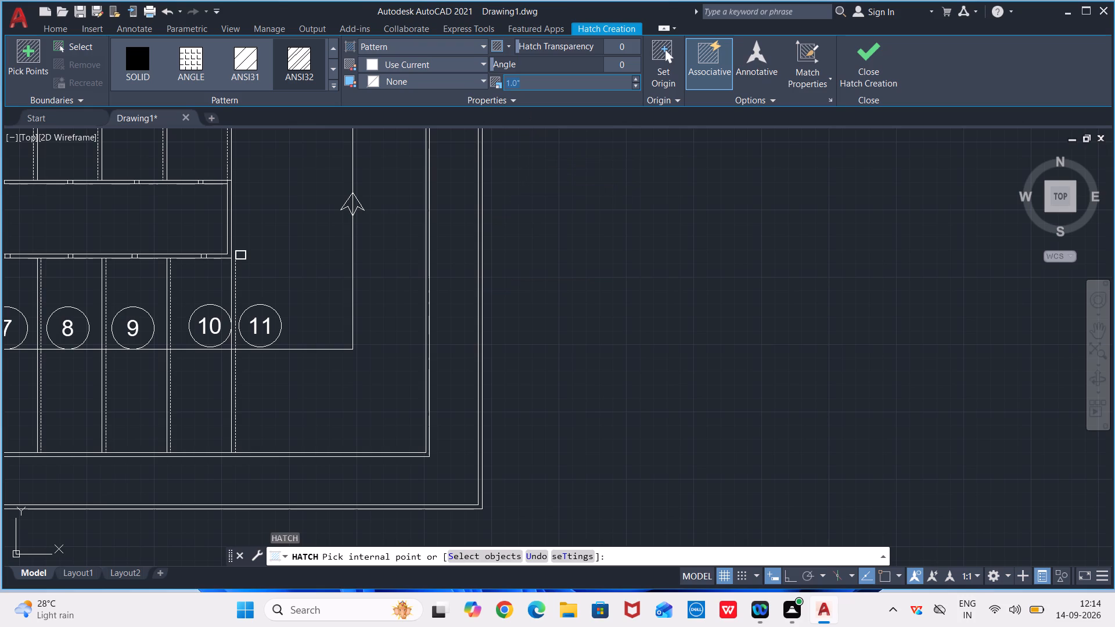
{"action": "type", "text": "10"}
{"action": "key", "text": "Return"}
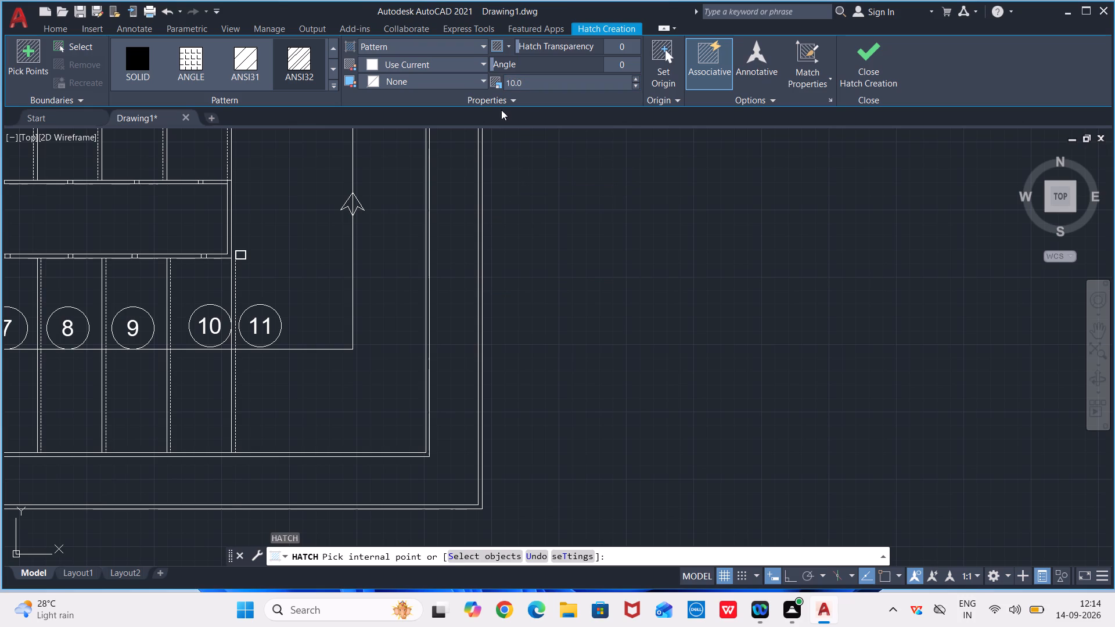
{"action": "left_click", "coordinate": [456, 199]}
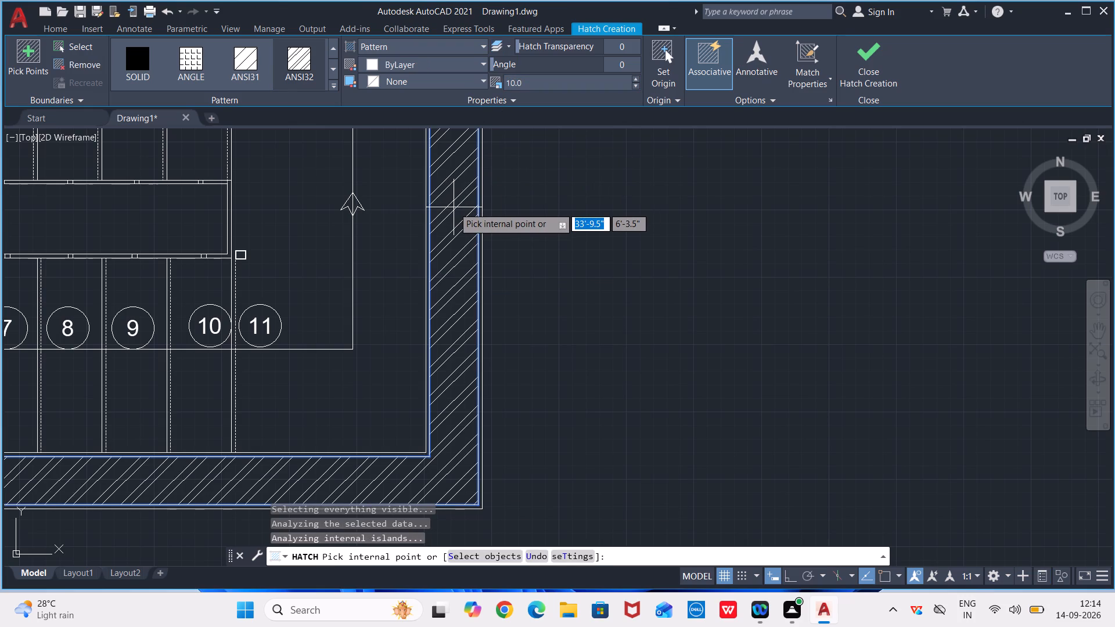
{"action": "left_click", "coordinate": [454, 207]}
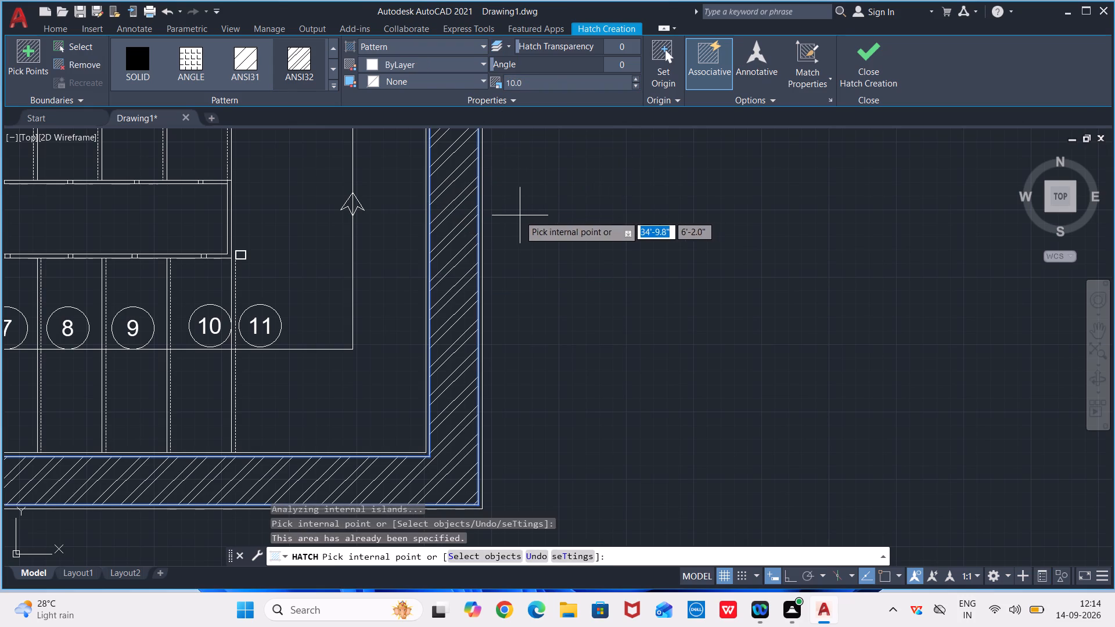
{"action": "key", "text": "Escape"}
{"action": "scroll", "coordinate": [517, 218], "scroll_direction": "down", "scroll_amount": 3}
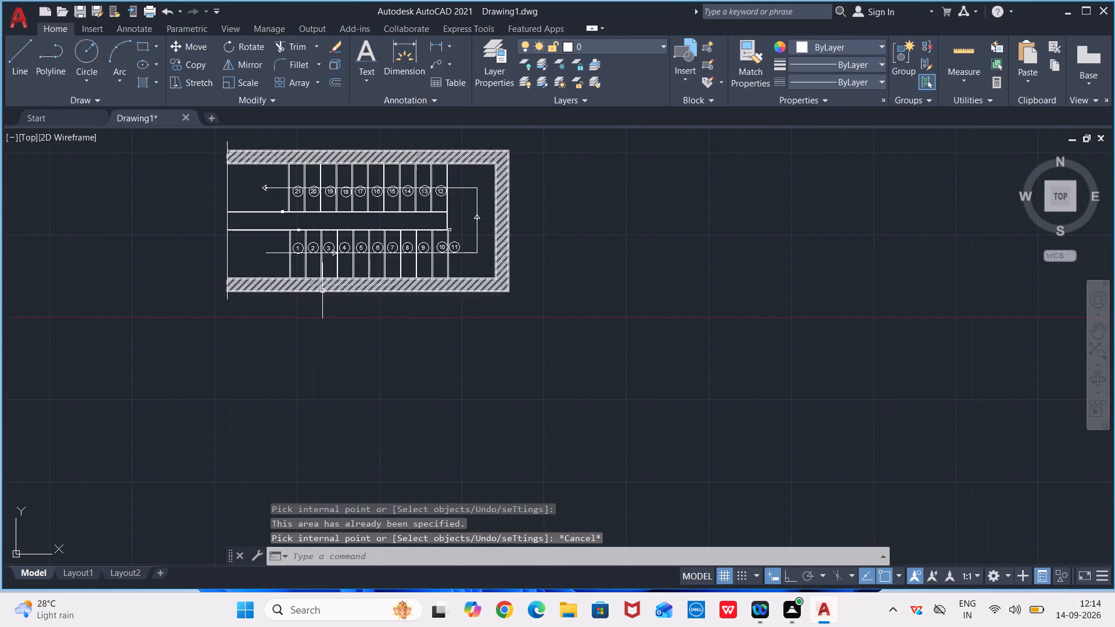
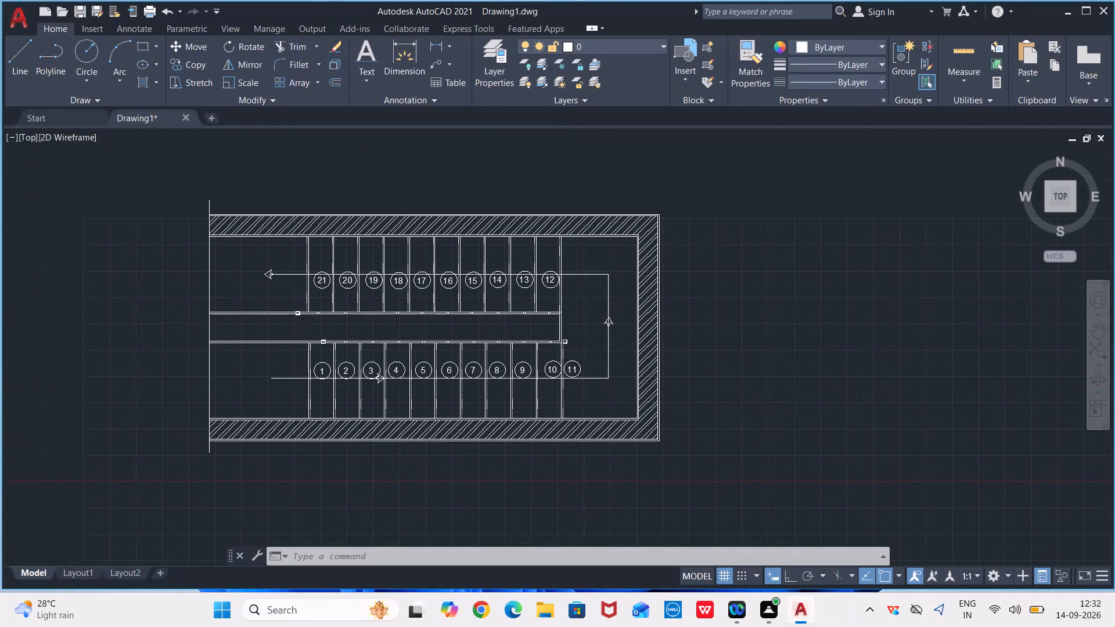
With Ortho on, draw a vertical construction line through the bottom end of the riser line in front of step 1 in the lower flight.
{"action": "scroll", "coordinate": [671, 462], "scroll_direction": "up", "scroll_amount": 1}
{"action": "middle_click_drag", "start_coordinate": [671, 462], "coordinate": [688, 465]}
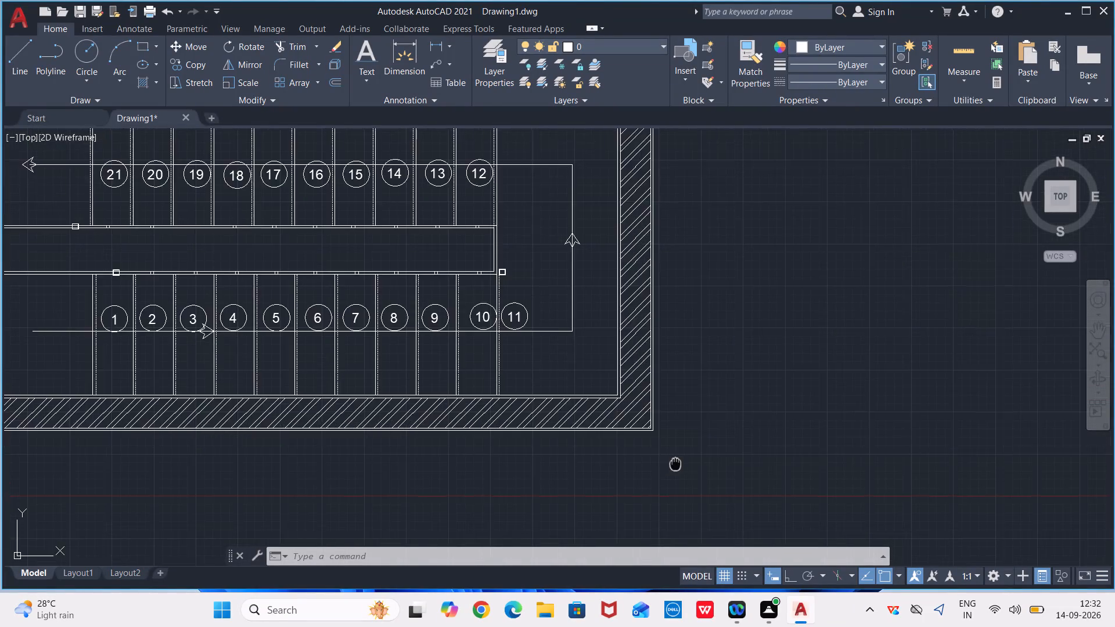
{"action": "middle_click_drag", "start_coordinate": [688, 465], "coordinate": [829, 369]}
{"action": "scroll", "coordinate": [821, 377], "scroll_direction": "down", "scroll_amount": 2}
{"action": "middle_click_drag", "start_coordinate": [729, 395], "coordinate": [710, 271]}
{"action": "scroll", "coordinate": [709, 286], "scroll_direction": "down", "scroll_amount": 1}
{"action": "middle_click_drag", "start_coordinate": [707, 305], "coordinate": [695, 260]}
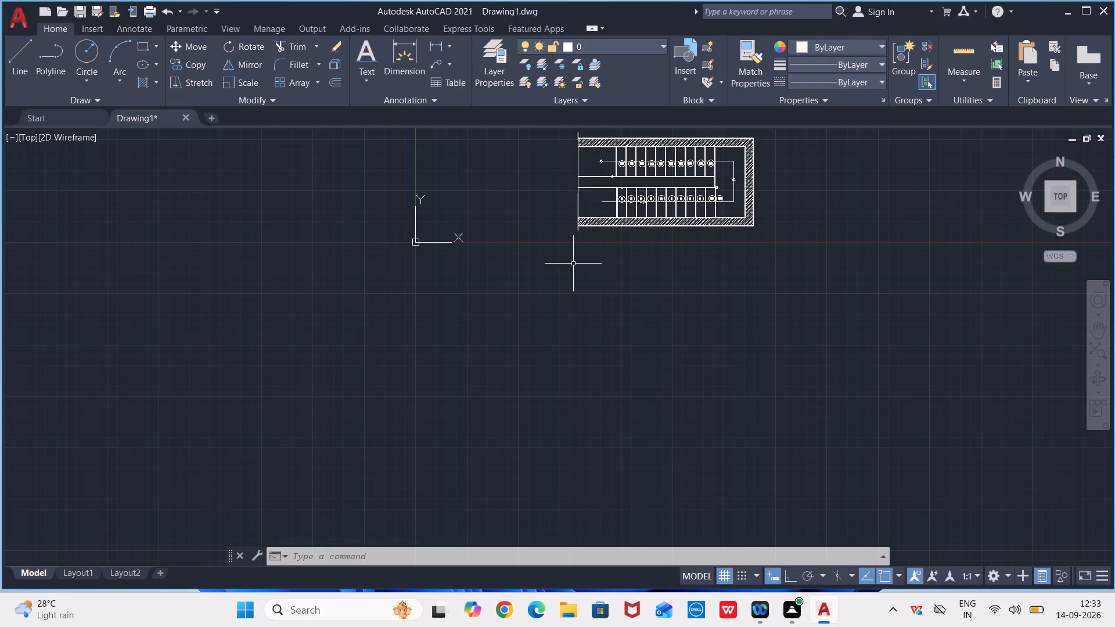
{"action": "middle_click_drag", "start_coordinate": [574, 263], "coordinate": [546, 278]}
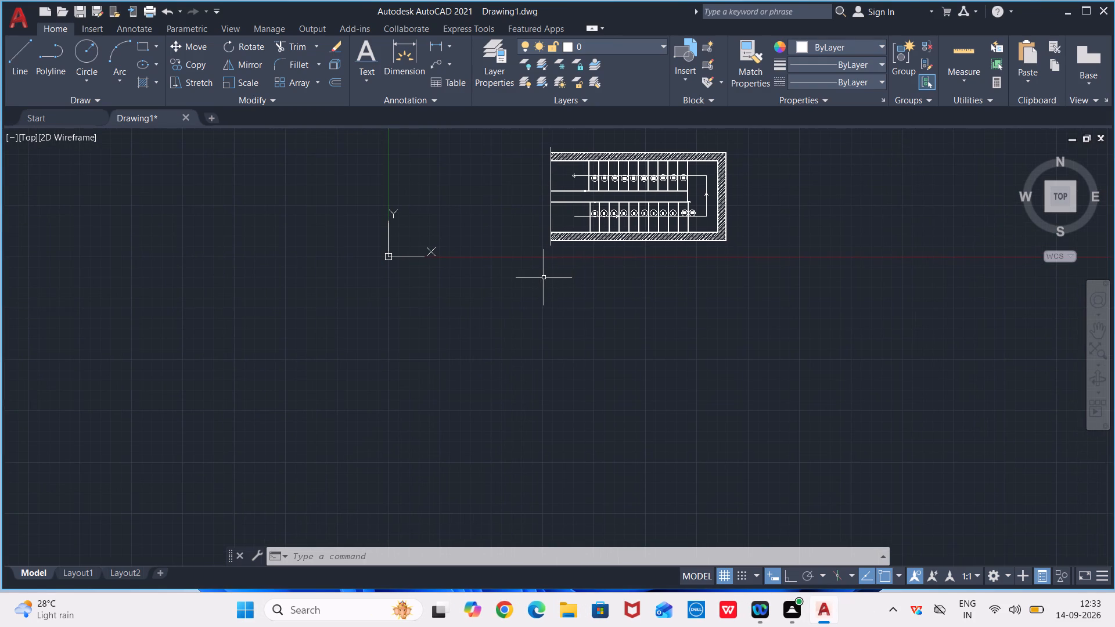
{"action": "key", "text": "x"}
{"action": "key", "text": "l"}
{"action": "key", "text": "Return"}
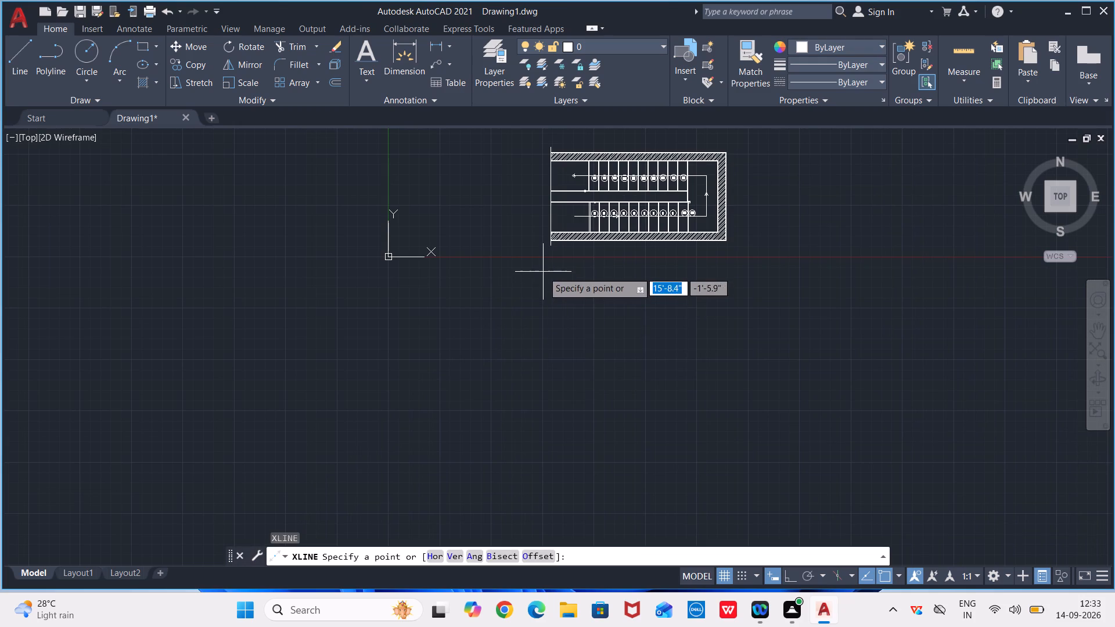
{"action": "scroll", "coordinate": [543, 272], "scroll_direction": "up", "scroll_amount": 2}
{"action": "middle_click_drag", "start_coordinate": [689, 323], "coordinate": [464, 438]}
{"action": "scroll", "coordinate": [406, 400], "scroll_direction": "up", "scroll_amount": 2}
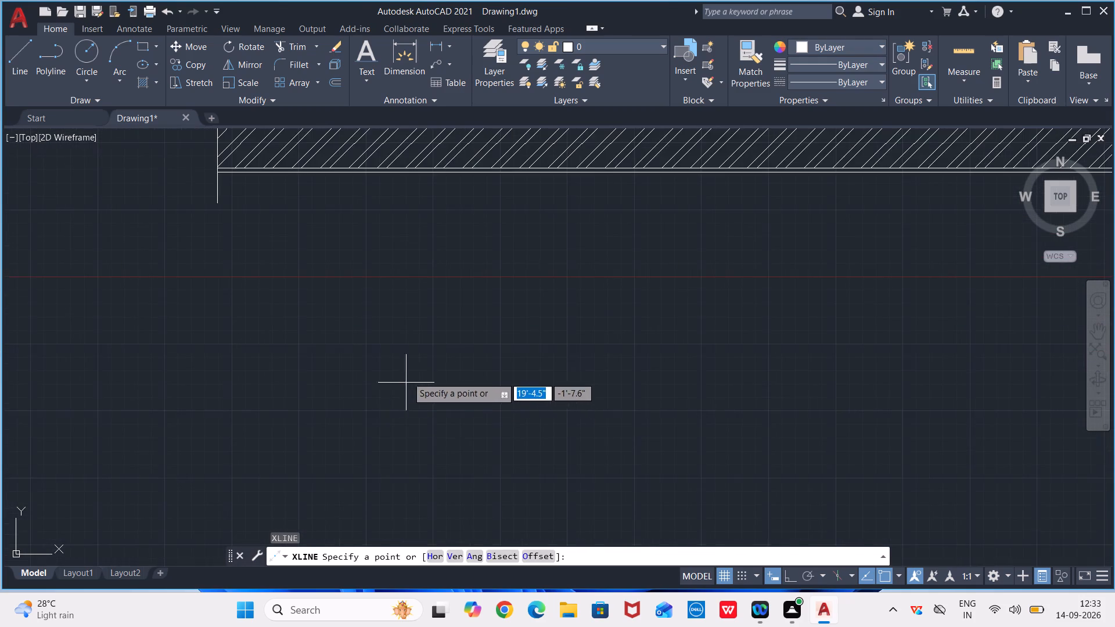
{"action": "middle_click_drag", "start_coordinate": [410, 367], "coordinate": [405, 611]}
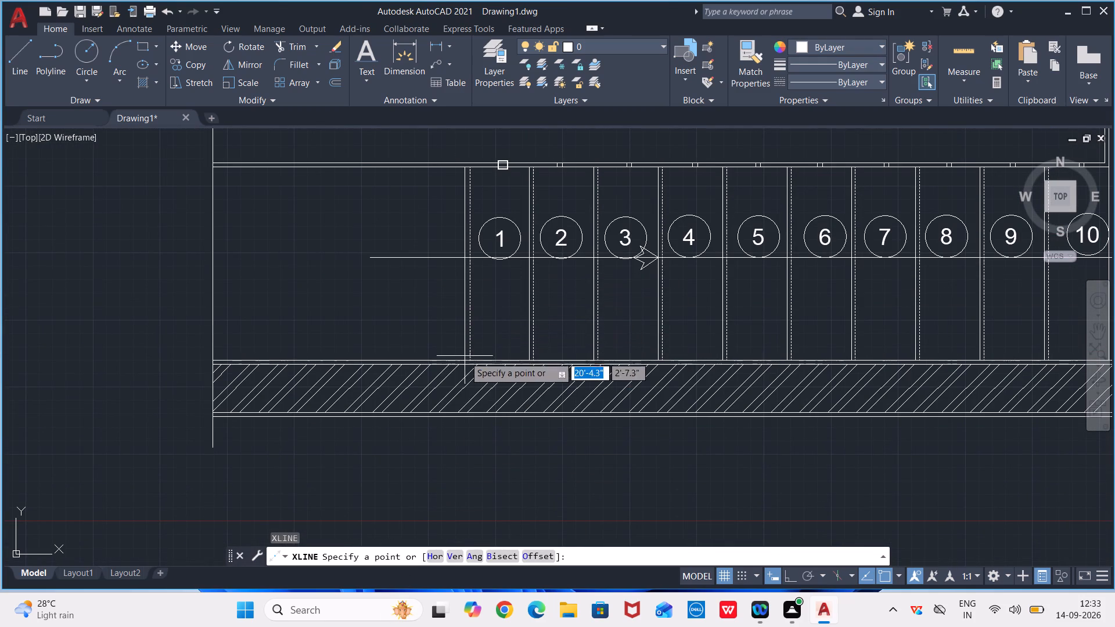
{"action": "left_click", "coordinate": [466, 363]}
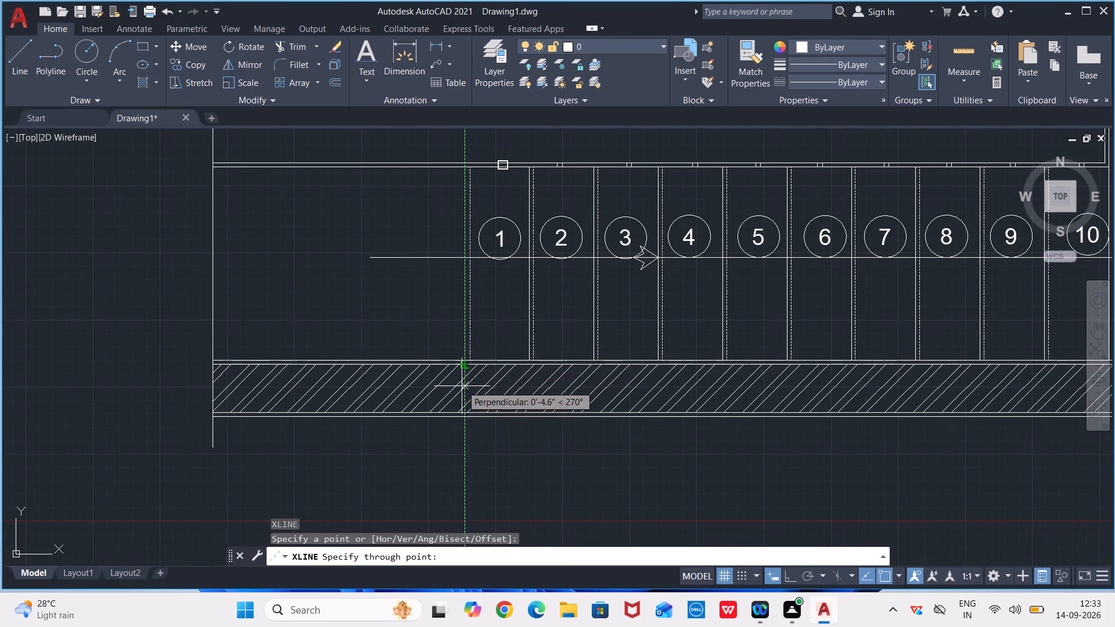
{"action": "left_click", "coordinate": [787, 575]}
{"action": "left_click", "coordinate": [548, 509]}
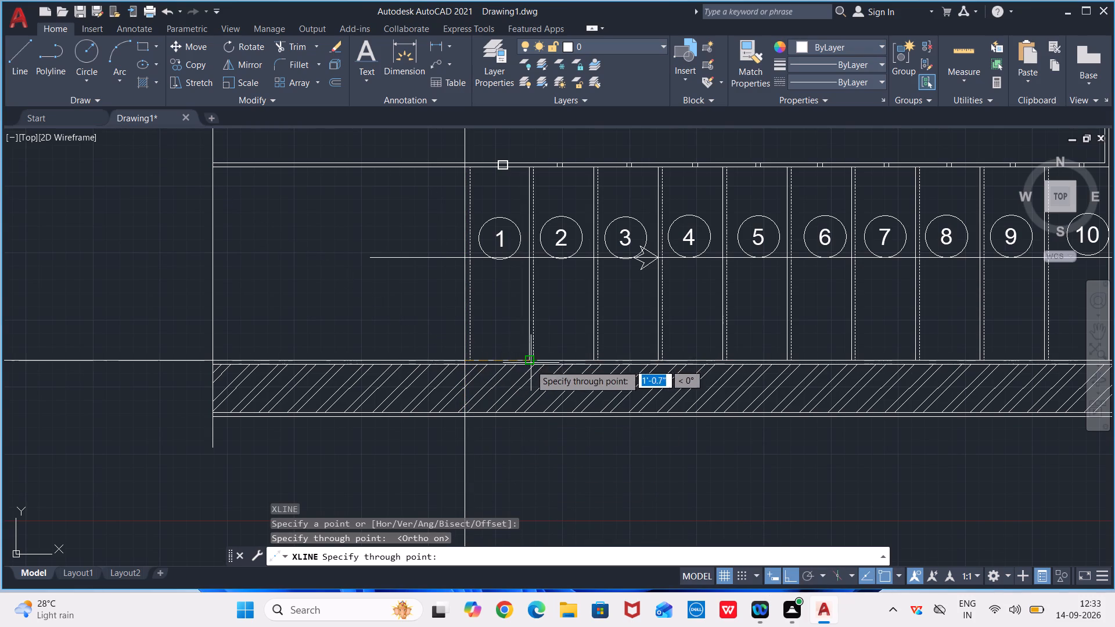
{"action": "key", "text": "space"}
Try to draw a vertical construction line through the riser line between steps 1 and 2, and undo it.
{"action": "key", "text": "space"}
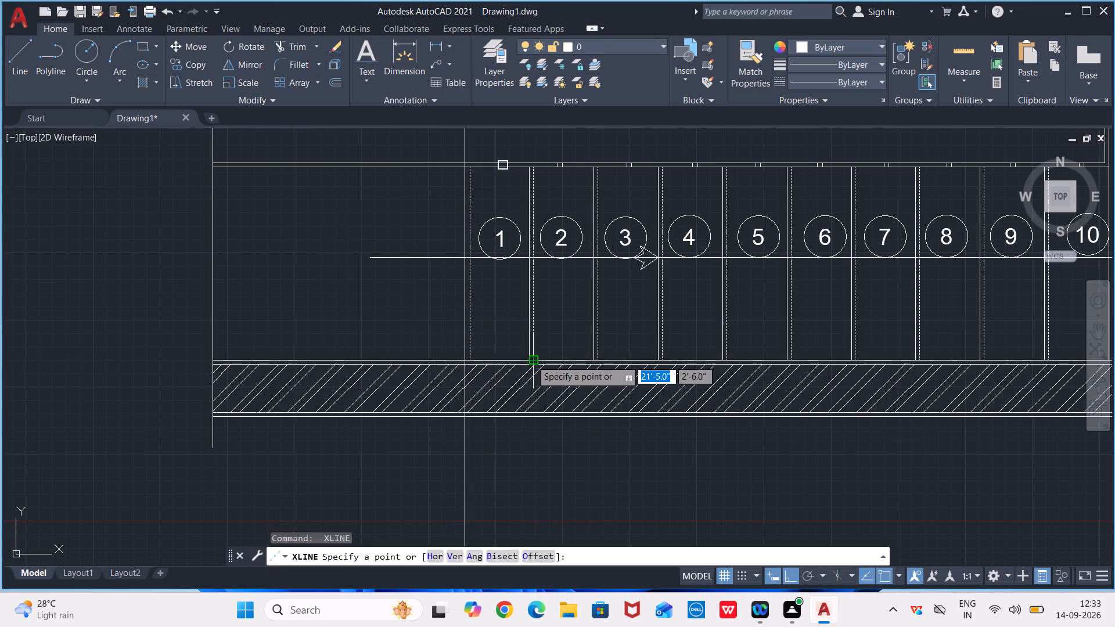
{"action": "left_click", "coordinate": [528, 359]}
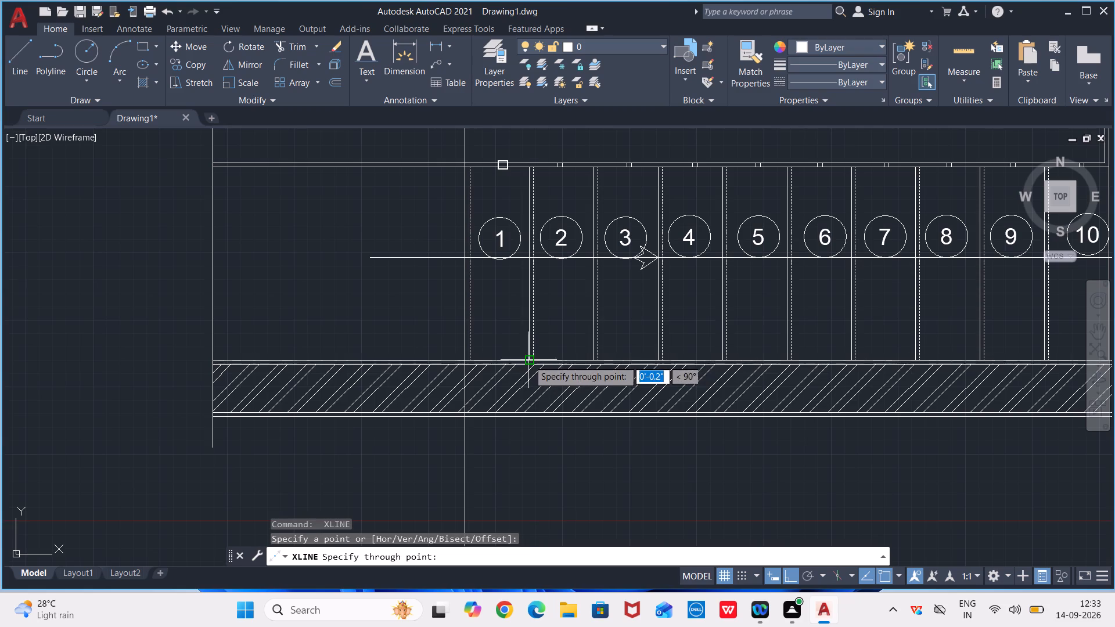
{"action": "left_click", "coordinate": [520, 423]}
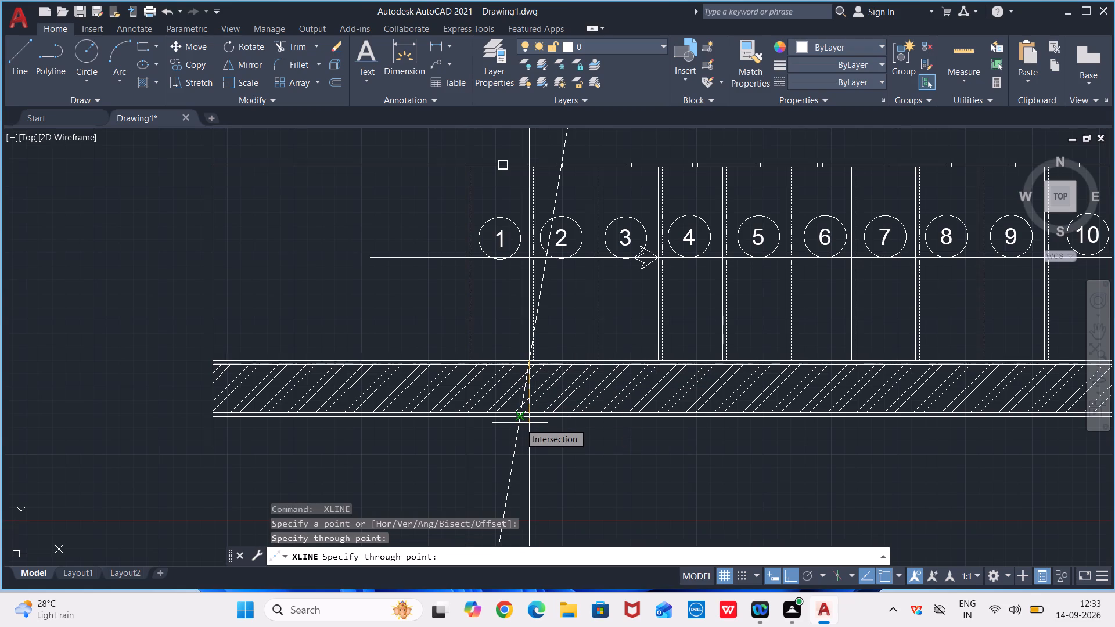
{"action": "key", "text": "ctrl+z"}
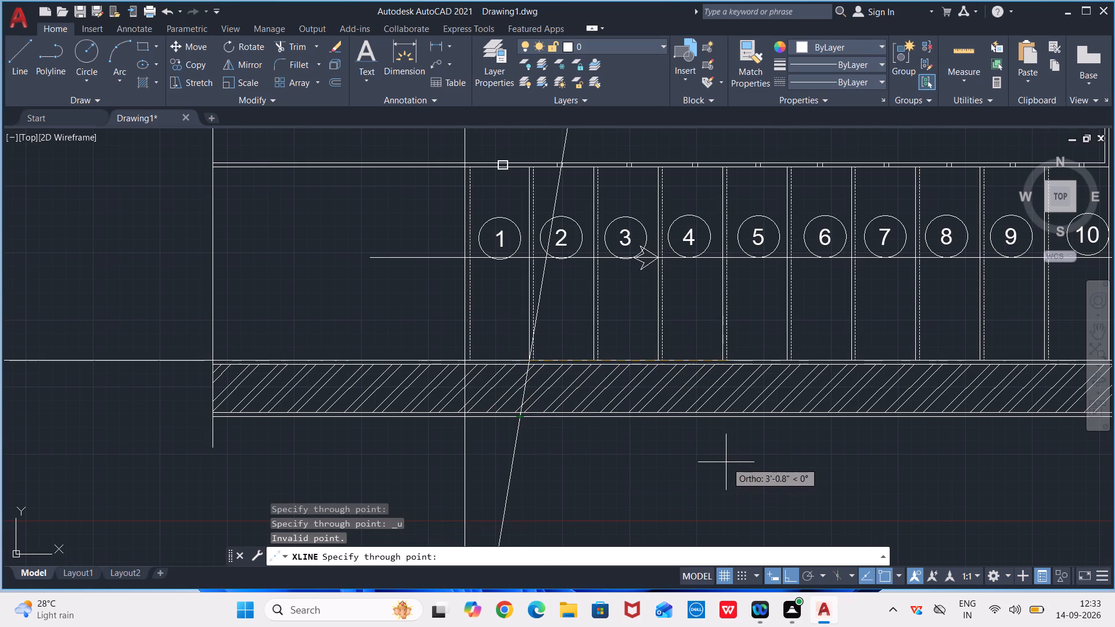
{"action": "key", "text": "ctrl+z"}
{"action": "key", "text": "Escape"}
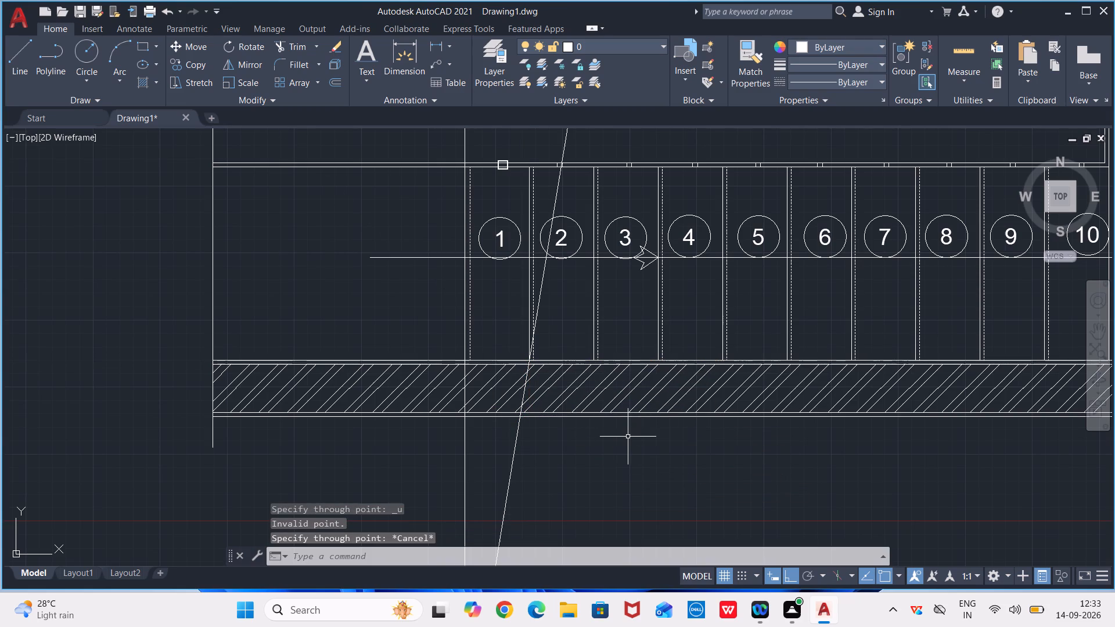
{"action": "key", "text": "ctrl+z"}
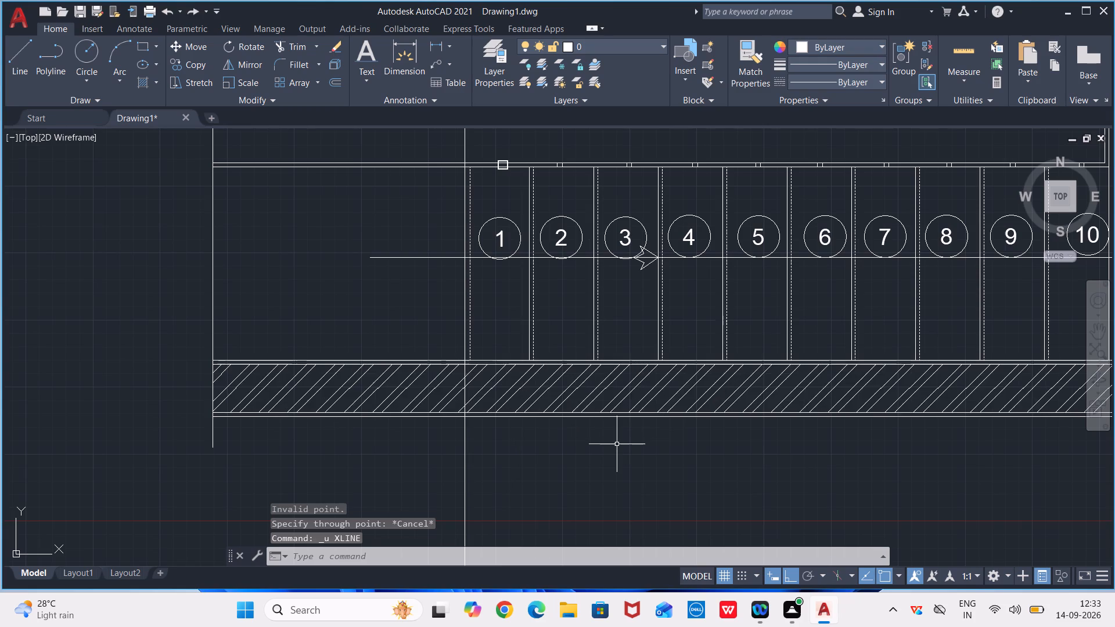
Draw vertical construction lines through the bottom ends of the solid riser lines between steps 1 and 2 and between steps 2 and 3.
{"action": "type", "text": "XL"}
{"action": "key", "text": "Return"}
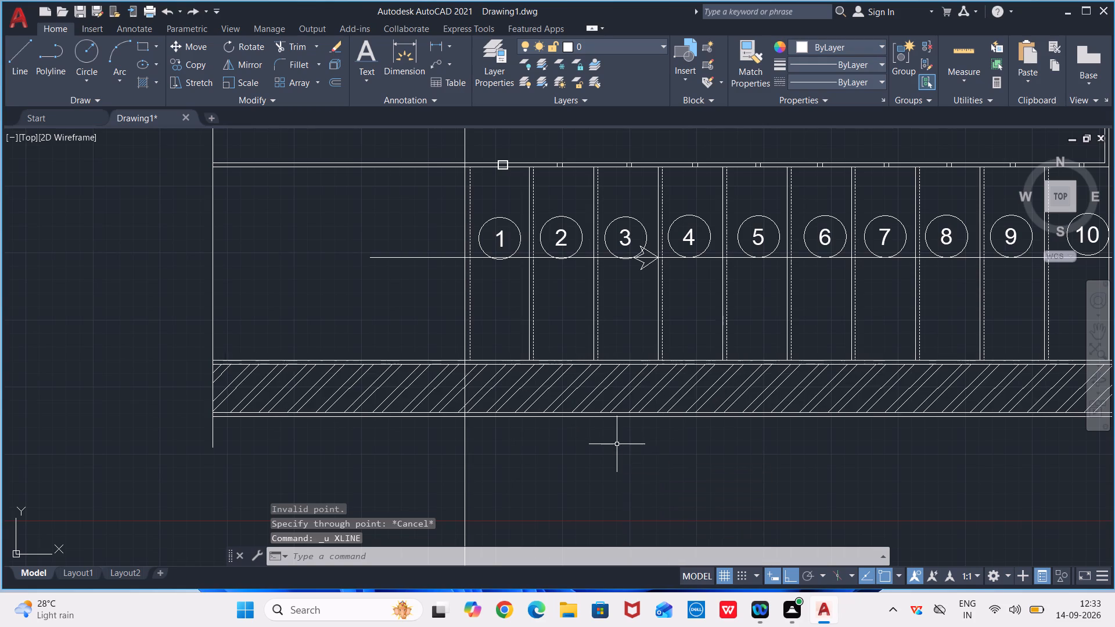
{"action": "key", "text": "Return"}
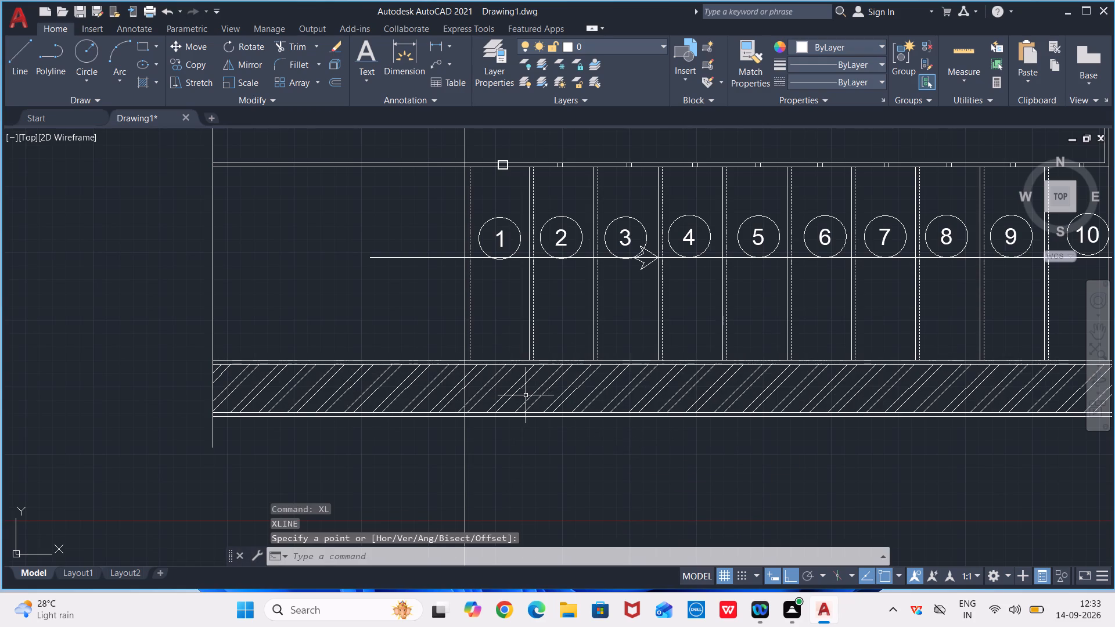
{"action": "key", "text": "space"}
{"action": "scroll", "coordinate": [533, 381], "scroll_direction": "up", "scroll_amount": 2}
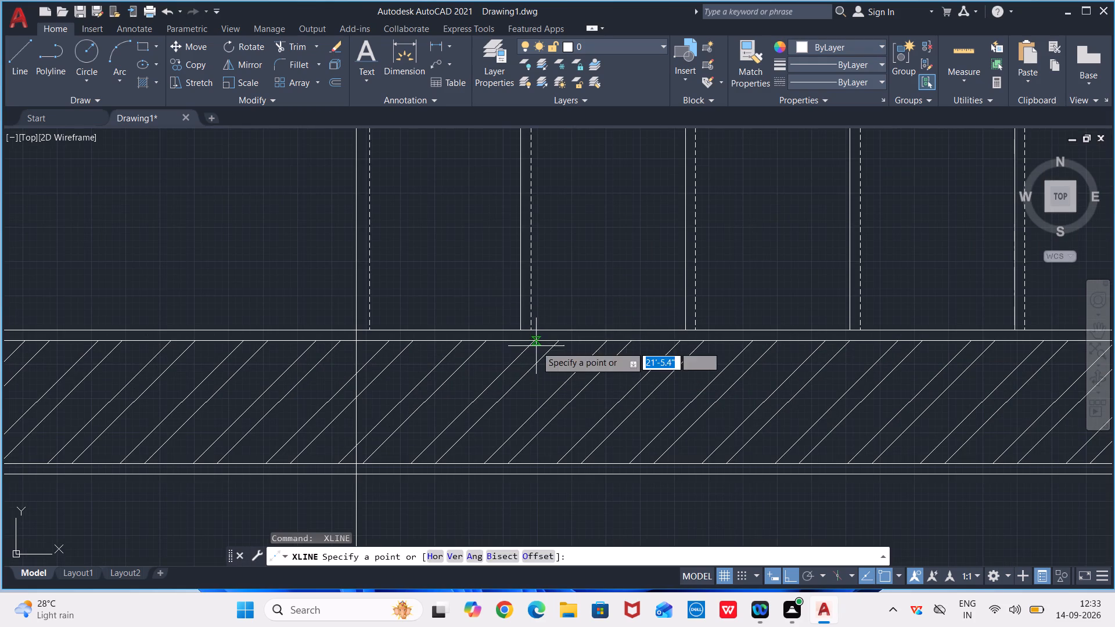
{"action": "left_click", "coordinate": [518, 329]}
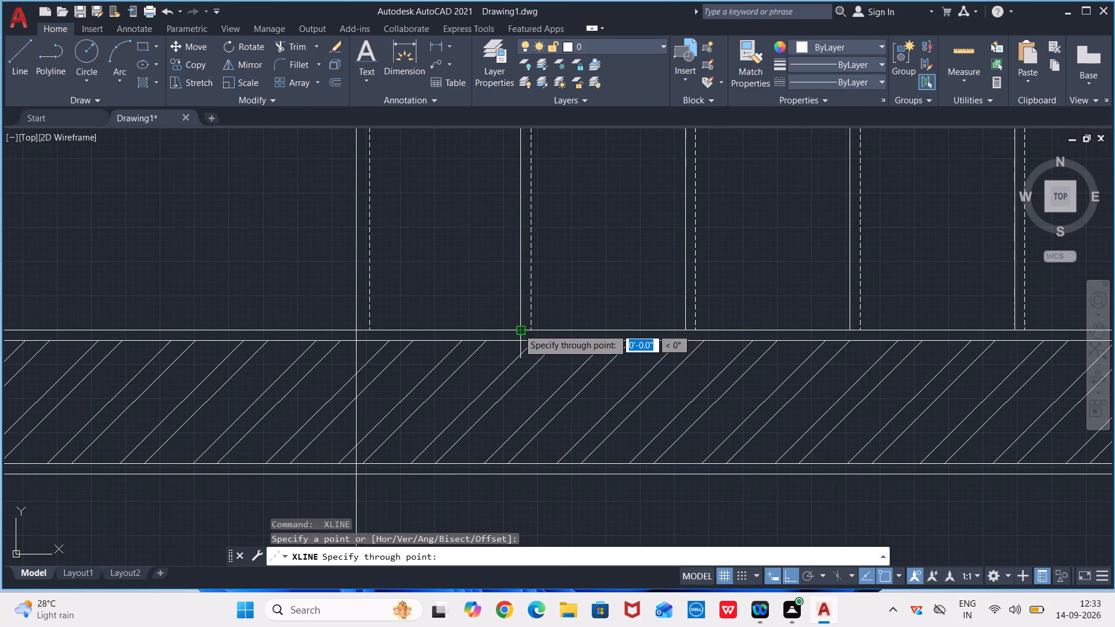
{"action": "left_click", "coordinate": [514, 367]}
{"action": "key", "text": "space"}
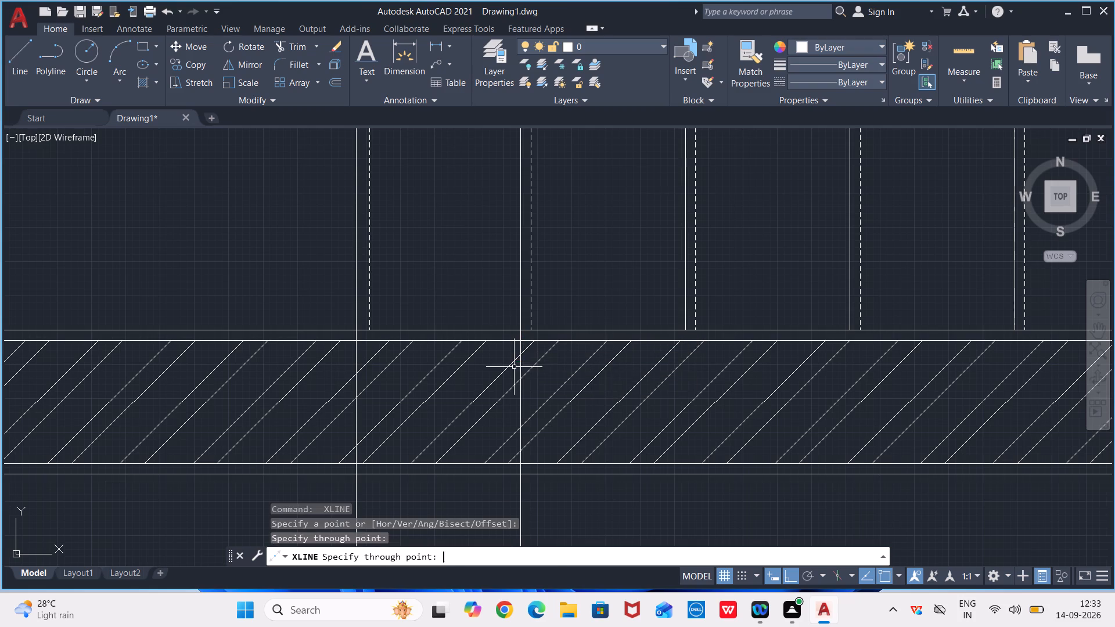
{"action": "key", "text": "space"}
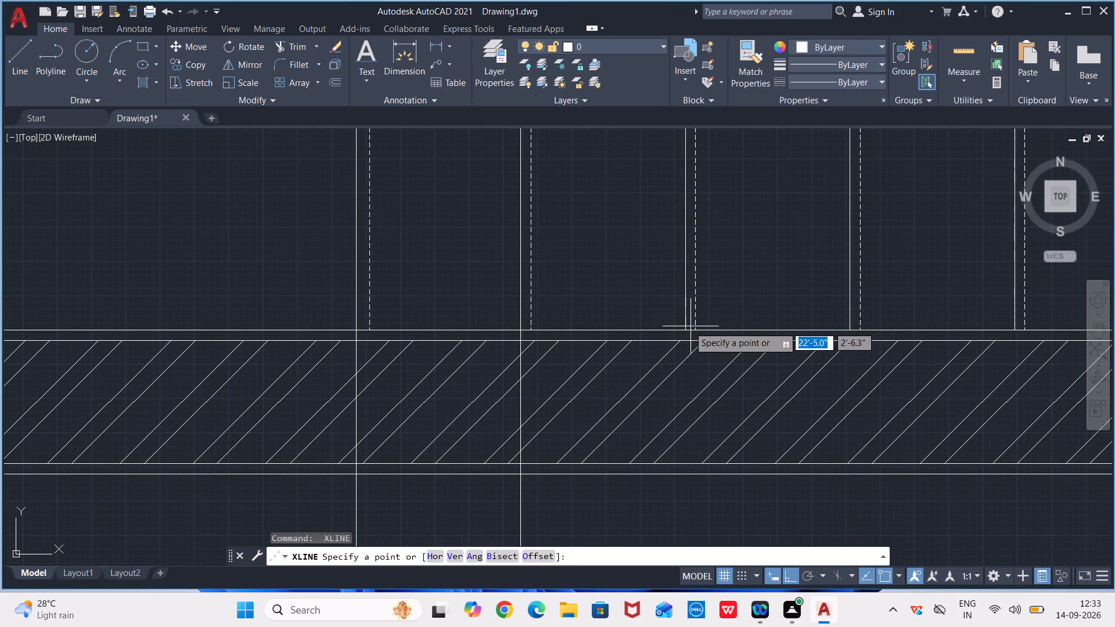
{"action": "left_click", "coordinate": [682, 331]}
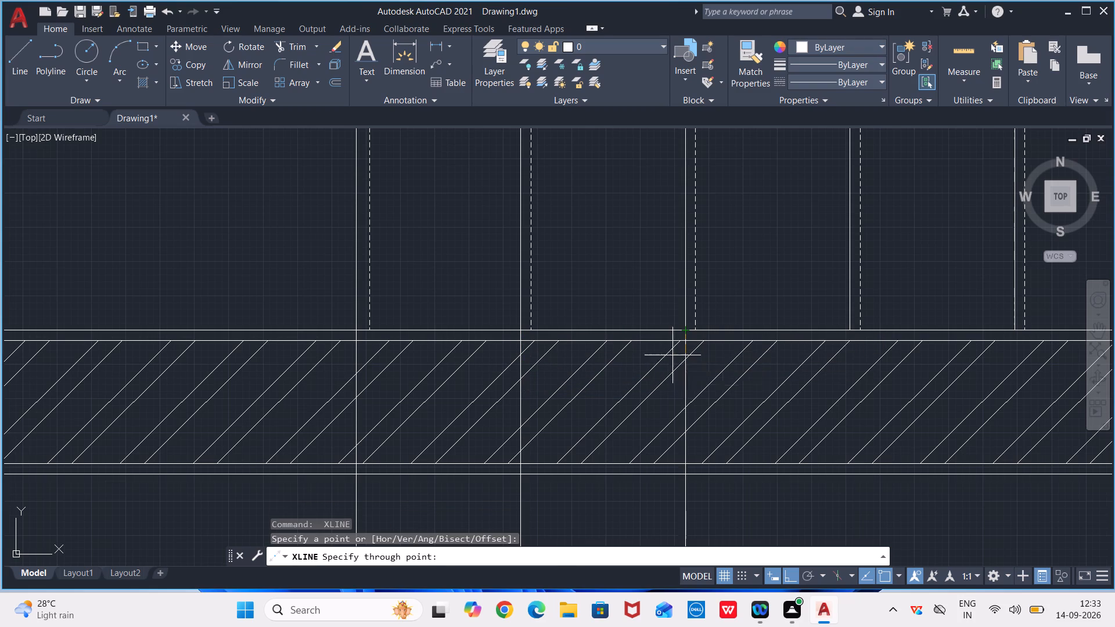
{"action": "left_click", "coordinate": [670, 365]}
{"action": "key", "text": "space"}
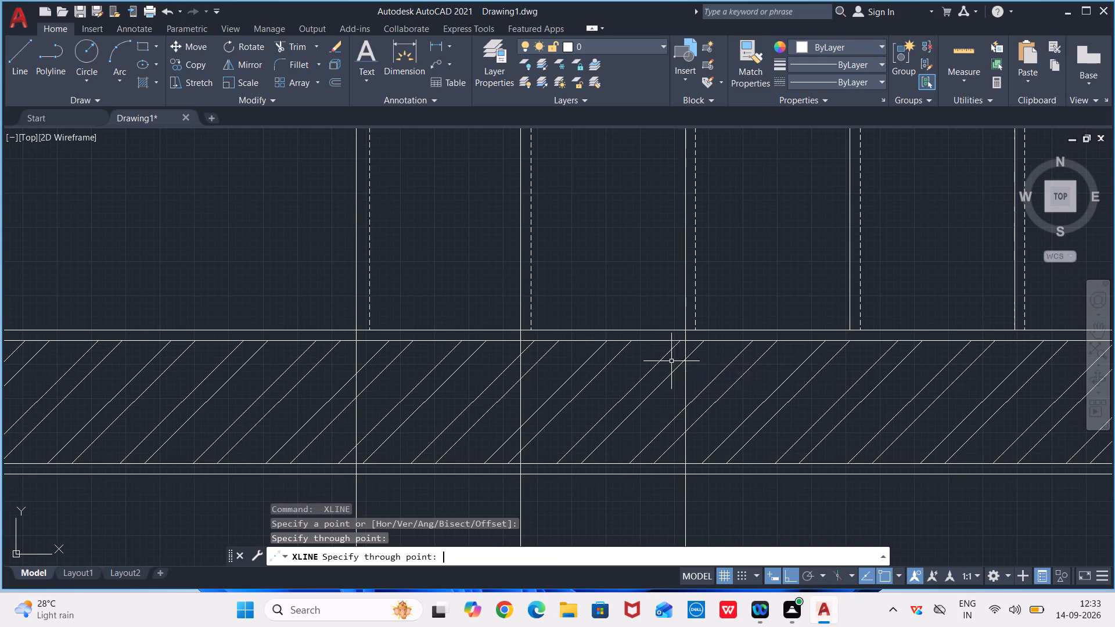
Draw vertical construction lines through the solid riser lines between steps 3 and 4 and between steps 4 and 5.
{"action": "key", "text": "space"}
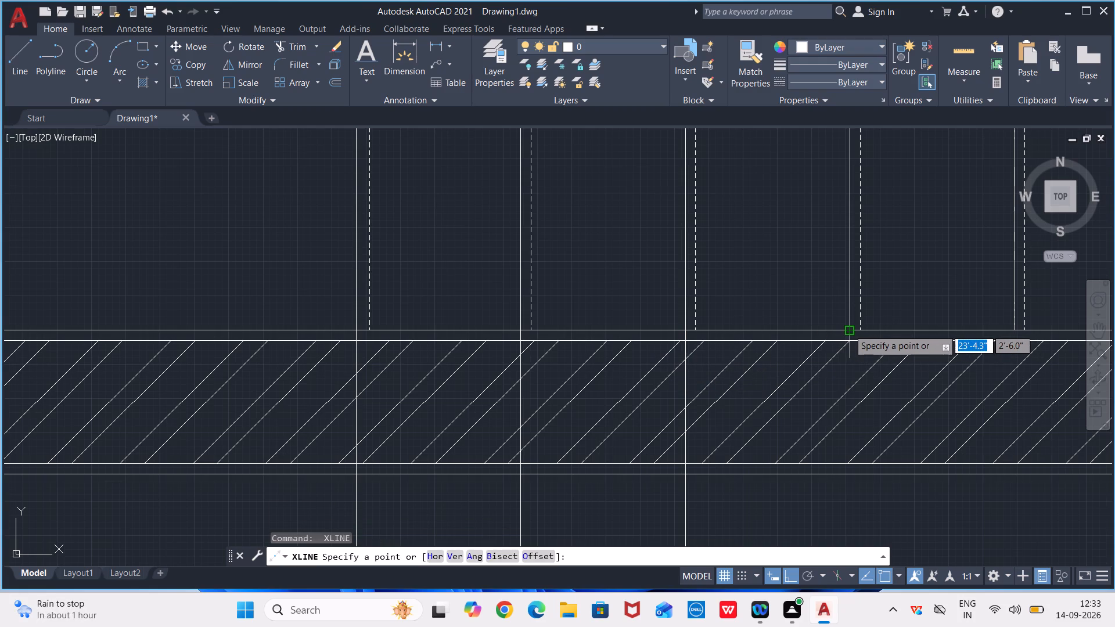
{"action": "left_click", "coordinate": [848, 330]}
{"action": "left_click", "coordinate": [843, 361]}
{"action": "middle_click_drag", "start_coordinate": [843, 364], "coordinate": [843, 365]}
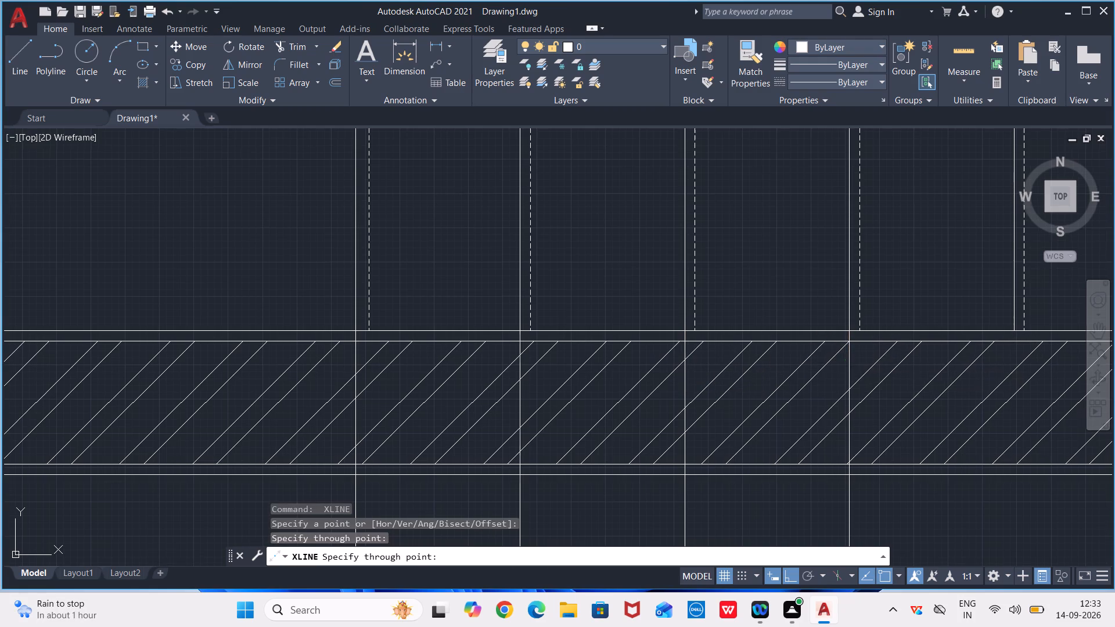
{"action": "middle_click_drag", "start_coordinate": [843, 365], "coordinate": [618, 386]}
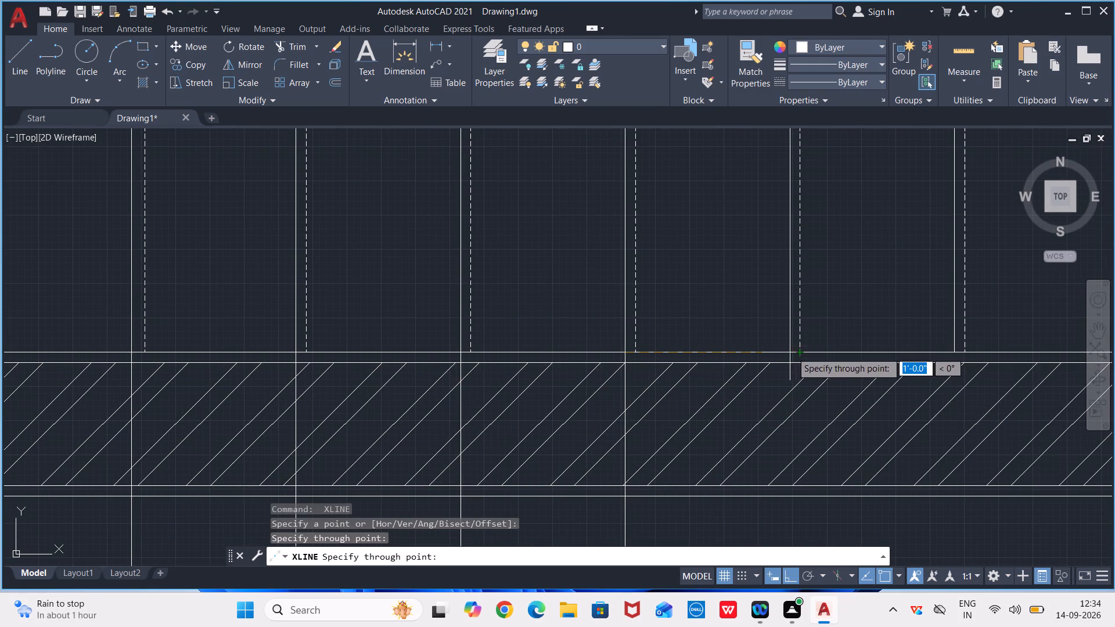
{"action": "key", "text": "space"}
{"action": "key", "text": "space"}
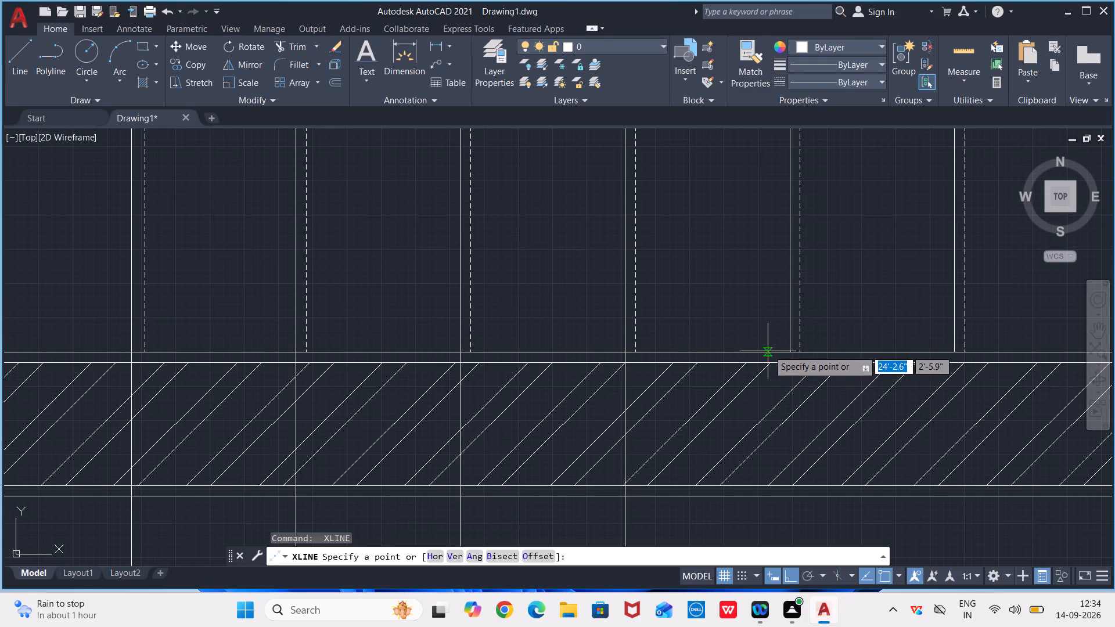
{"action": "left_click", "coordinate": [790, 352]}
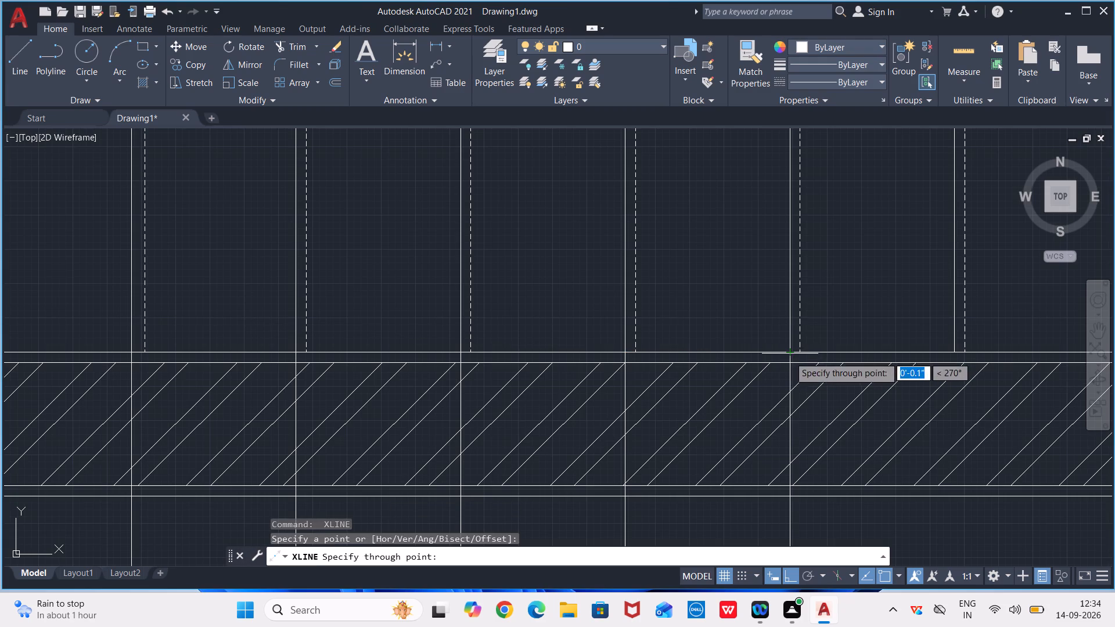
{"action": "left_click", "coordinate": [792, 411]}
{"action": "middle_click_drag", "start_coordinate": [806, 400], "coordinate": [607, 398]}
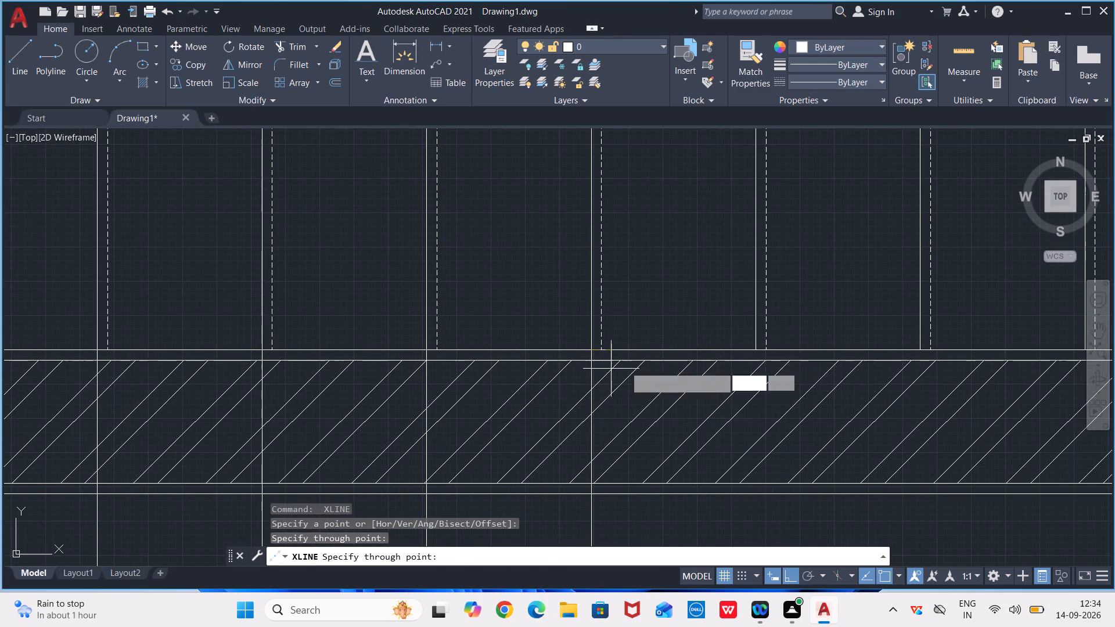
{"action": "key", "text": "space"}
Draw vertical construction lines through the solid riser lines between steps 5 and 6 and between steps 6 and 7.
{"action": "key", "text": "space"}
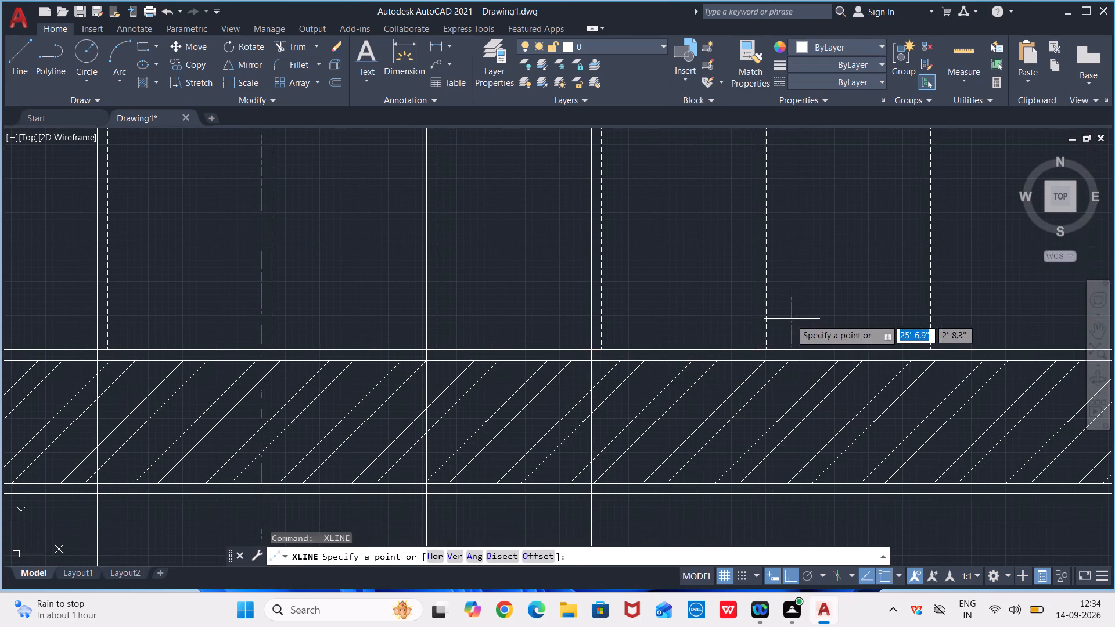
{"action": "left_click", "coordinate": [757, 350]}
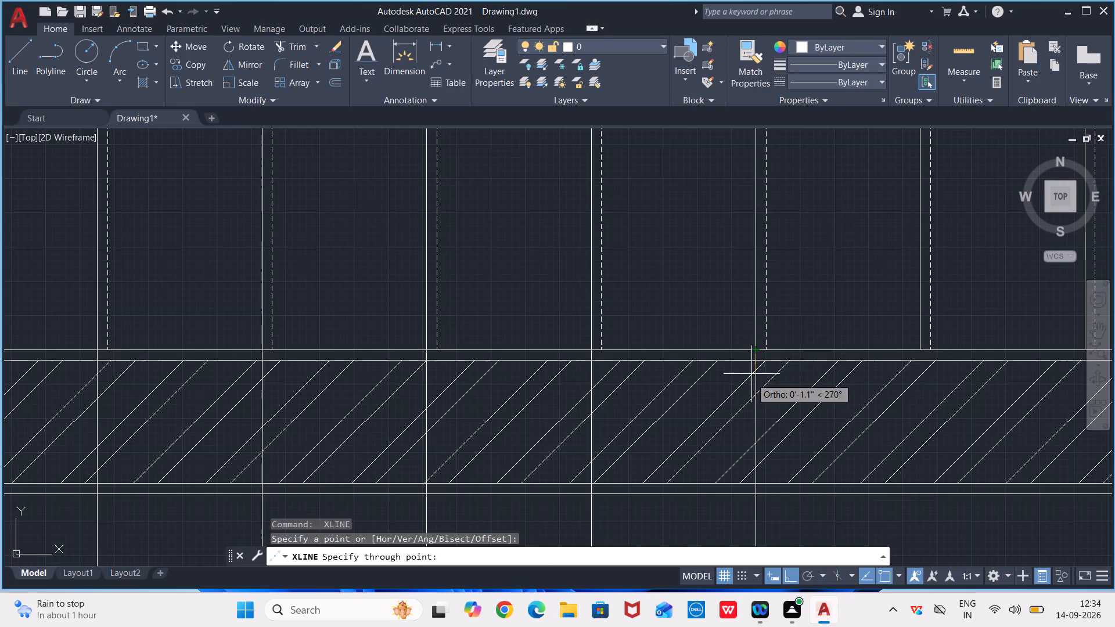
{"action": "left_click", "coordinate": [750, 385]}
{"action": "middle_click_drag", "start_coordinate": [750, 385], "coordinate": [602, 381]}
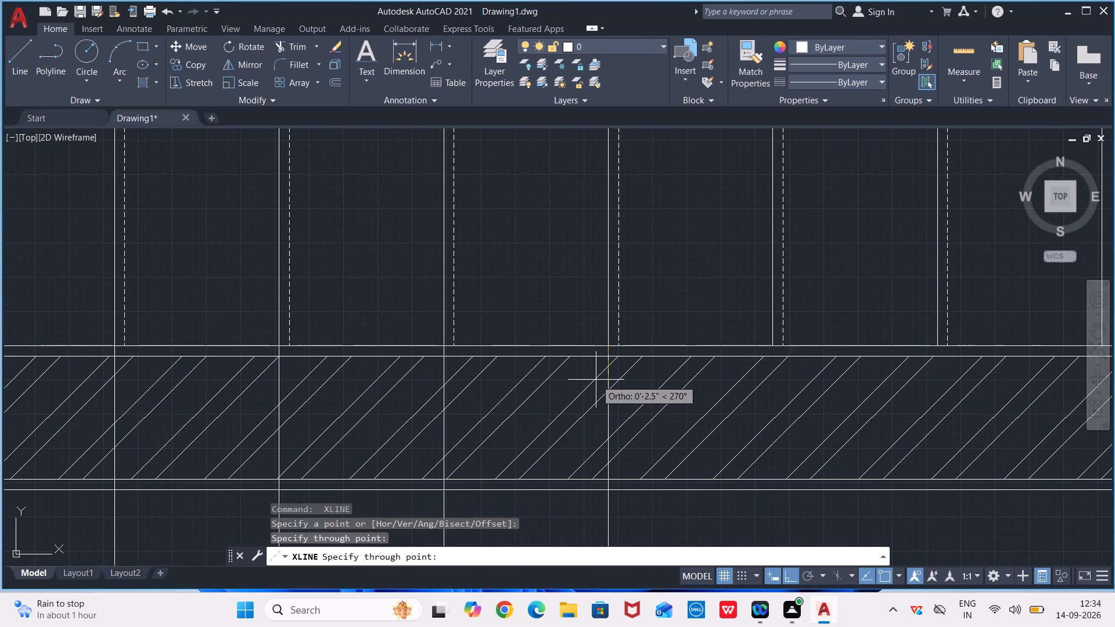
{"action": "key", "text": "space"}
{"action": "key", "text": "space"}
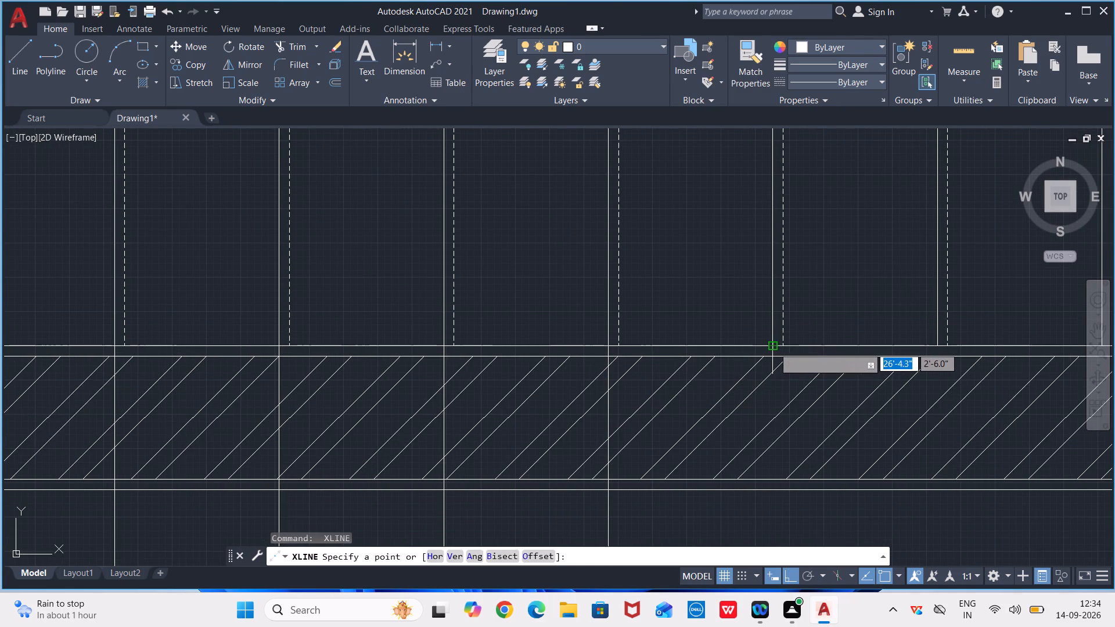
{"action": "left_click", "coordinate": [774, 347]}
{"action": "left_click", "coordinate": [761, 415]}
{"action": "middle_click_drag", "start_coordinate": [760, 414], "coordinate": [592, 420]}
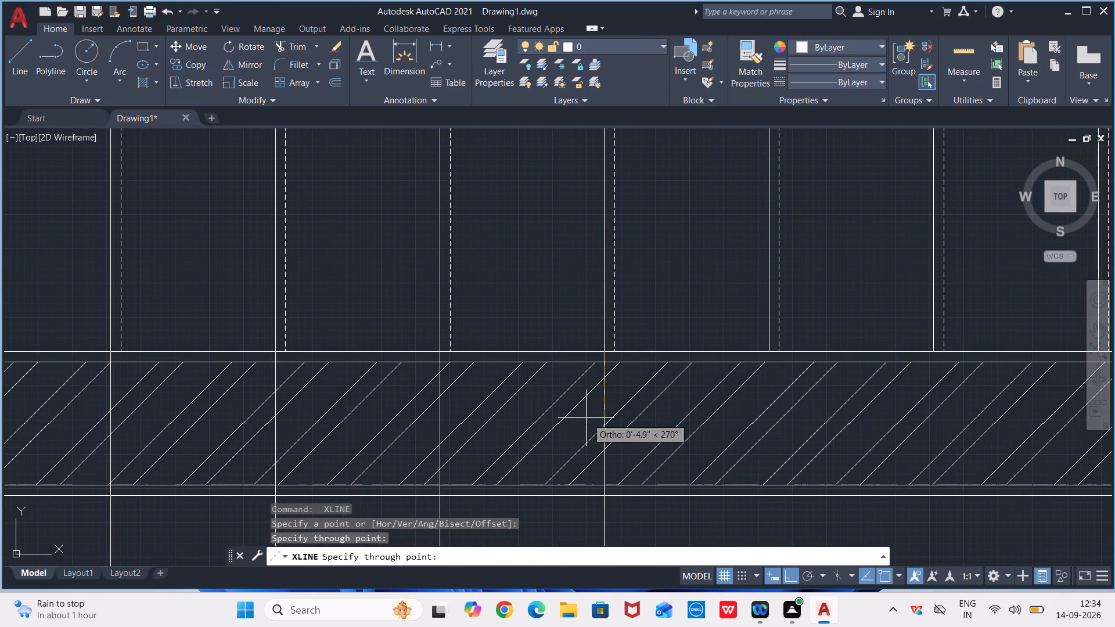
{"action": "key", "text": "space"}
Draw vertical construction lines through the bottom ends of the solid riser lines between steps 7 and 8 and between steps 8 and 9.
{"action": "key", "text": "space"}
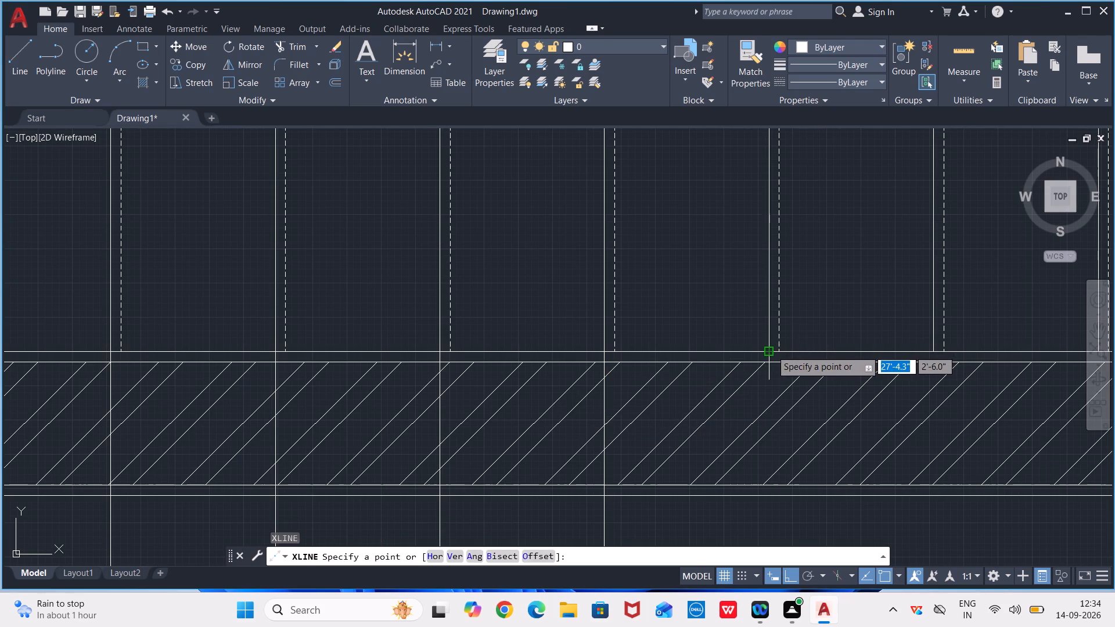
{"action": "left_click", "coordinate": [771, 350]}
{"action": "left_click", "coordinate": [769, 394]}
{"action": "scroll", "coordinate": [768, 392], "scroll_direction": "down", "scroll_amount": 1}
{"action": "middle_click_drag", "start_coordinate": [768, 392], "coordinate": [600, 382]}
{"action": "key", "text": "space"}
{"action": "key", "text": "space"}
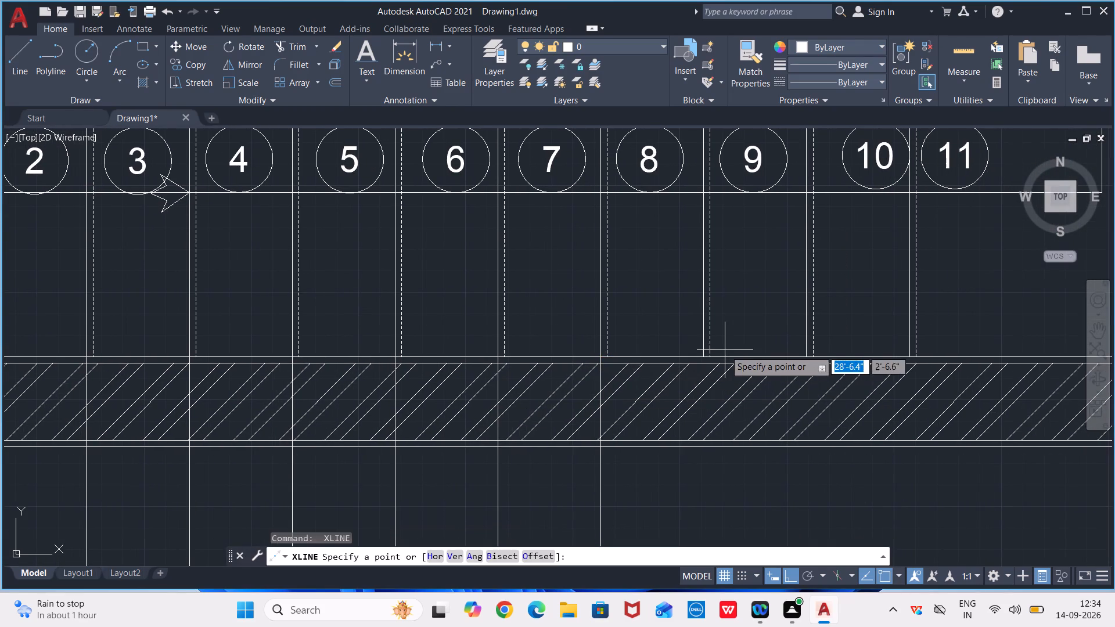
{"action": "left_click", "coordinate": [702, 356]}
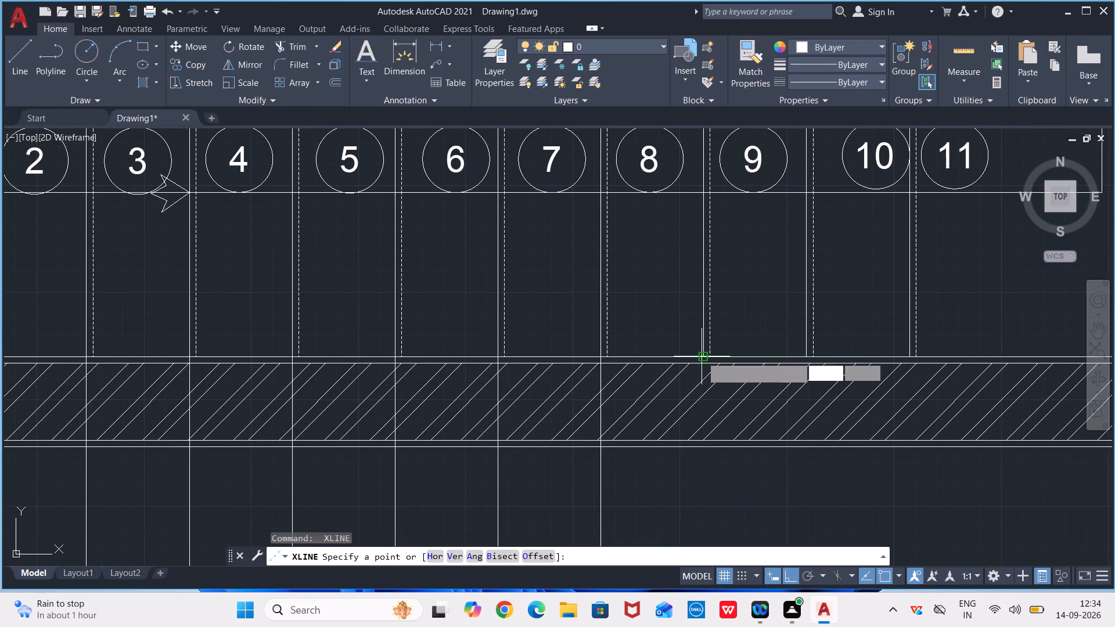
{"action": "double_click", "coordinate": [696, 382]}
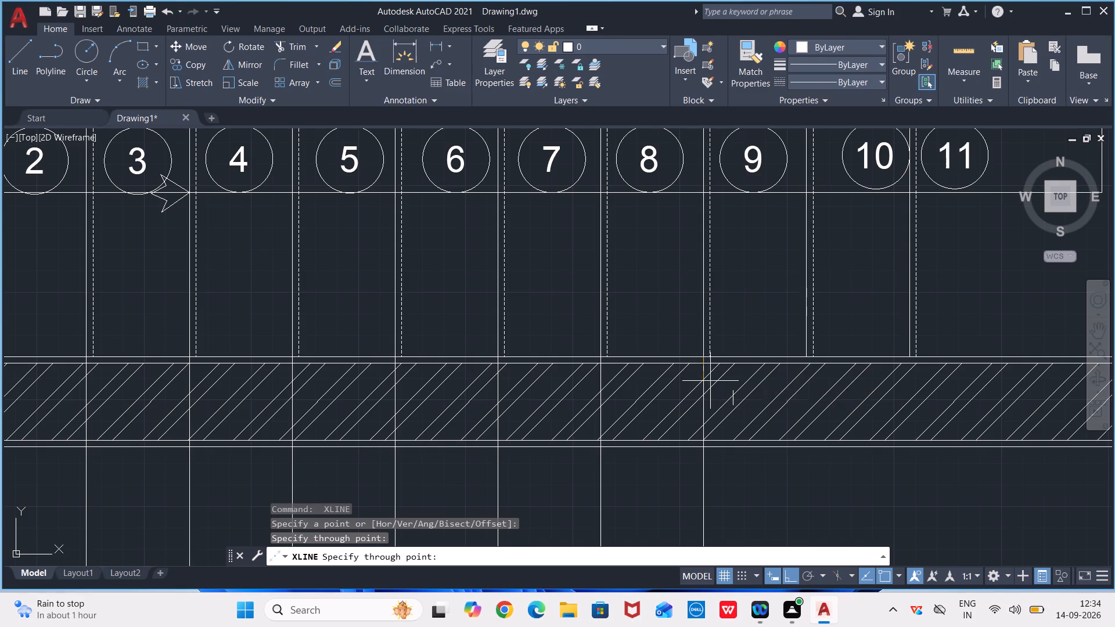
{"action": "key", "text": "space"}
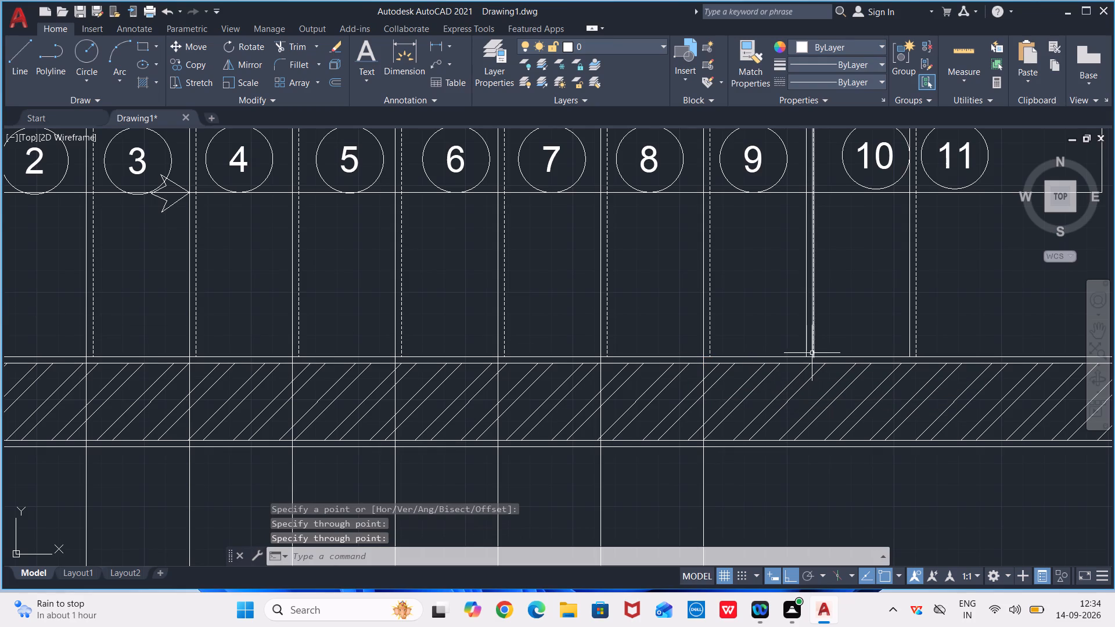
Draw vertical construction lines through the solid riser lines between steps 9 and 10 and between steps 10 and 11.
{"action": "key", "text": "space"}
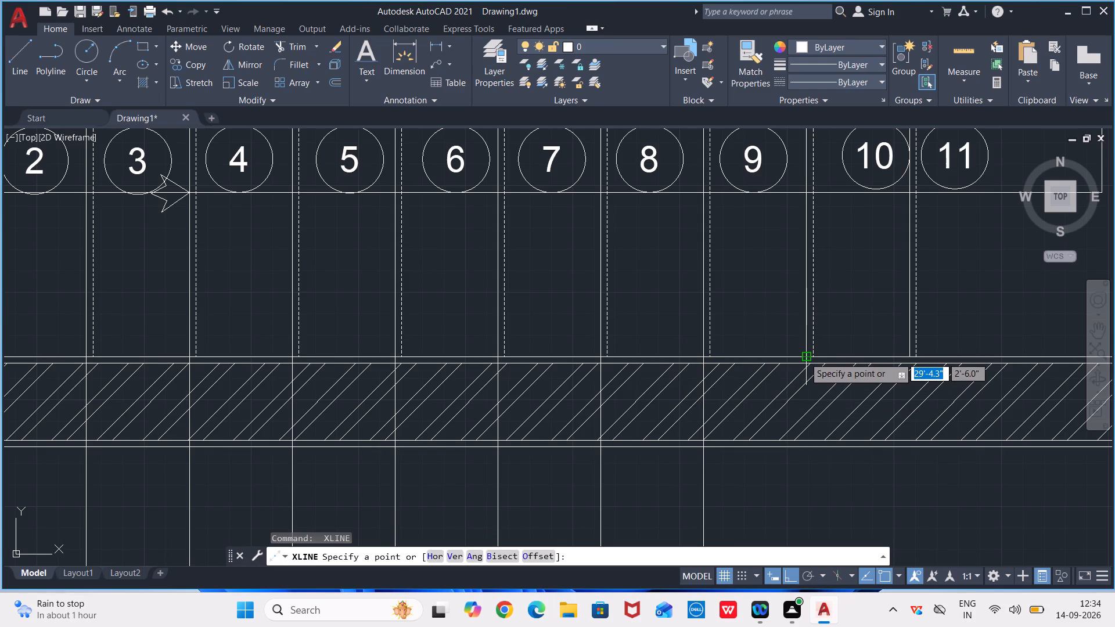
{"action": "left_click", "coordinate": [804, 357]}
{"action": "double_click", "coordinate": [789, 423]}
{"action": "middle_click_drag", "start_coordinate": [787, 418], "coordinate": [782, 419]}
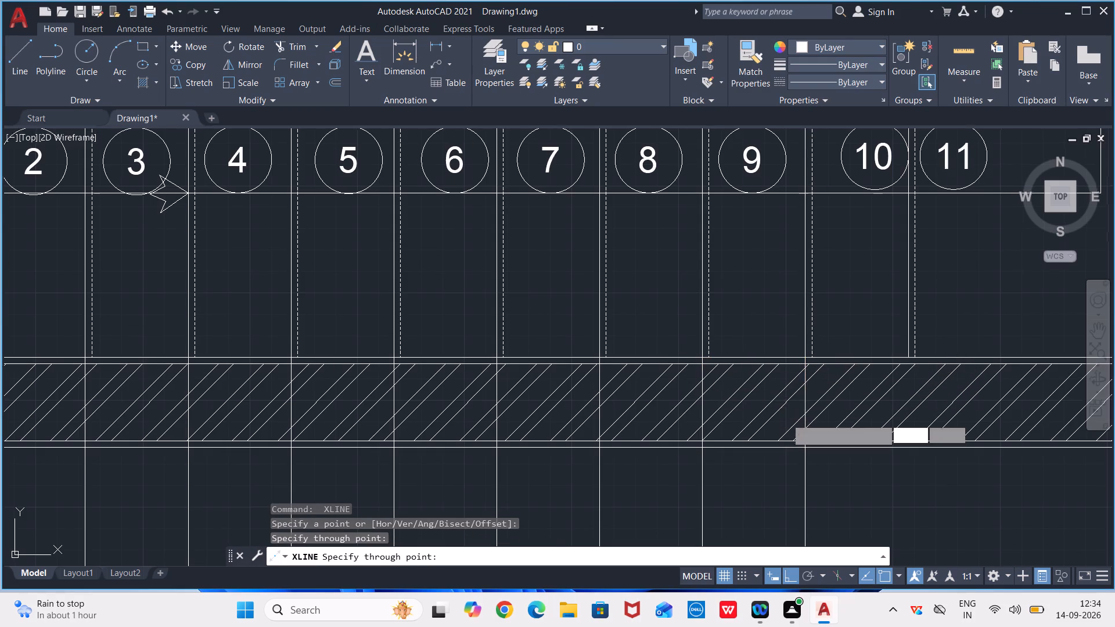
{"action": "middle_click_drag", "start_coordinate": [782, 419], "coordinate": [624, 417]}
{"action": "key", "text": "space"}
{"action": "key", "text": "space"}
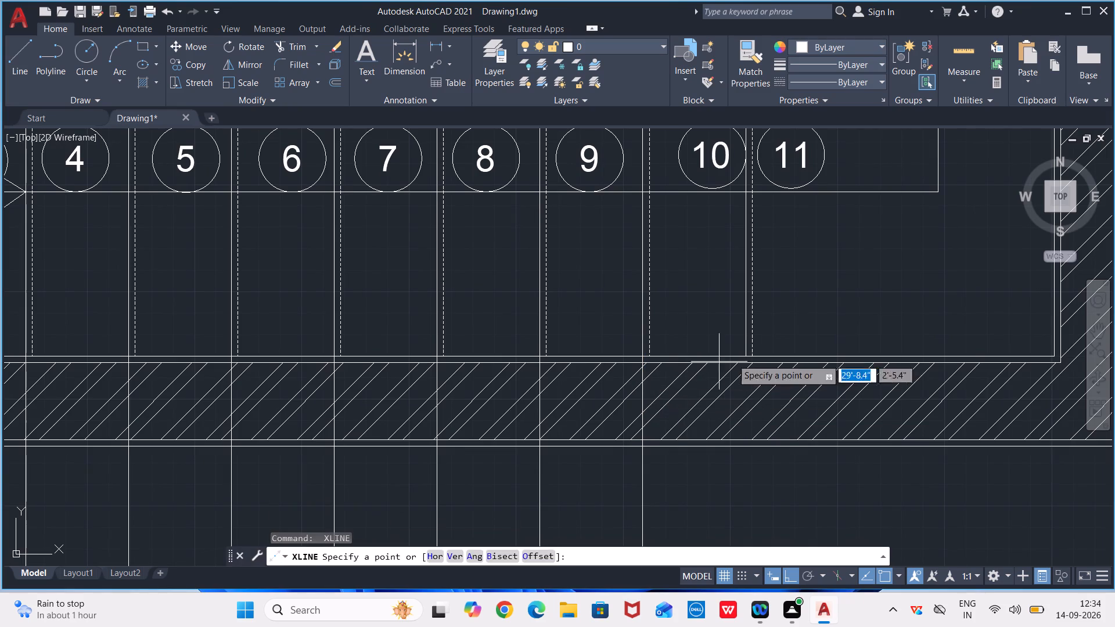
{"action": "left_click", "coordinate": [745, 356]}
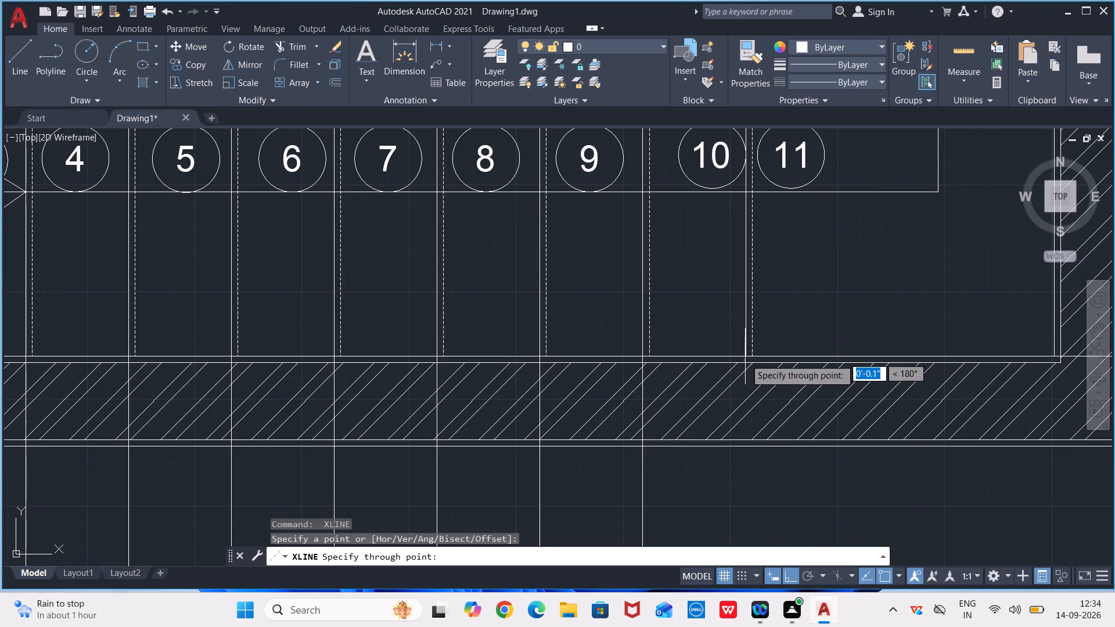
{"action": "left_click", "coordinate": [736, 391]}
{"action": "scroll", "coordinate": [730, 403], "scroll_direction": "down", "scroll_amount": 3}
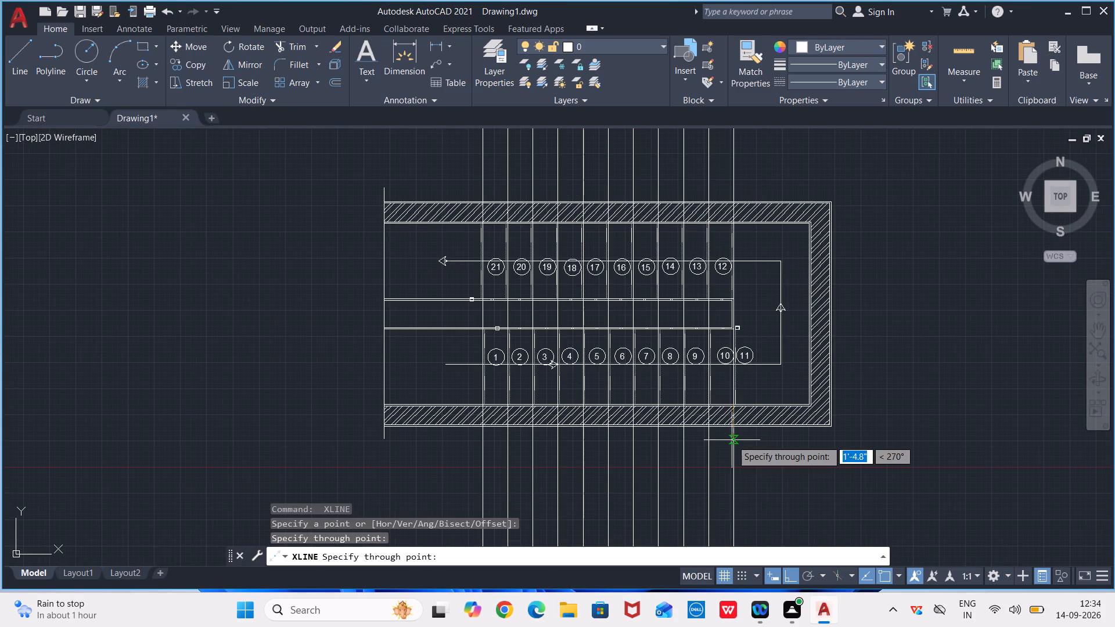
{"action": "middle_click_drag", "start_coordinate": [792, 448], "coordinate": [783, 471]}
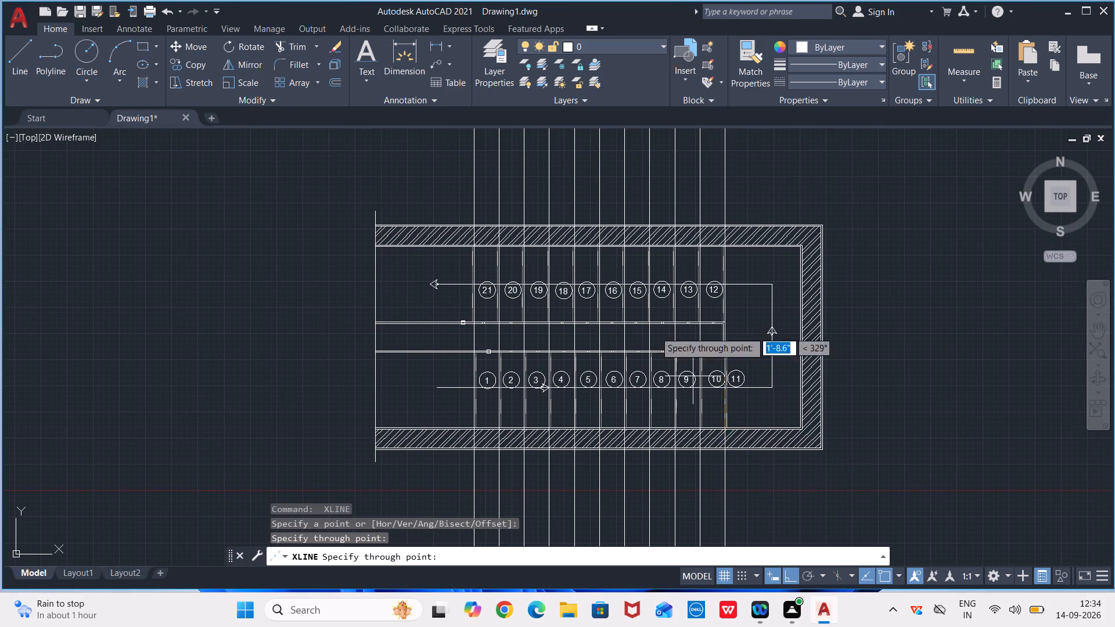
{"action": "key", "text": "Escape"}
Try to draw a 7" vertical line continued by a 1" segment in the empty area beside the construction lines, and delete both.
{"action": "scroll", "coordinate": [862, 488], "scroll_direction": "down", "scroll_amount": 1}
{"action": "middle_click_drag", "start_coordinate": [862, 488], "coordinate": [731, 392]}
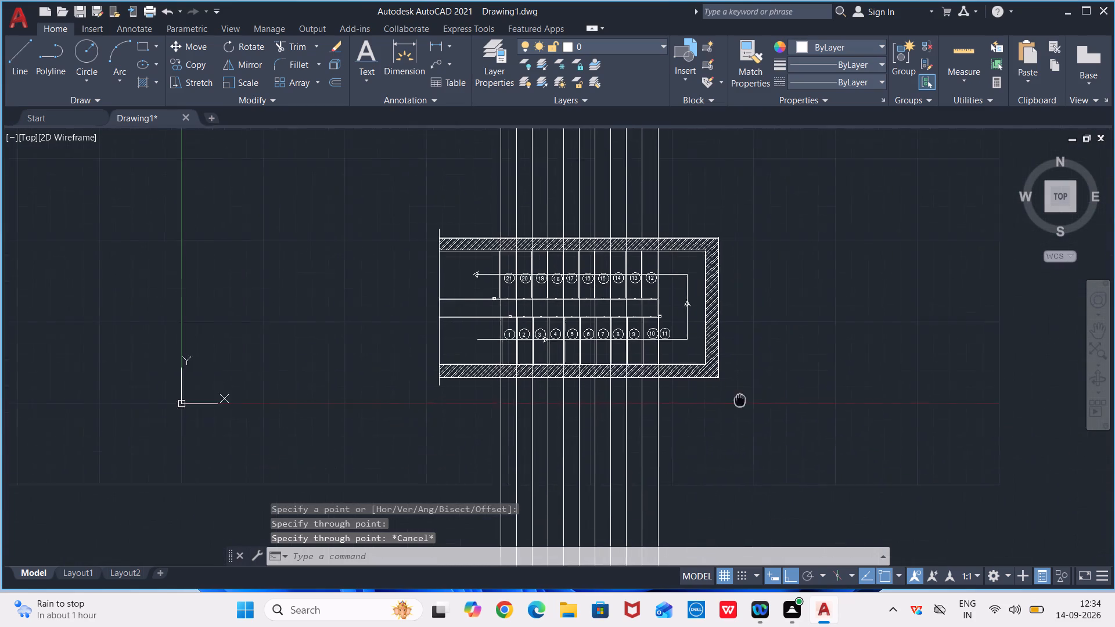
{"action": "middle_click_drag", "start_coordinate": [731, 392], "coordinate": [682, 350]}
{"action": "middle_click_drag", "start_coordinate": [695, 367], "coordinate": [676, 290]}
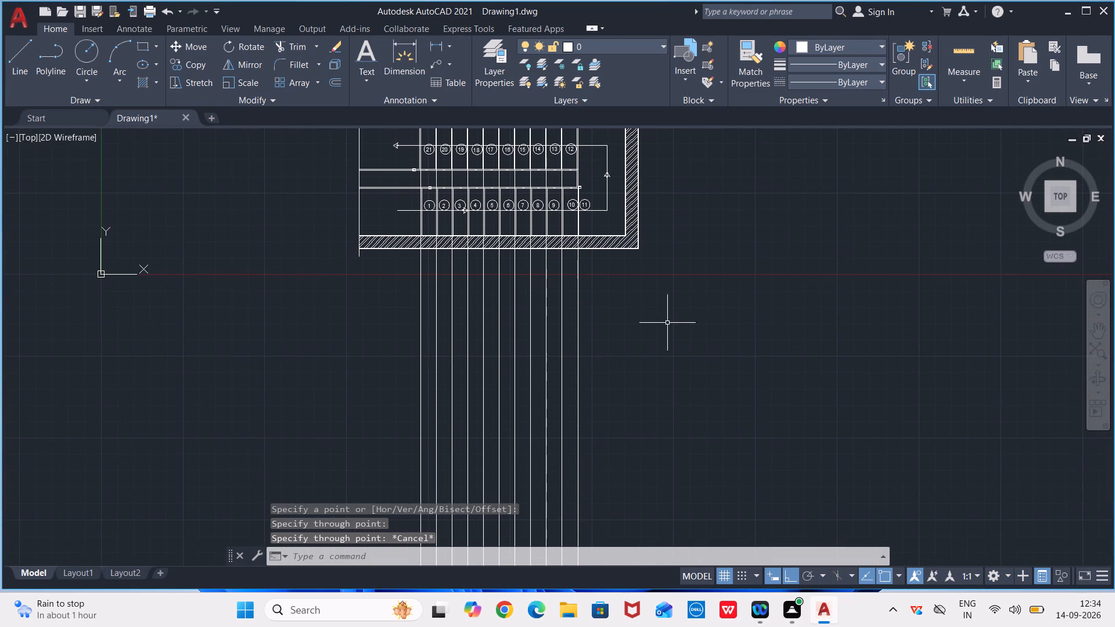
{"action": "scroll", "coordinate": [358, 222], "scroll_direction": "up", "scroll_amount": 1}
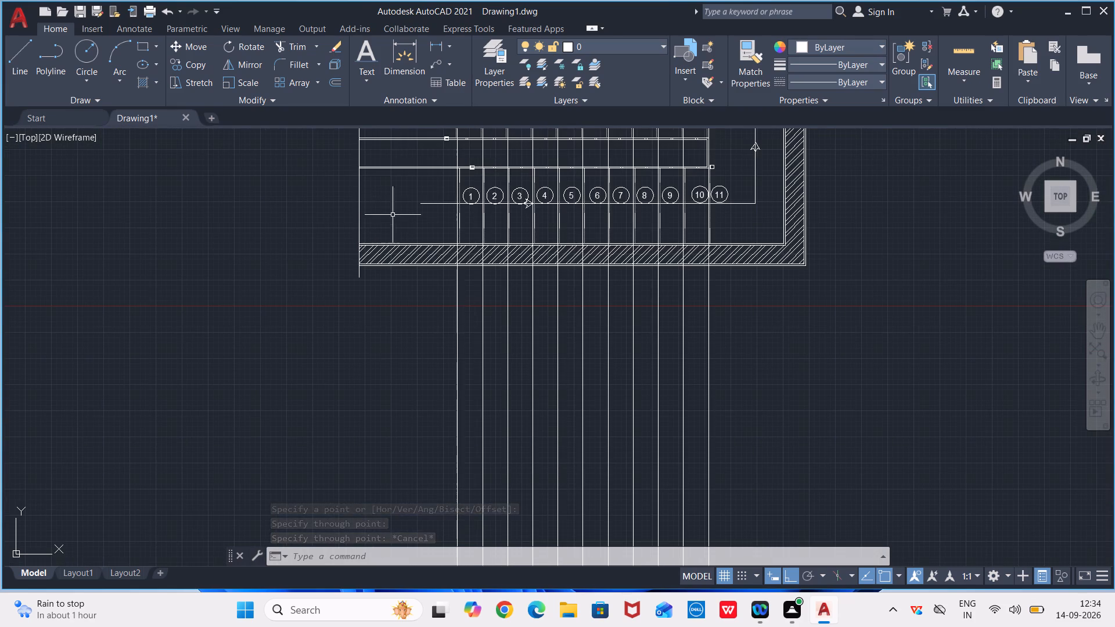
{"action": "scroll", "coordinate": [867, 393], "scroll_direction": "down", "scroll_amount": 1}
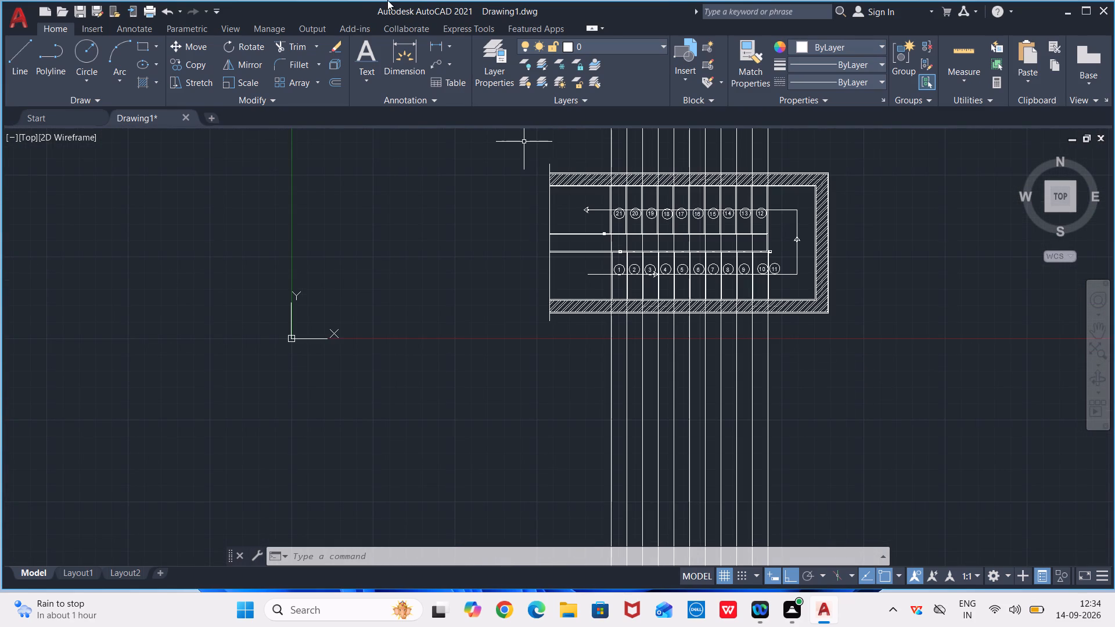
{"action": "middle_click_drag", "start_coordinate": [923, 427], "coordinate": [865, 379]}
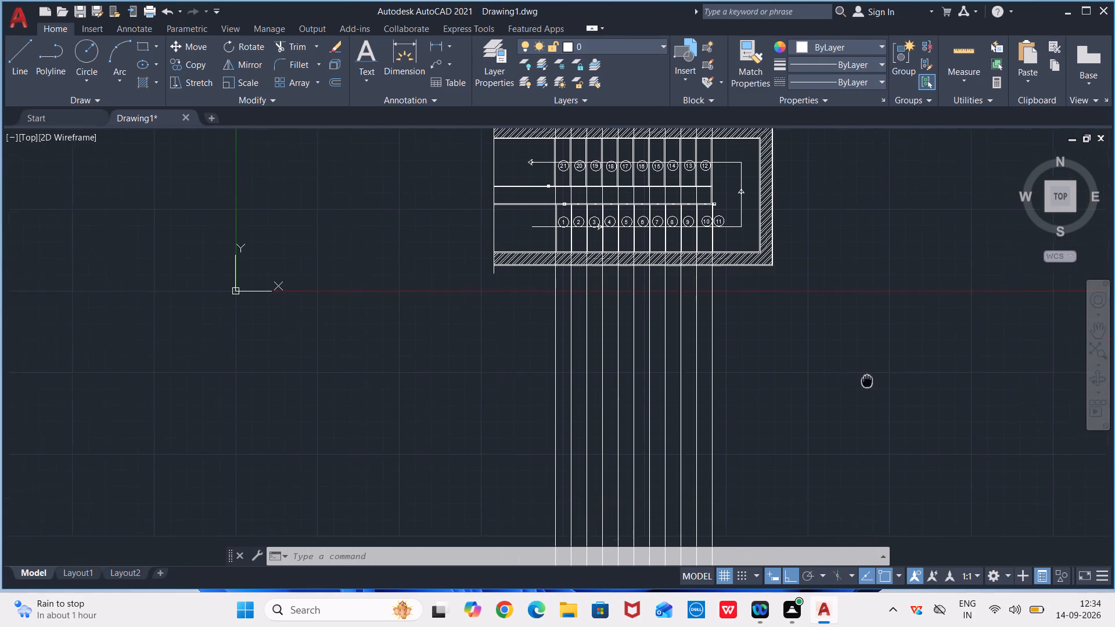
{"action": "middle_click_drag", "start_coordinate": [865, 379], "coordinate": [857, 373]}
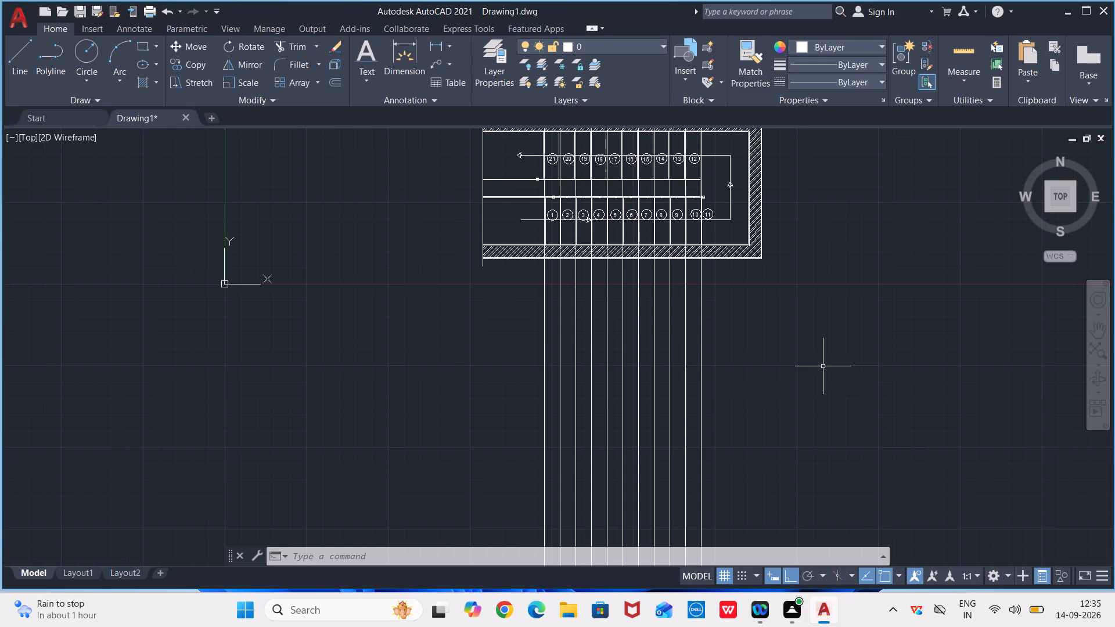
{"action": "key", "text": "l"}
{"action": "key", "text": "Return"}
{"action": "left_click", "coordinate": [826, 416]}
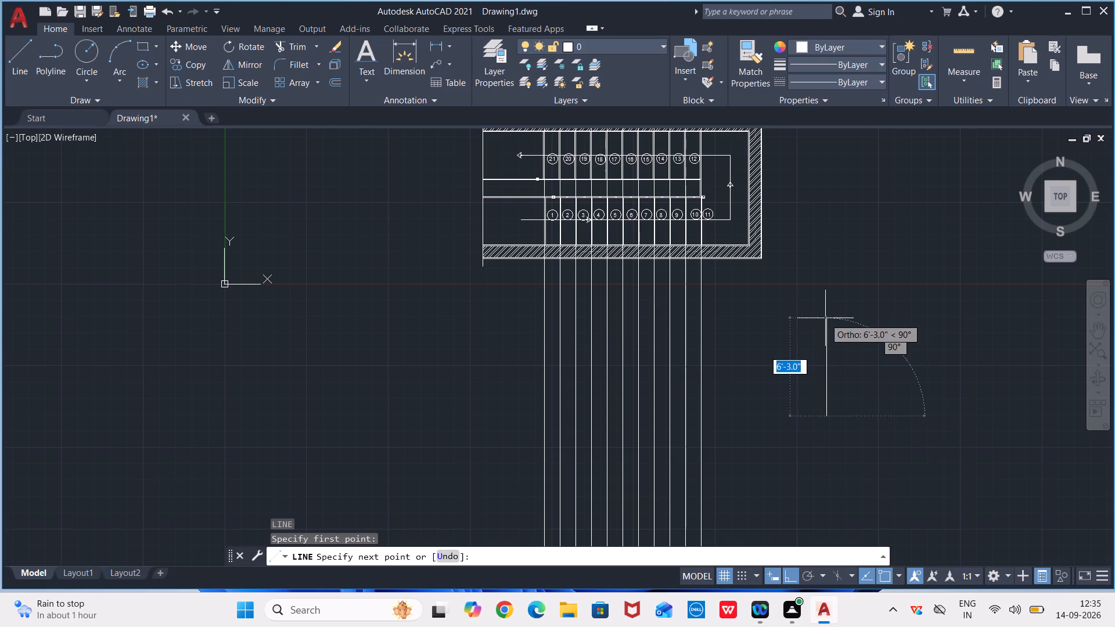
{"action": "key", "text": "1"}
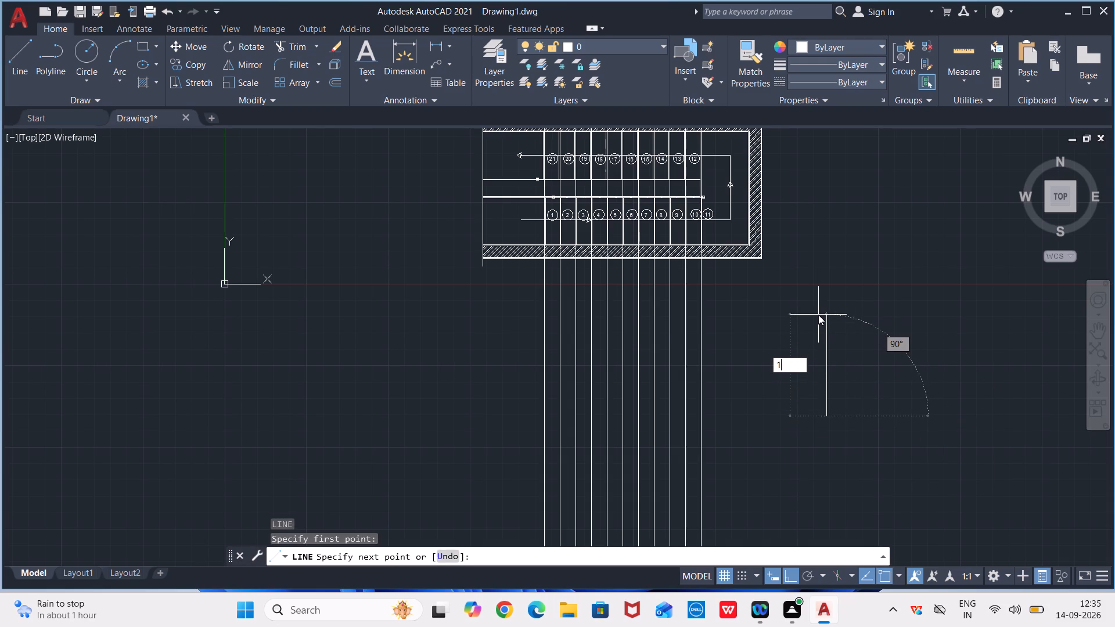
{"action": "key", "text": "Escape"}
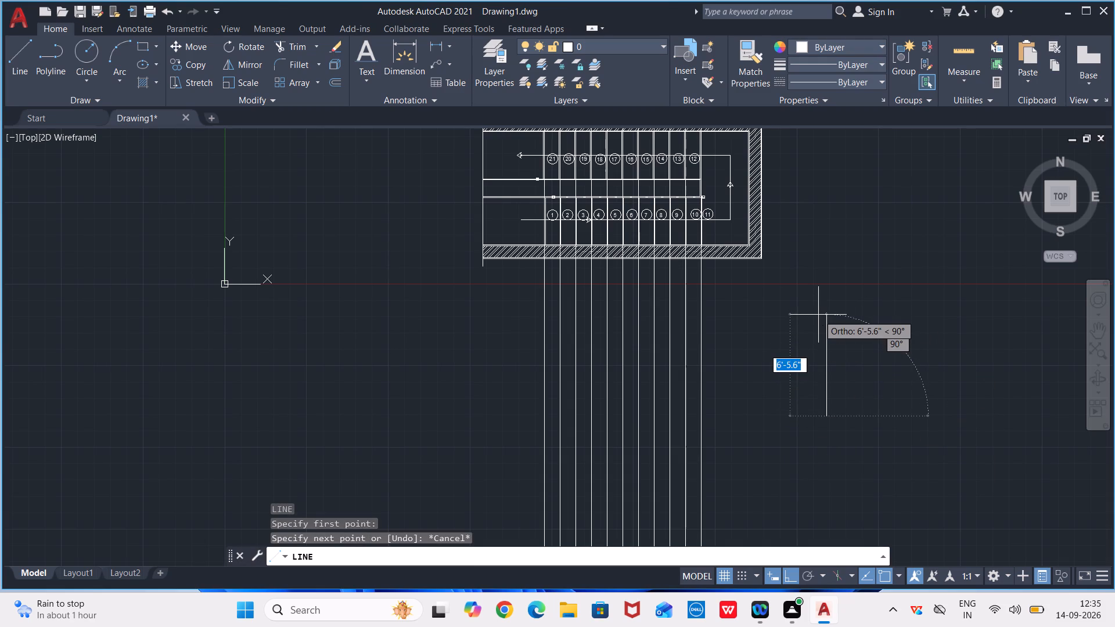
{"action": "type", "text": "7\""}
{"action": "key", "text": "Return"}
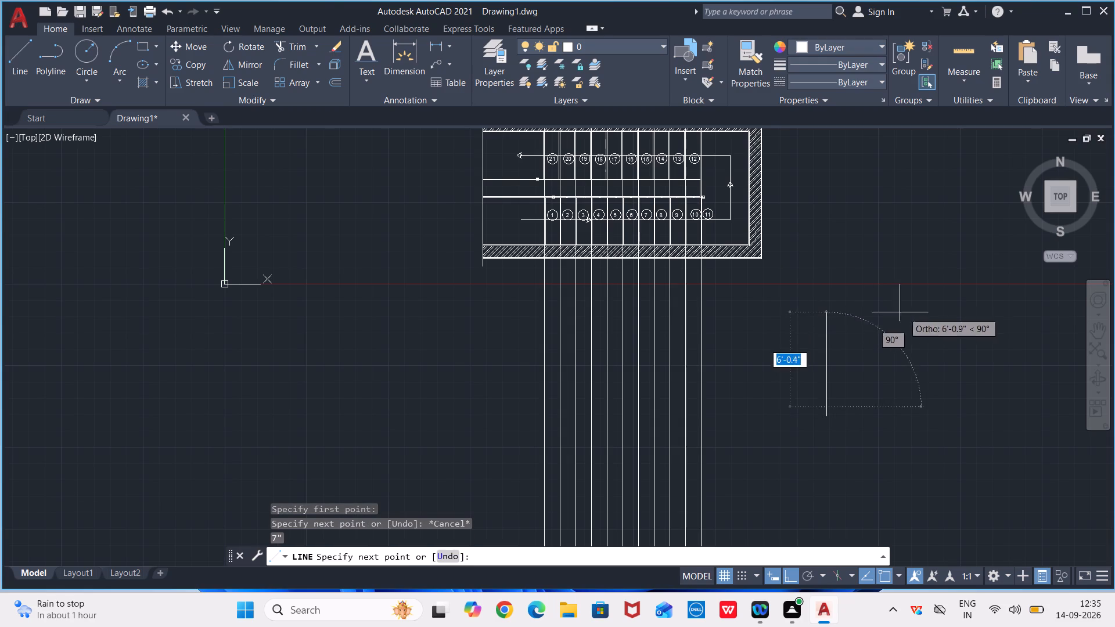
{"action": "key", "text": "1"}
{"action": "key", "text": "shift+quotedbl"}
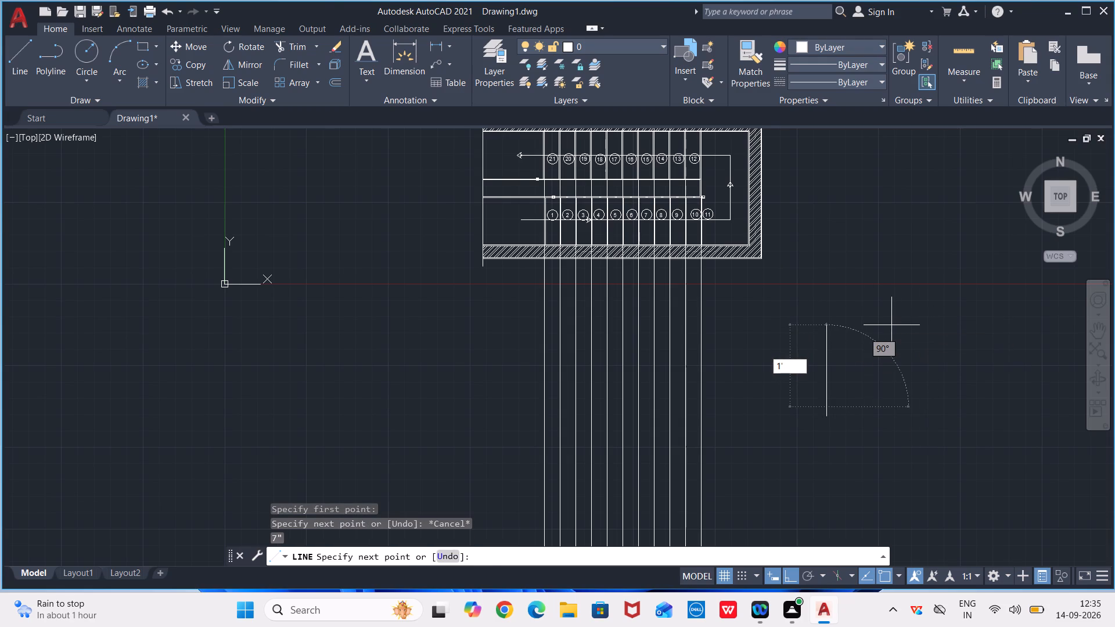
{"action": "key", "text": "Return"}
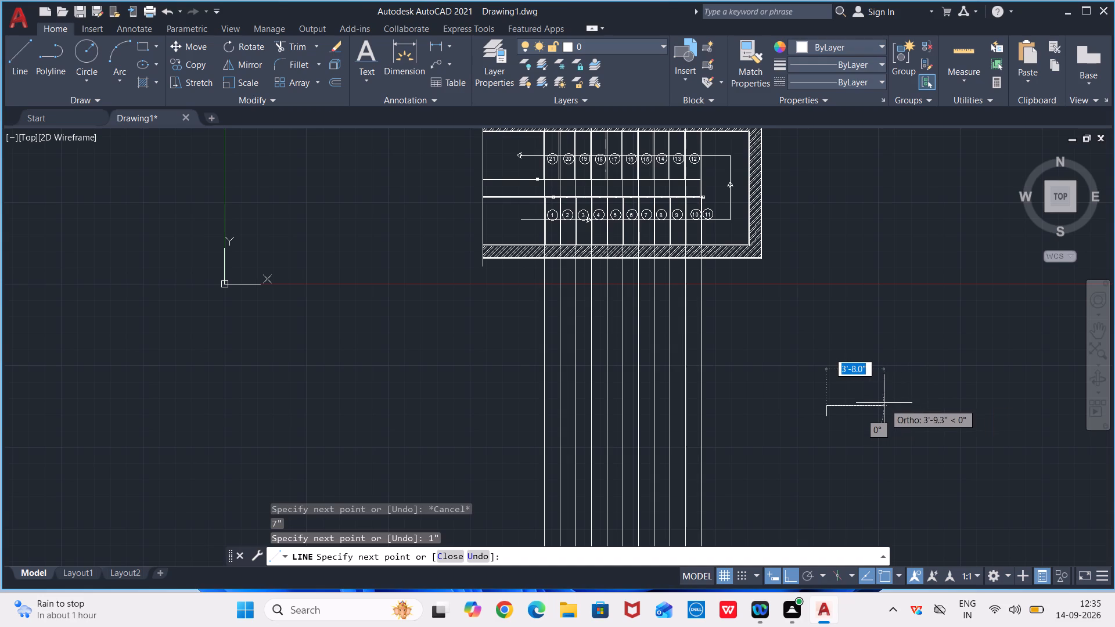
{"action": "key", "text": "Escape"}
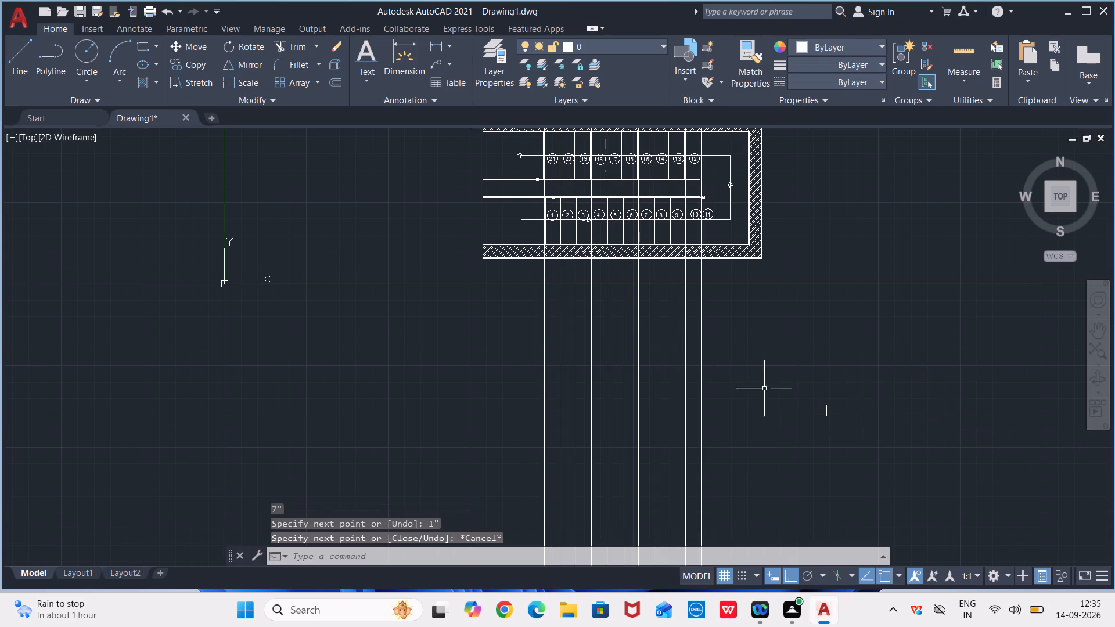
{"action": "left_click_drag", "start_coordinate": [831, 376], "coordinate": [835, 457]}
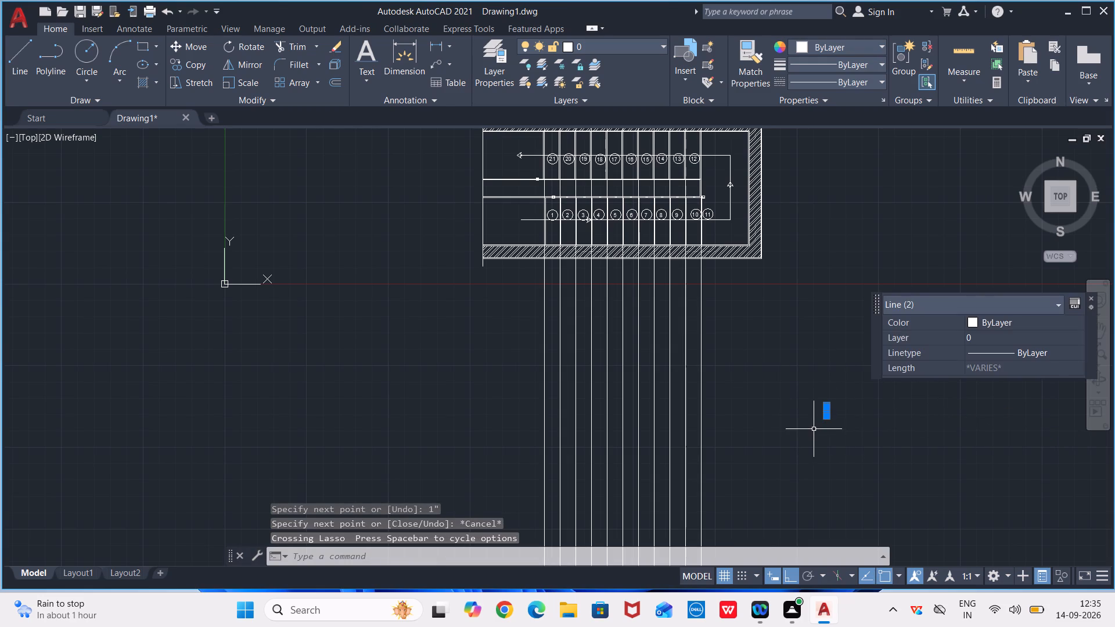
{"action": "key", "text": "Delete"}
Draw a step profile beside the construction lines: a 7" riser line upward, continued by a 1' horizontal tread line to the right.
{"action": "key", "text": "l"}
{"action": "key", "text": "Return"}
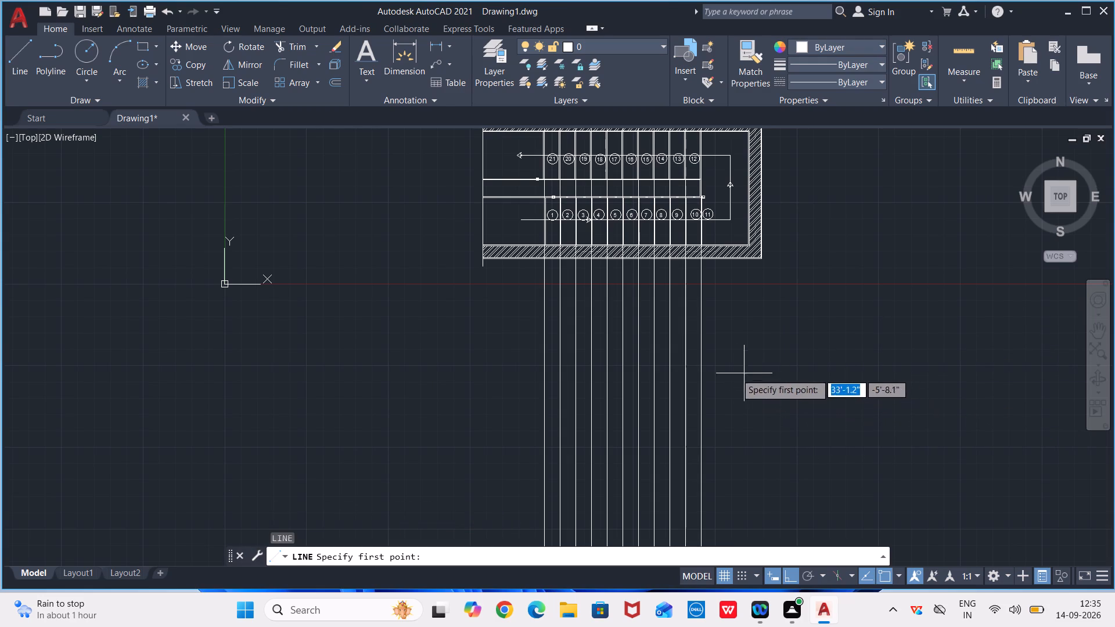
{"action": "left_click", "coordinate": [831, 433]}
{"action": "type", "text": "7\""}
{"action": "key", "text": "Return"}
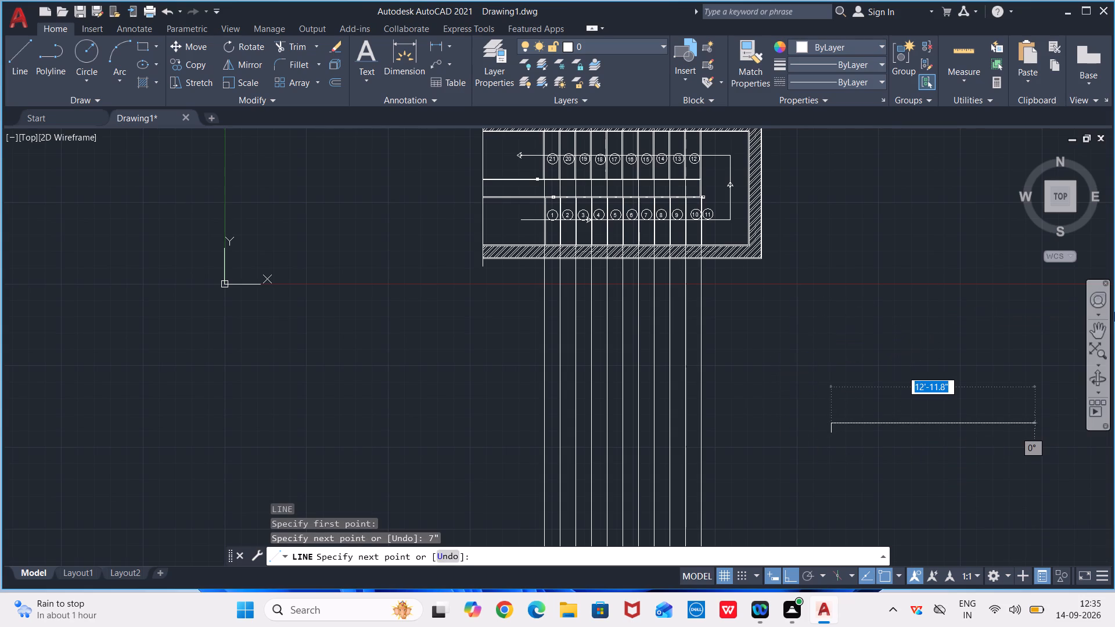
{"action": "key", "text": "1"}
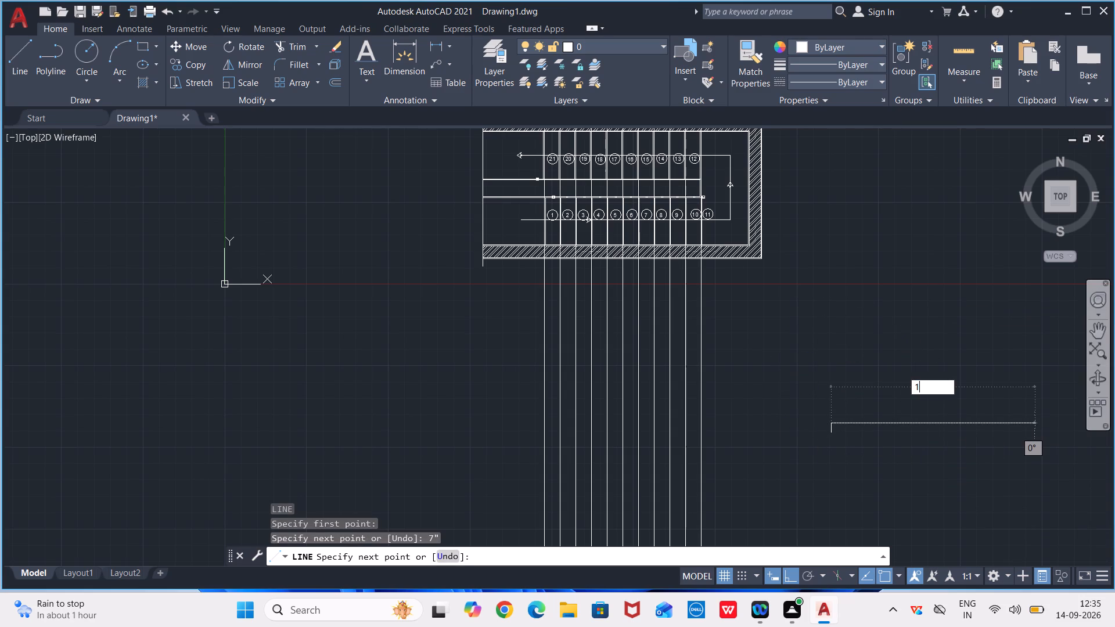
{"action": "key", "text": "apostrophe"}
{"action": "key", "text": "Return"}
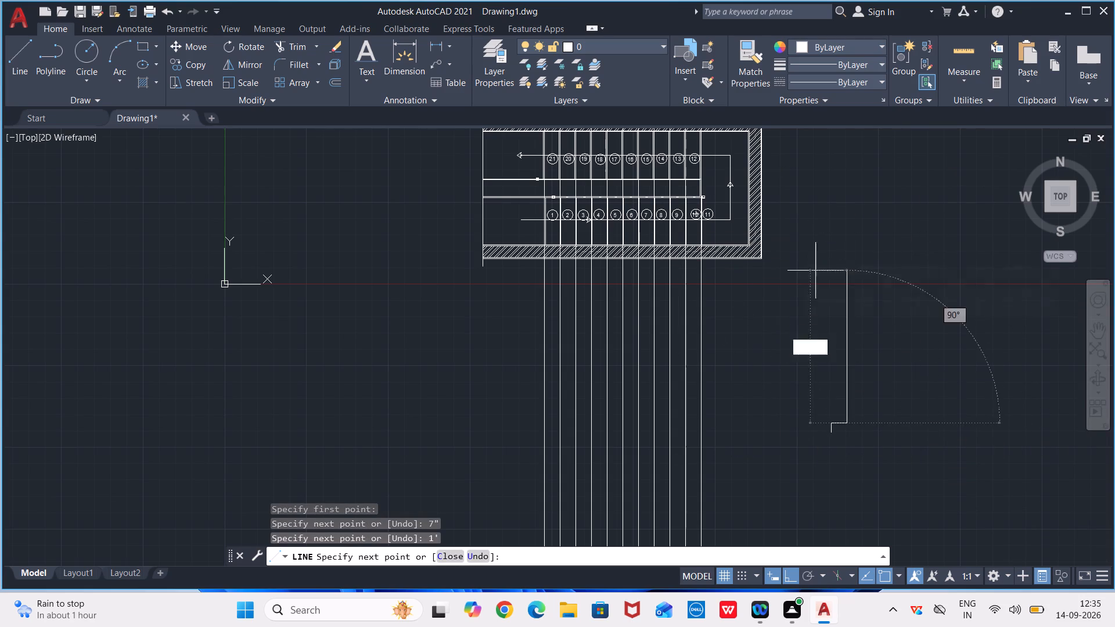
{"action": "key", "text": "Escape"}
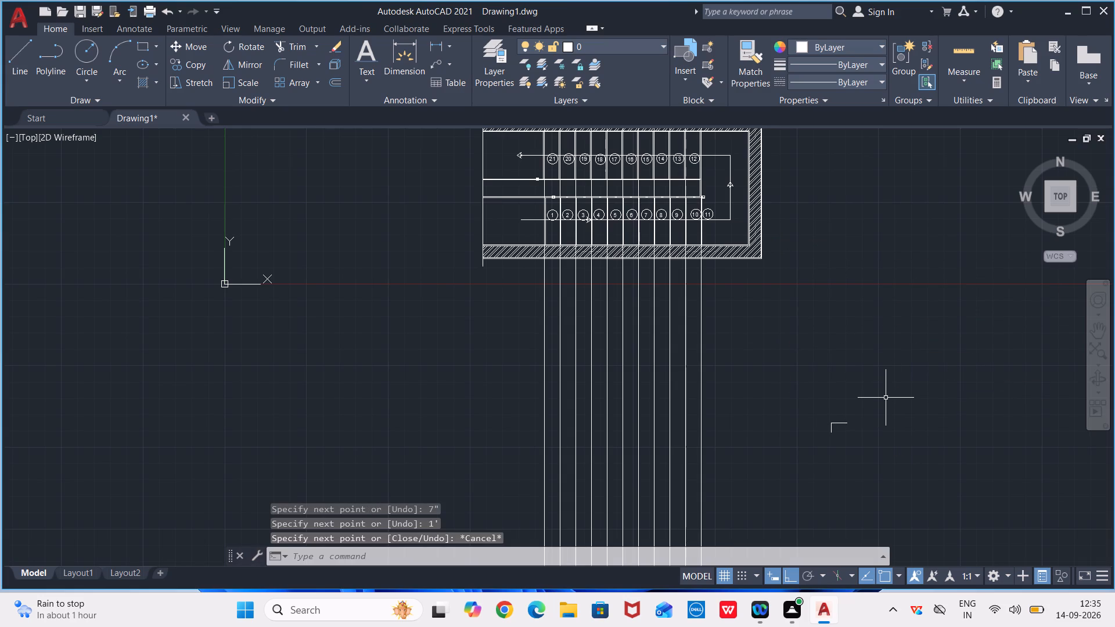
Offset the step profile's riser line and tread line 1" toward the inside of the step.
{"action": "middle_click_drag", "start_coordinate": [815, 427], "coordinate": [815, 426]}
{"action": "middle_click_drag", "start_coordinate": [815, 426], "coordinate": [767, 335]}
{"action": "scroll", "coordinate": [782, 327], "scroll_direction": "up", "scroll_amount": 4}
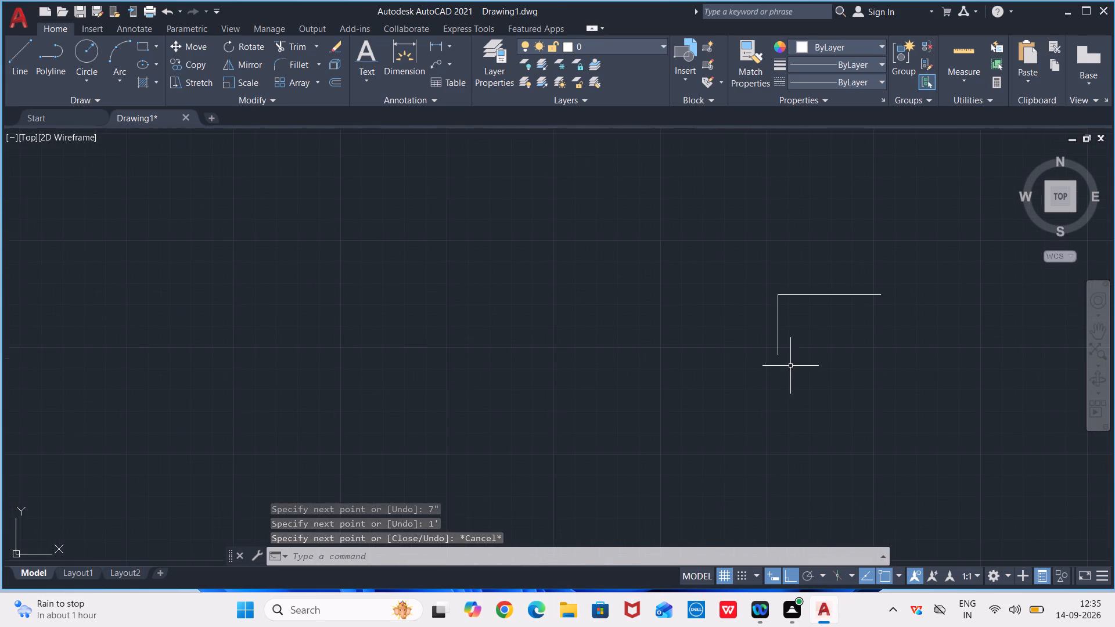
{"action": "middle_click_drag", "start_coordinate": [792, 365], "coordinate": [739, 388]}
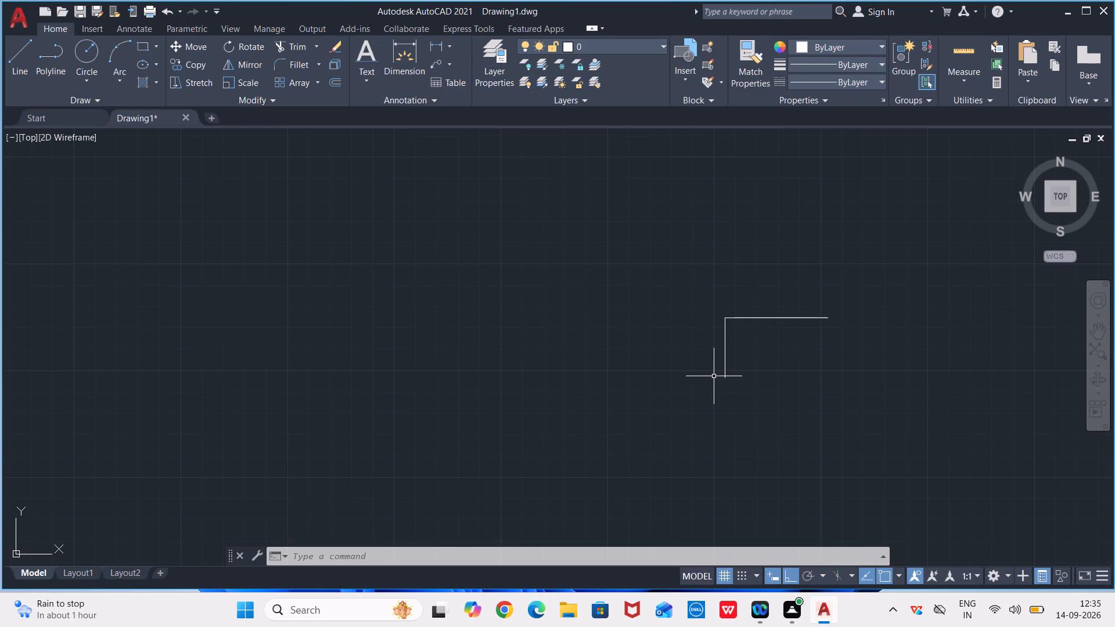
{"action": "type", "text": "OF"}
{"action": "key", "text": "Return"}
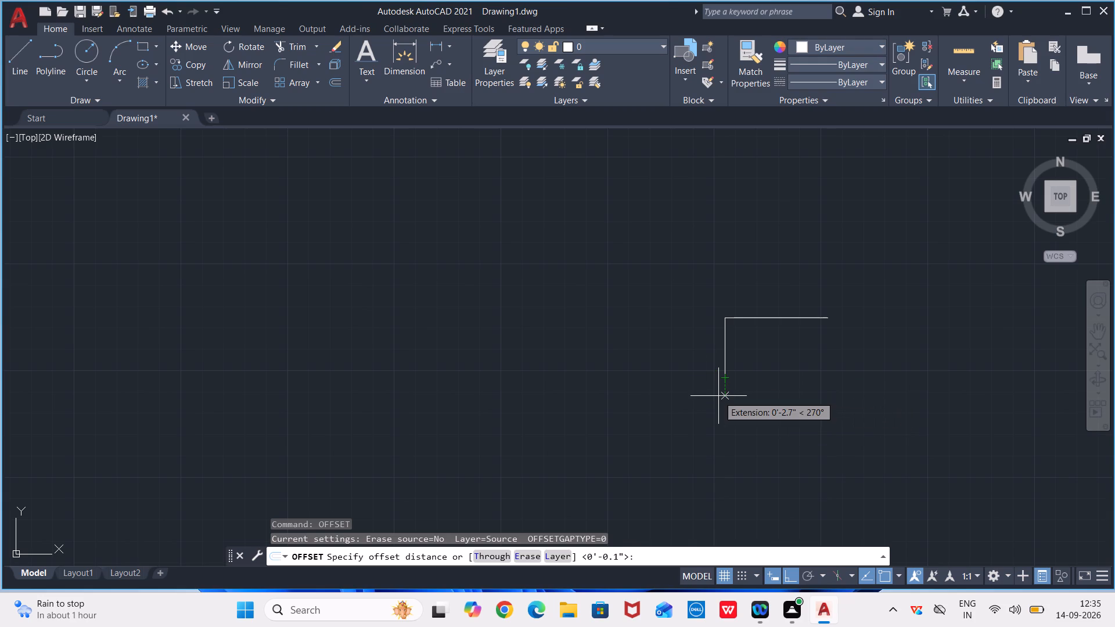
{"action": "type", "text": "1\""}
{"action": "key", "text": "Return"}
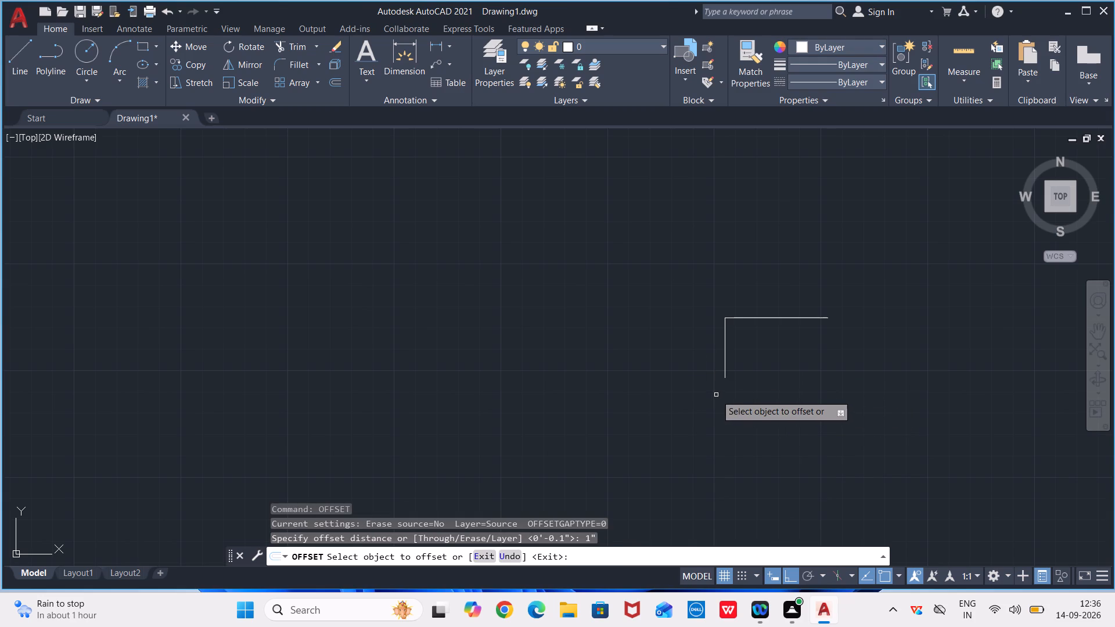
{"action": "left_click", "coordinate": [724, 349]}
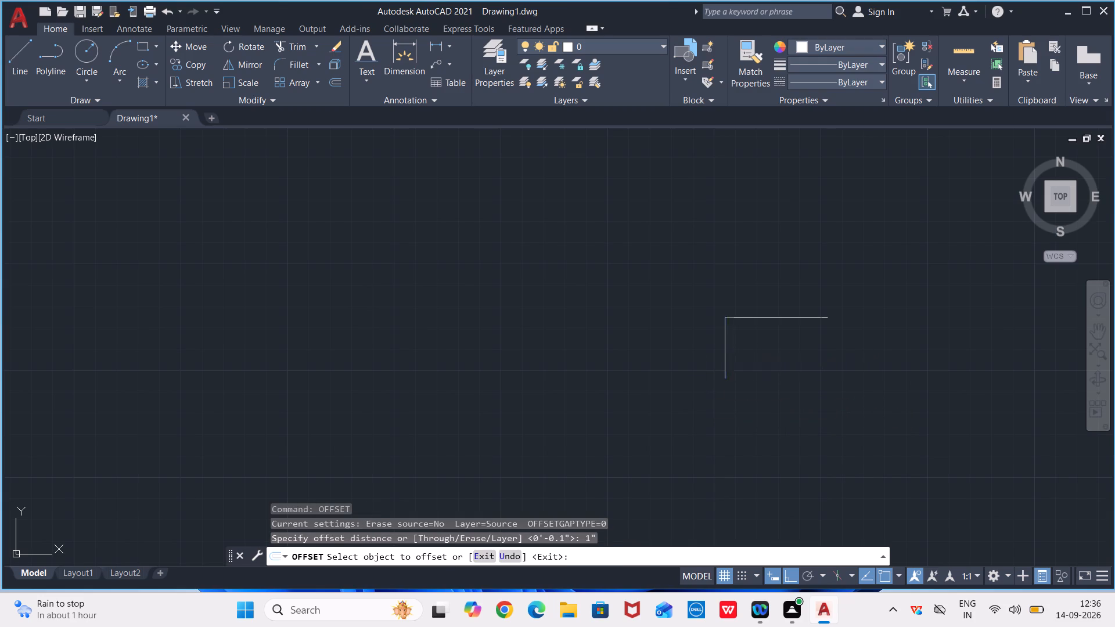
{"action": "left_click", "coordinate": [742, 349]}
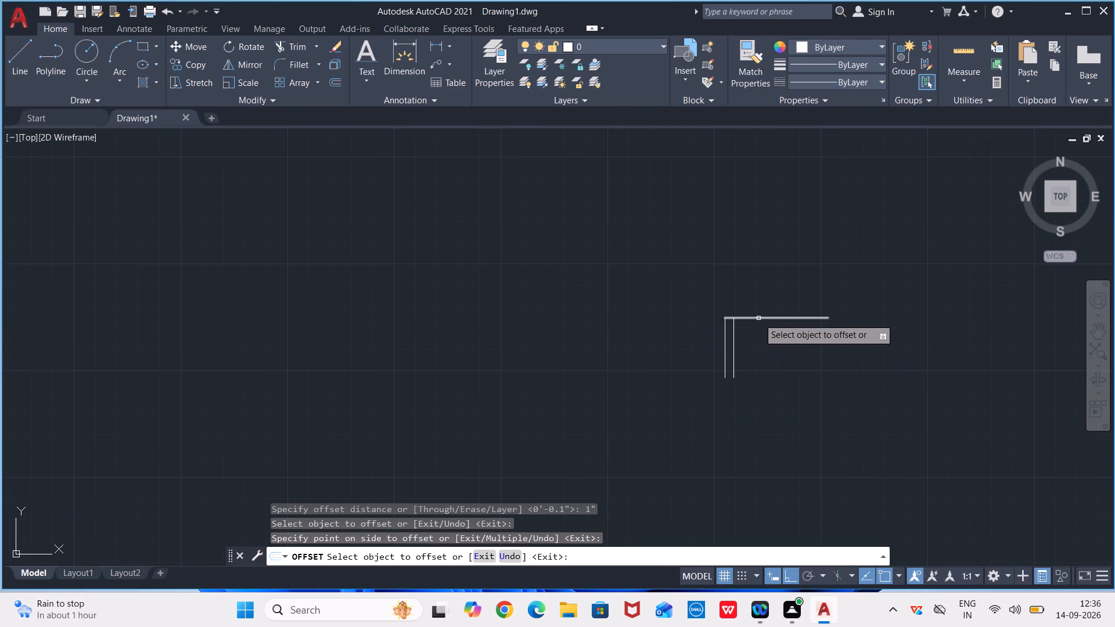
{"action": "left_click", "coordinate": [758, 318]}
{"action": "left_click", "coordinate": [759, 333]}
{"action": "key", "text": "Escape"}
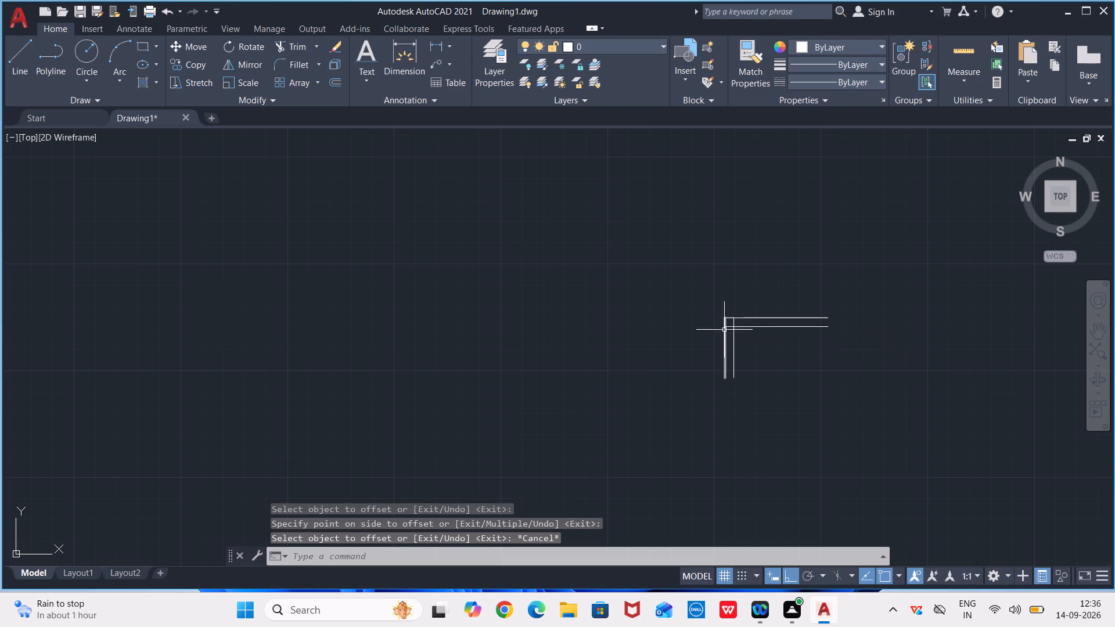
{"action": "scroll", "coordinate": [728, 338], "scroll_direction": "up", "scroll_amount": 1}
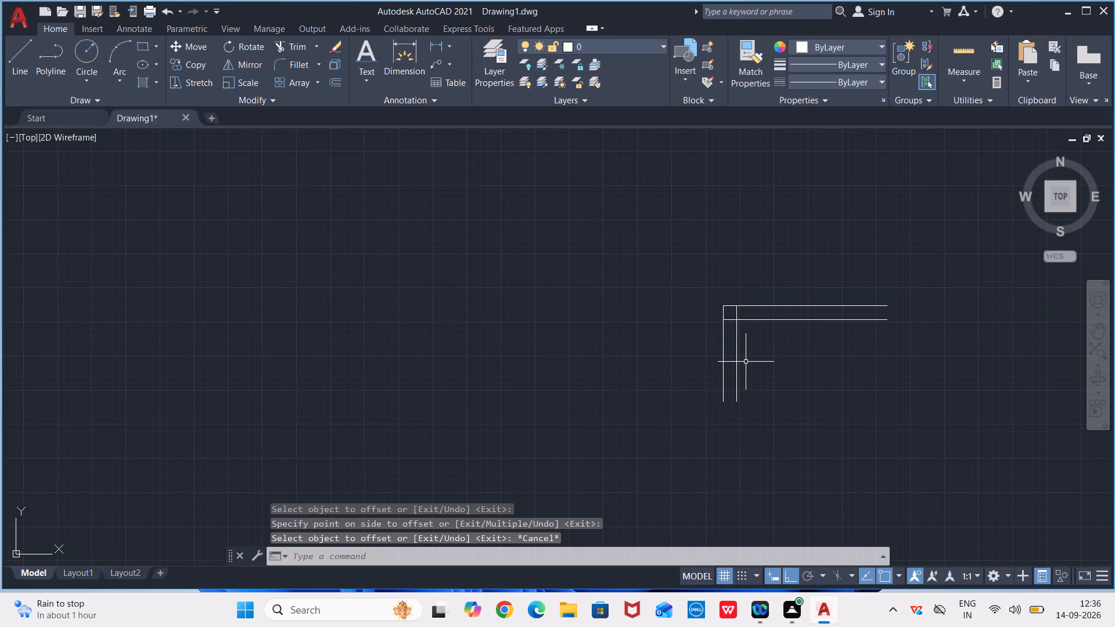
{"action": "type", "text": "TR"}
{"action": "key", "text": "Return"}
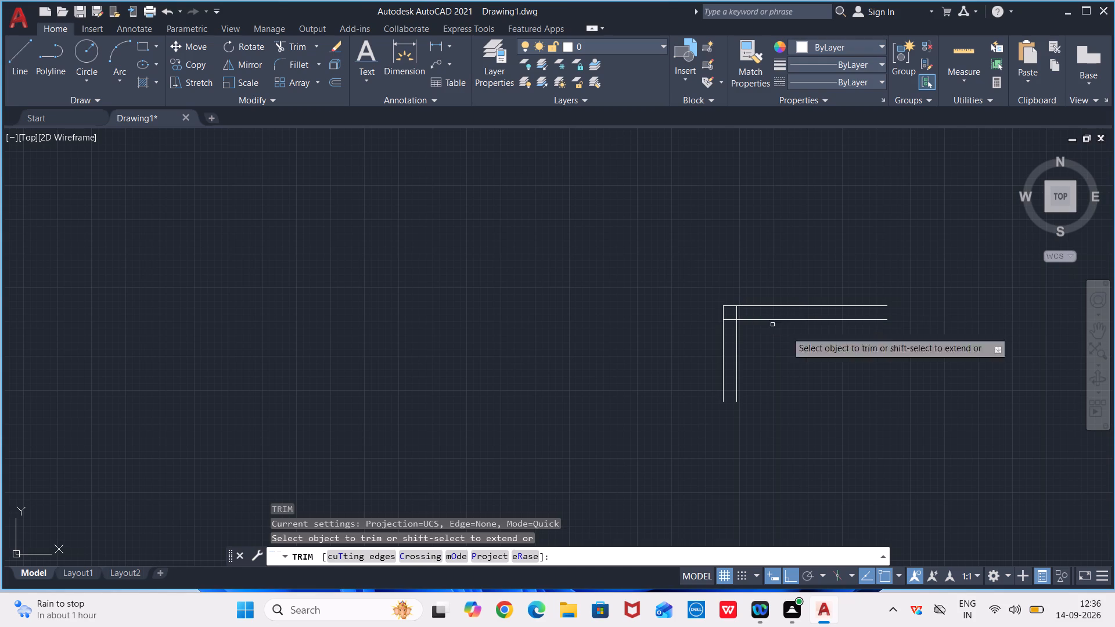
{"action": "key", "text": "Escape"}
Fillet the two parallel tread lines at the riser end to form a rounded nosing.
{"action": "middle_click_drag", "start_coordinate": [796, 417], "coordinate": [774, 424]}
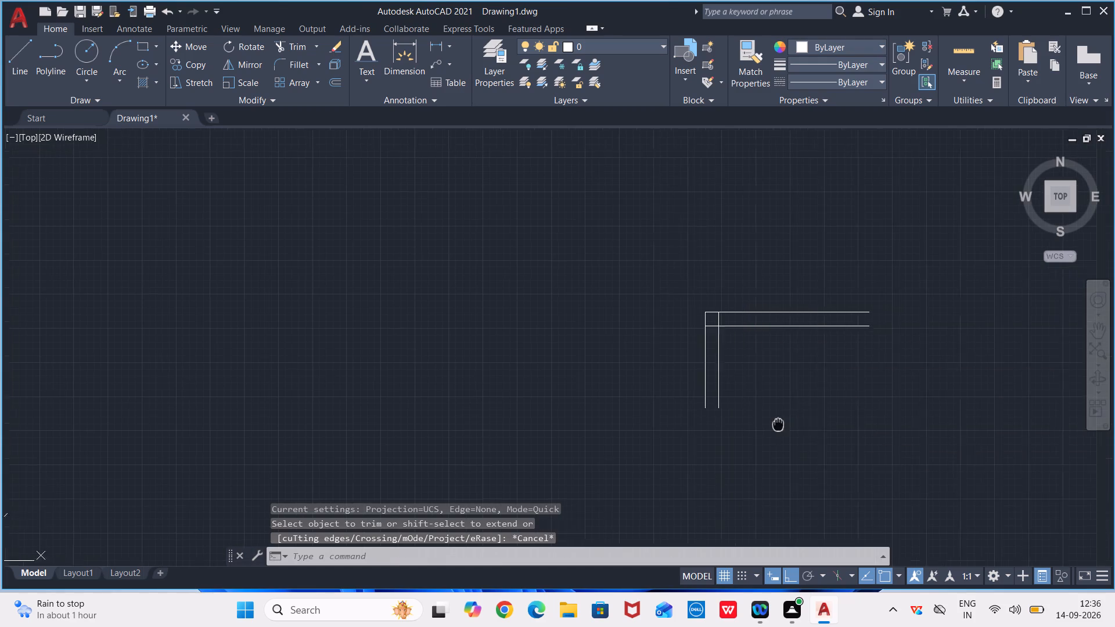
{"action": "middle_click_drag", "start_coordinate": [774, 424], "coordinate": [753, 426]}
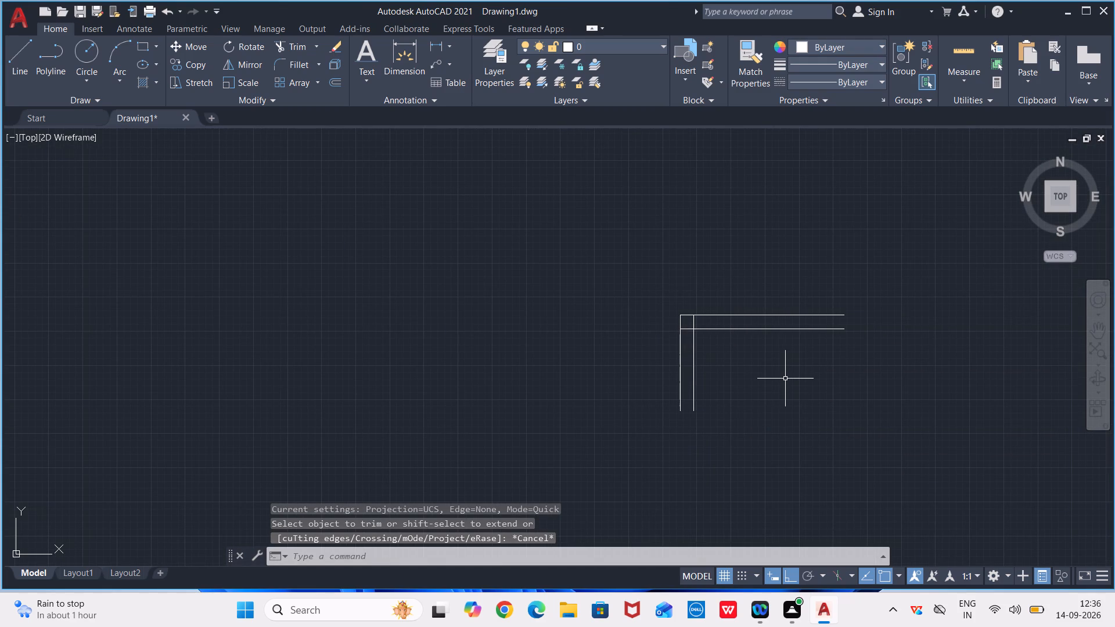
{"action": "key", "text": "f"}
{"action": "key", "text": "Return"}
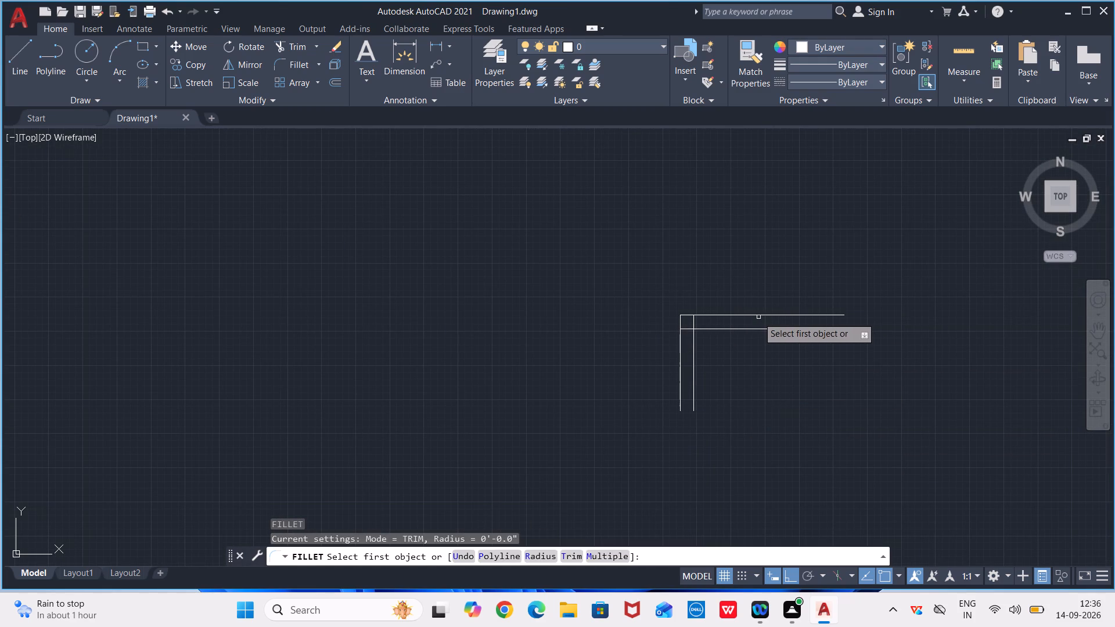
{"action": "left_click", "coordinate": [756, 314]}
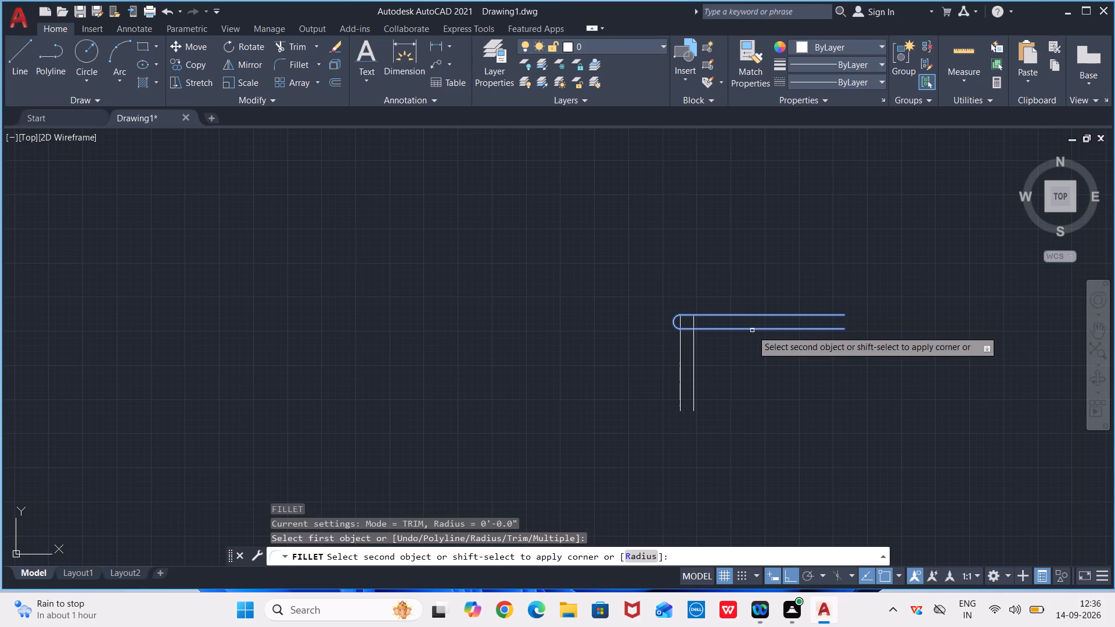
{"action": "left_click", "coordinate": [752, 330]}
{"action": "key", "text": "Escape"}
Trim away the portions of both riser lines that lie between the two tread lines.
{"action": "type", "text": "TR"}
{"action": "key", "text": "Return"}
{"action": "scroll", "coordinate": [706, 323], "scroll_direction": "up", "scroll_amount": 2}
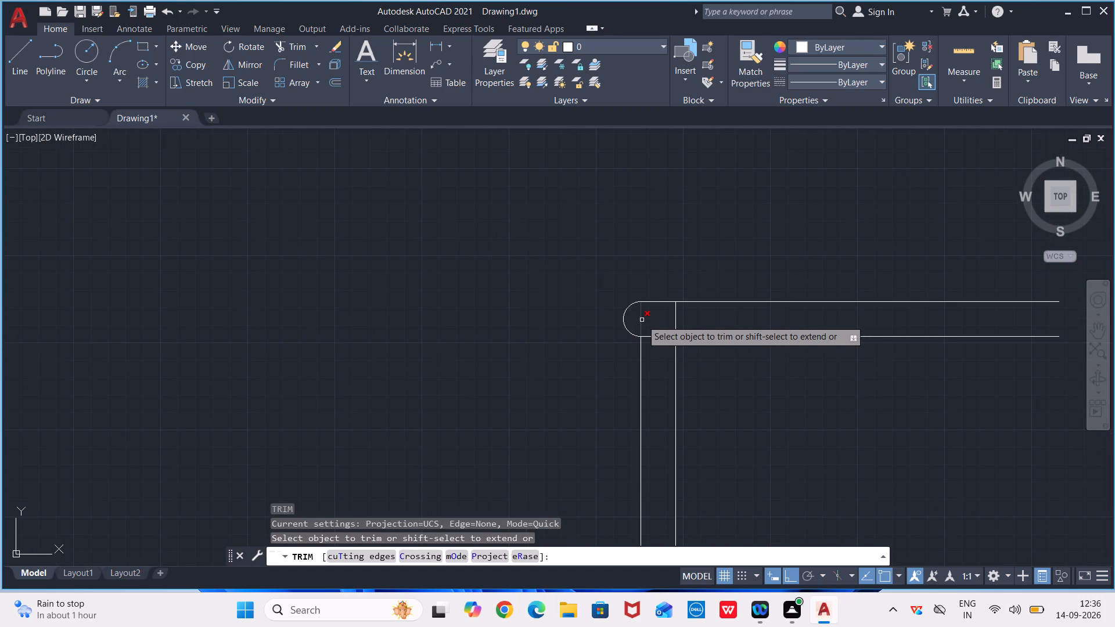
{"action": "left_click", "coordinate": [642, 320]}
{"action": "left_click", "coordinate": [677, 321]}
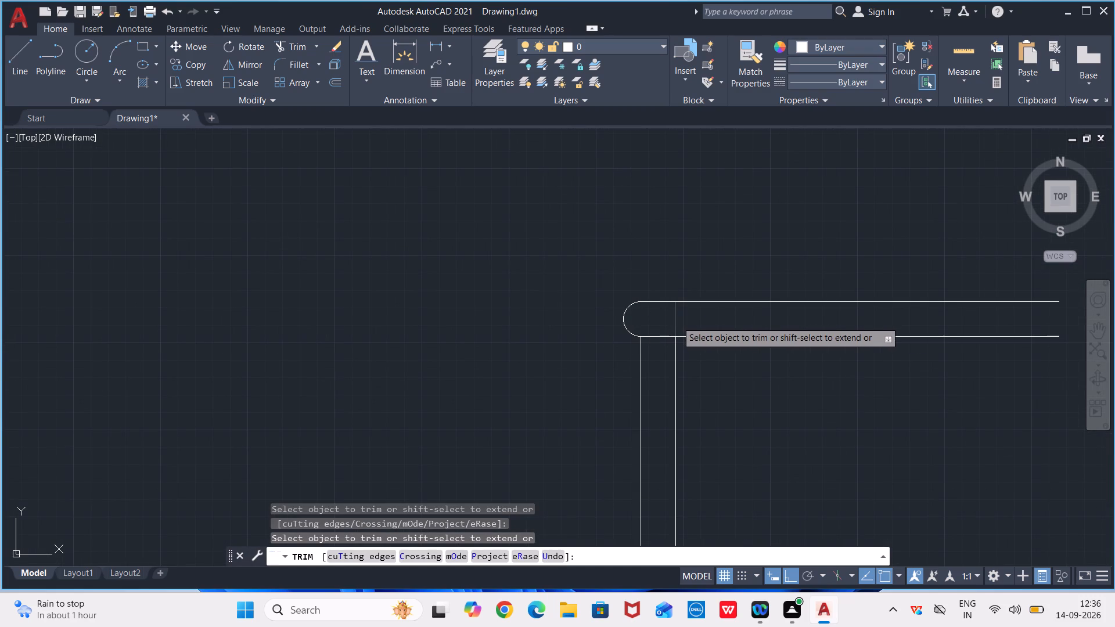
{"action": "scroll", "coordinate": [672, 337], "scroll_direction": "down", "scroll_amount": 3}
{"action": "middle_click_drag", "start_coordinate": [735, 385], "coordinate": [711, 388]}
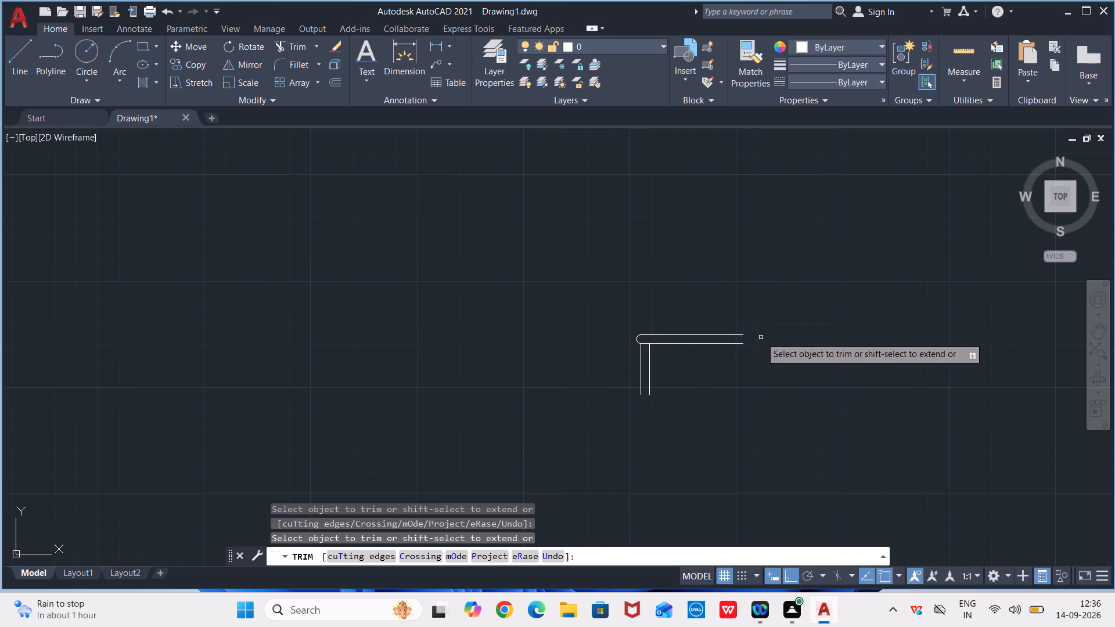
{"action": "key", "text": "Escape"}
Copy the whole step from the outer riser line's bottom end to the underside end of each successive tread, placing three ascending copies.
{"action": "left_click_drag", "start_coordinate": [762, 313], "coordinate": [799, 451]}
{"action": "left_click_drag", "start_coordinate": [805, 448], "coordinate": [816, 440]}
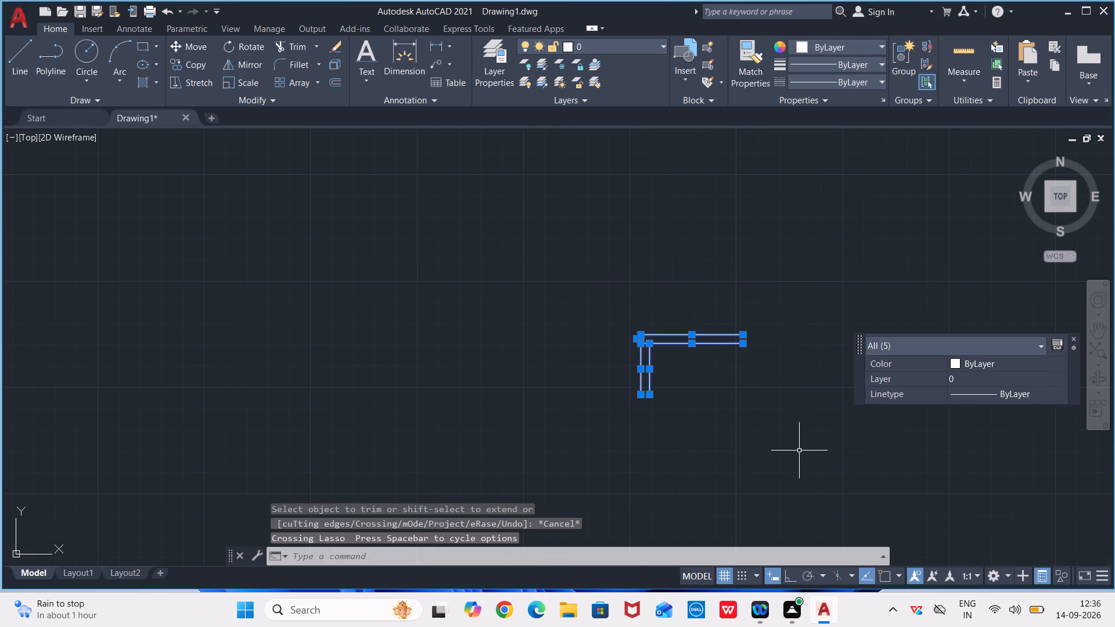
{"action": "key", "text": "c"}
{"action": "key", "text": "o"}
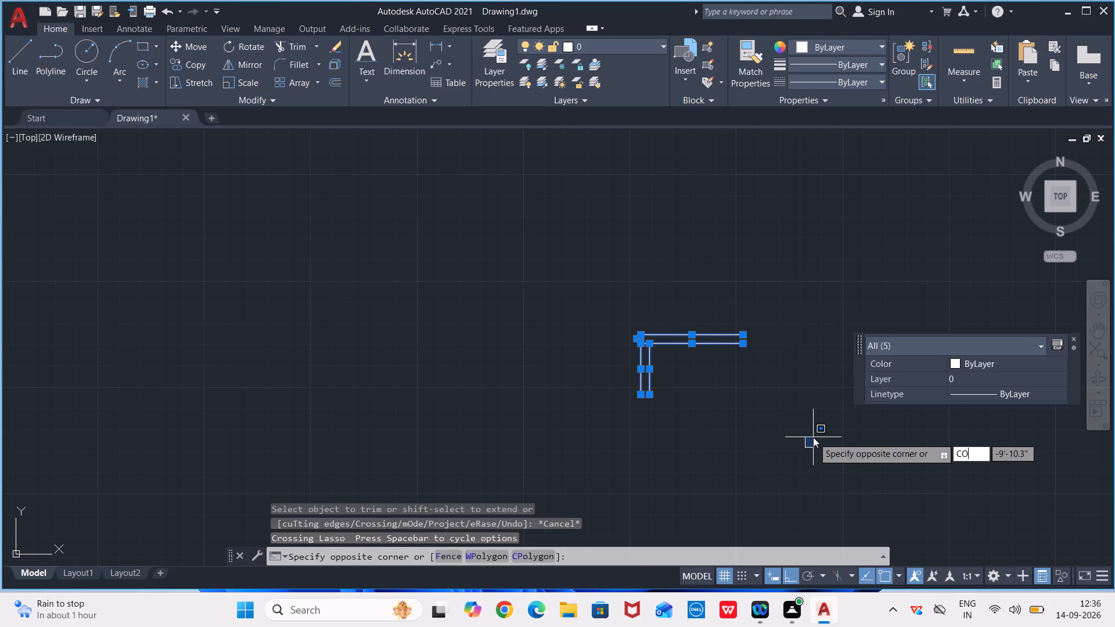
{"action": "key", "text": "Return"}
{"action": "scroll", "coordinate": [618, 424], "scroll_direction": "up", "scroll_amount": 2}
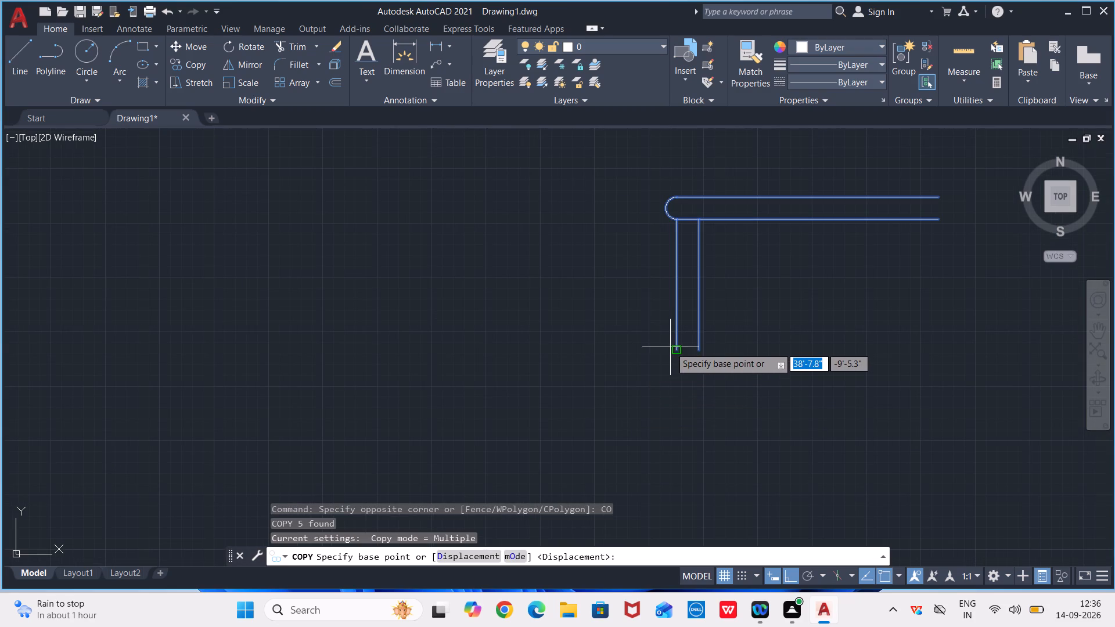
{"action": "left_click", "coordinate": [675, 349]}
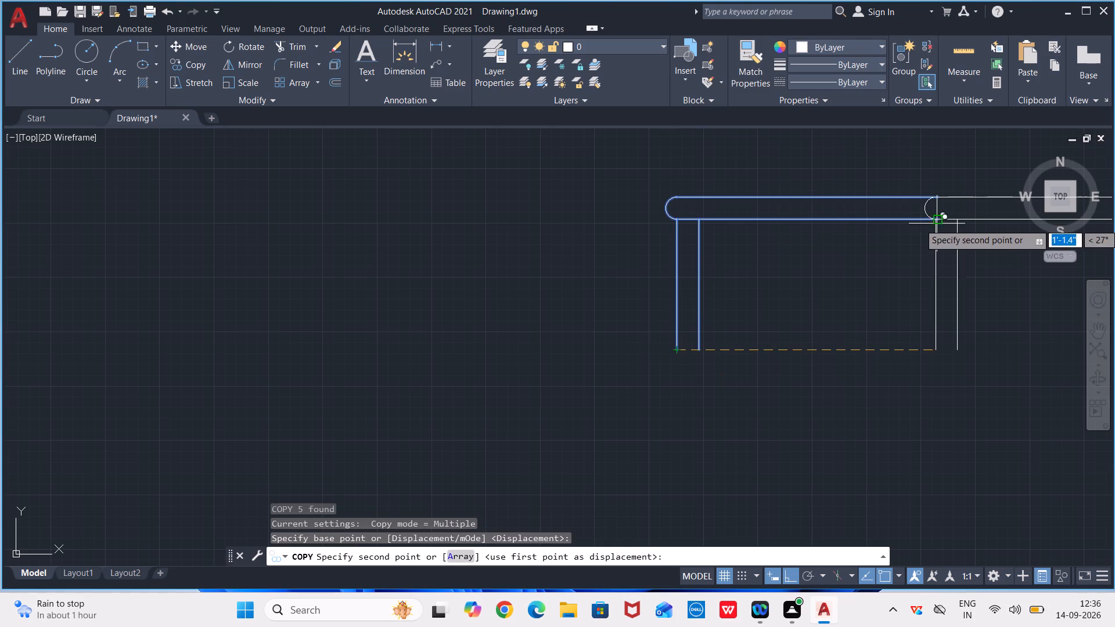
{"action": "left_click", "coordinate": [937, 218]}
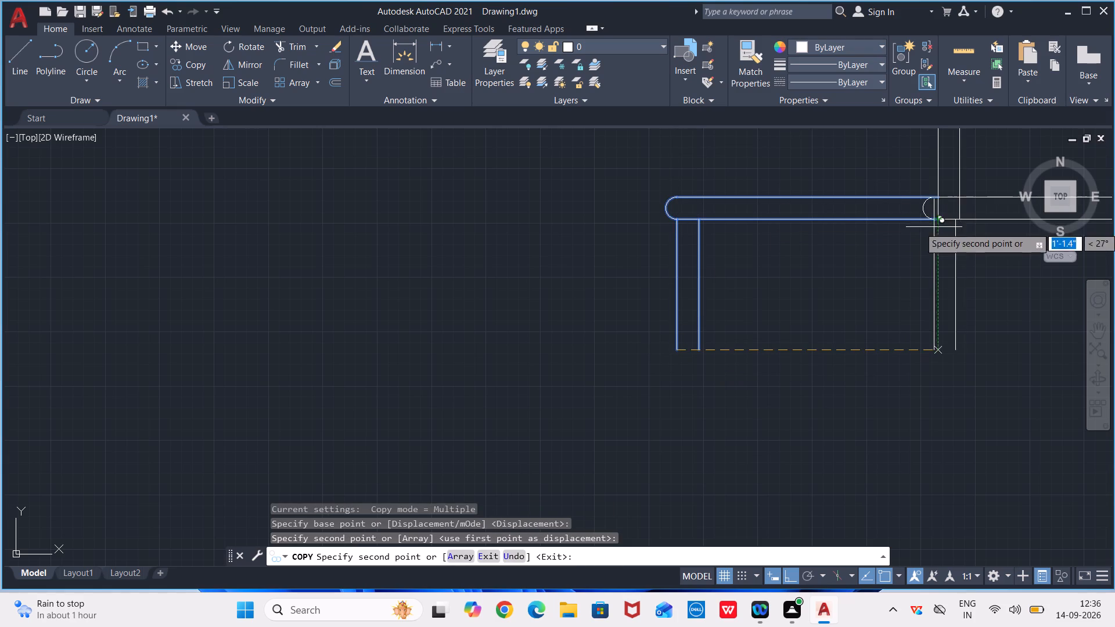
{"action": "middle_click_drag", "start_coordinate": [933, 228], "coordinate": [582, 354]}
{"action": "scroll", "coordinate": [908, 244], "scroll_direction": "down", "scroll_amount": 1}
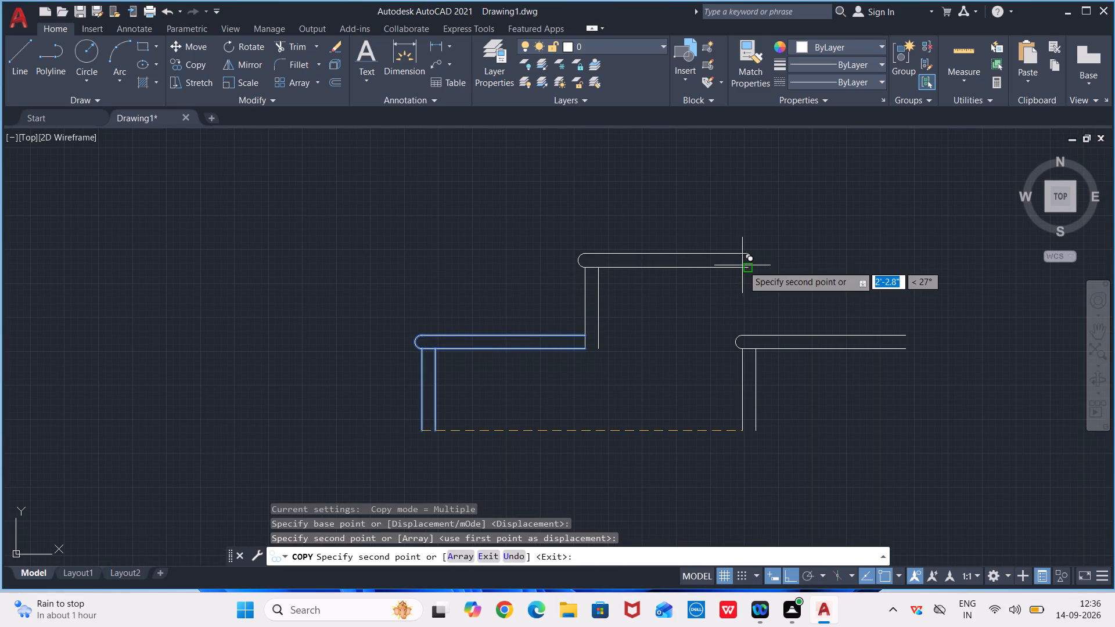
{"action": "left_click", "coordinate": [746, 265]}
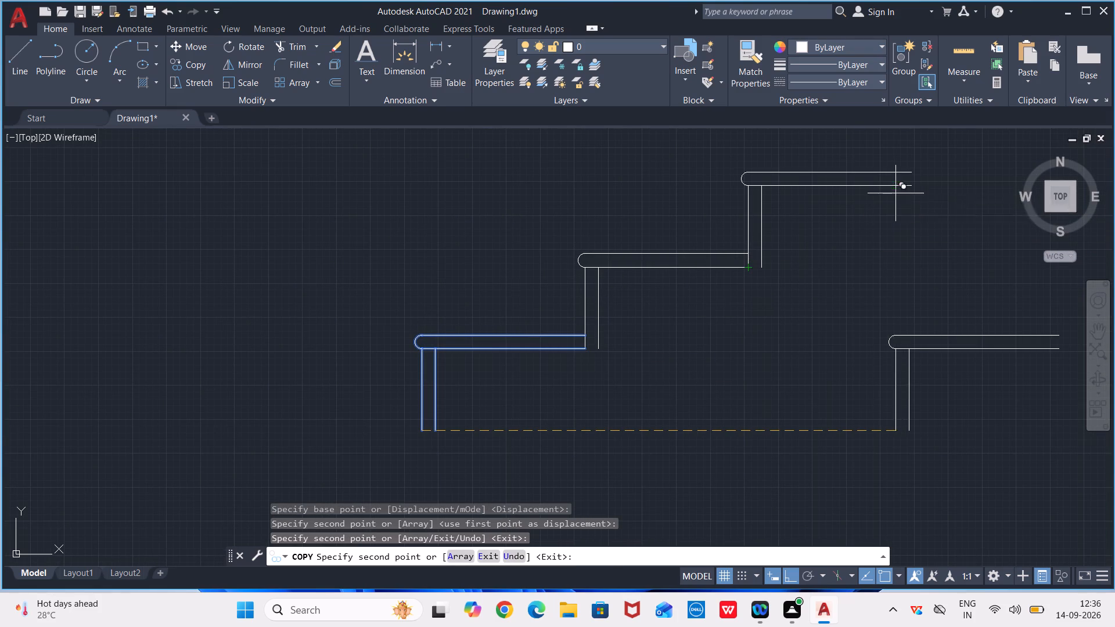
{"action": "left_click", "coordinate": [913, 185]}
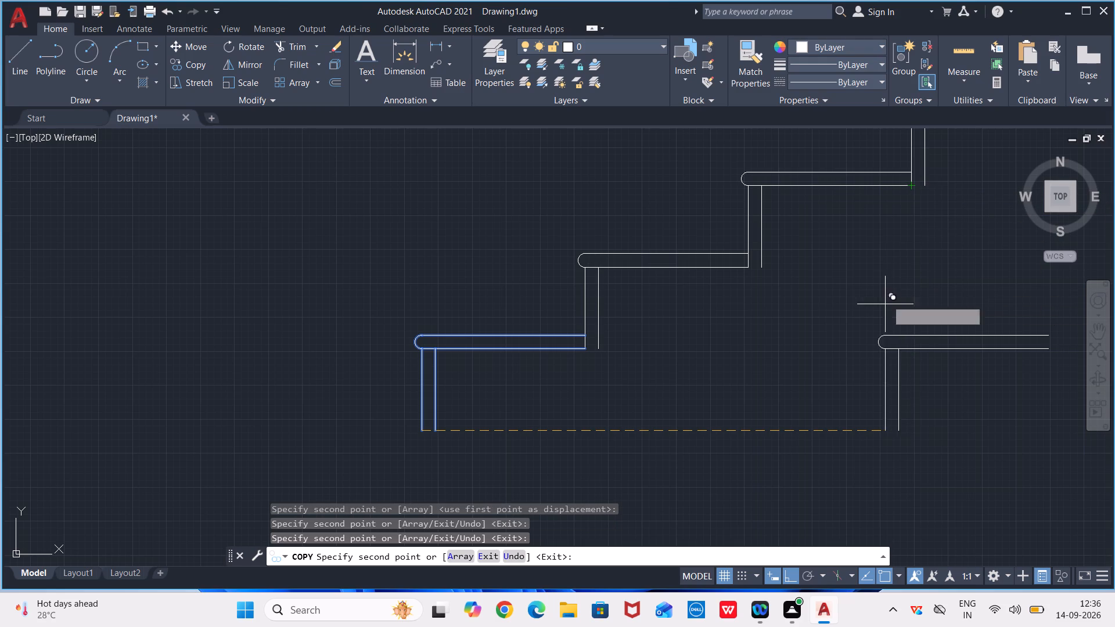
Place six more ascending copies of the step, each at the previous tread's underside end, to complete a ten-step flight.
{"action": "middle_click_drag", "start_coordinate": [882, 309], "coordinate": [786, 327]}
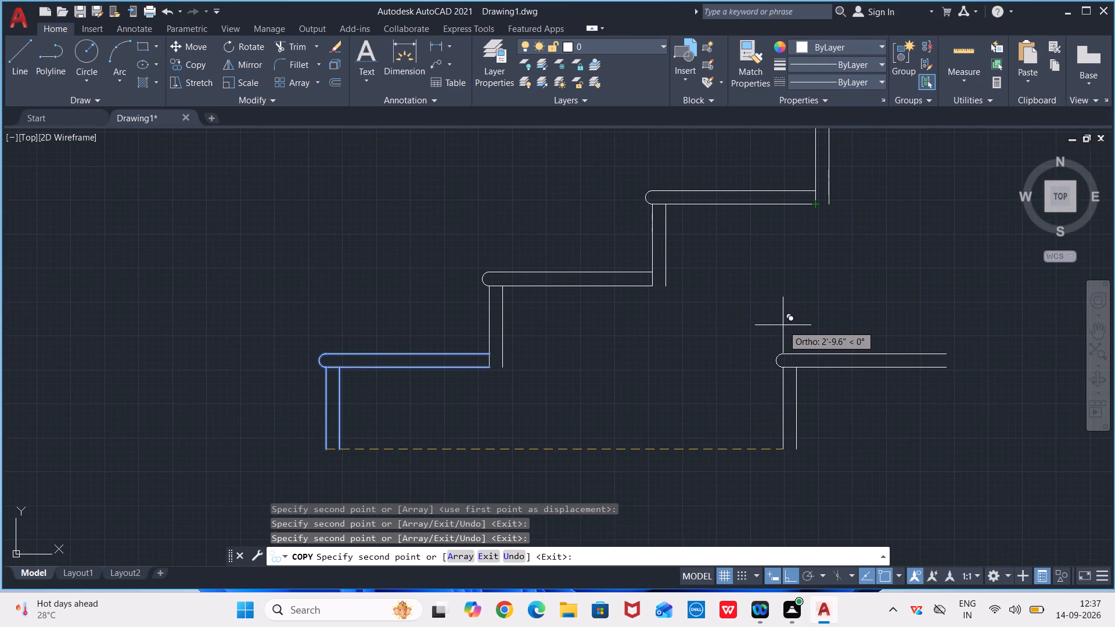
{"action": "middle_click_drag", "start_coordinate": [808, 302], "coordinate": [664, 377]}
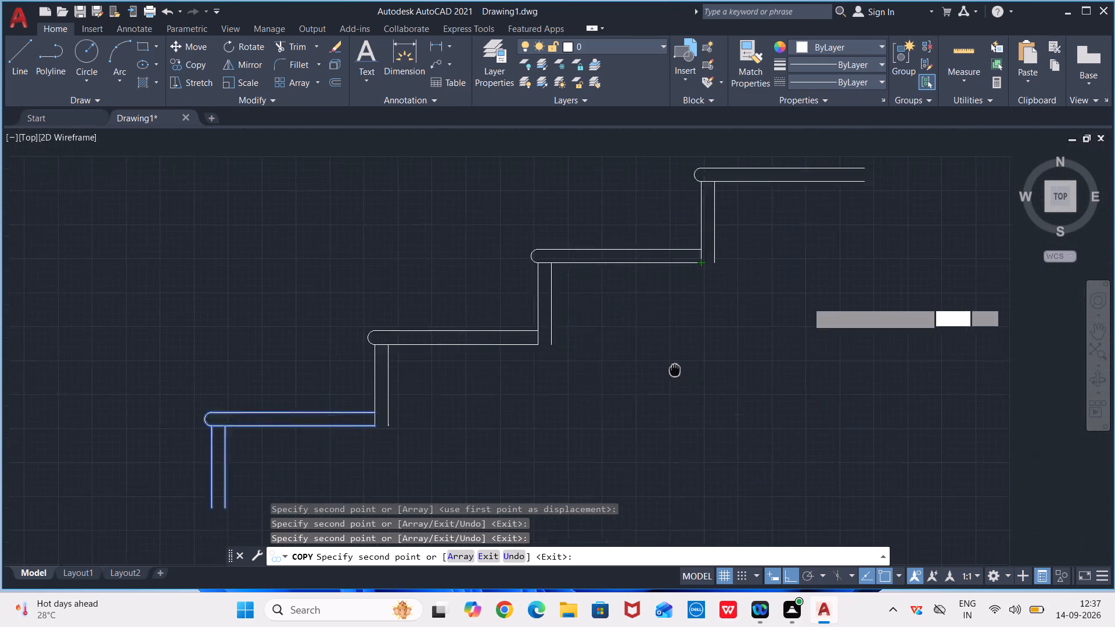
{"action": "middle_click_drag", "start_coordinate": [664, 377], "coordinate": [596, 415]}
{"action": "scroll", "coordinate": [623, 362], "scroll_direction": "down", "scroll_amount": 1}
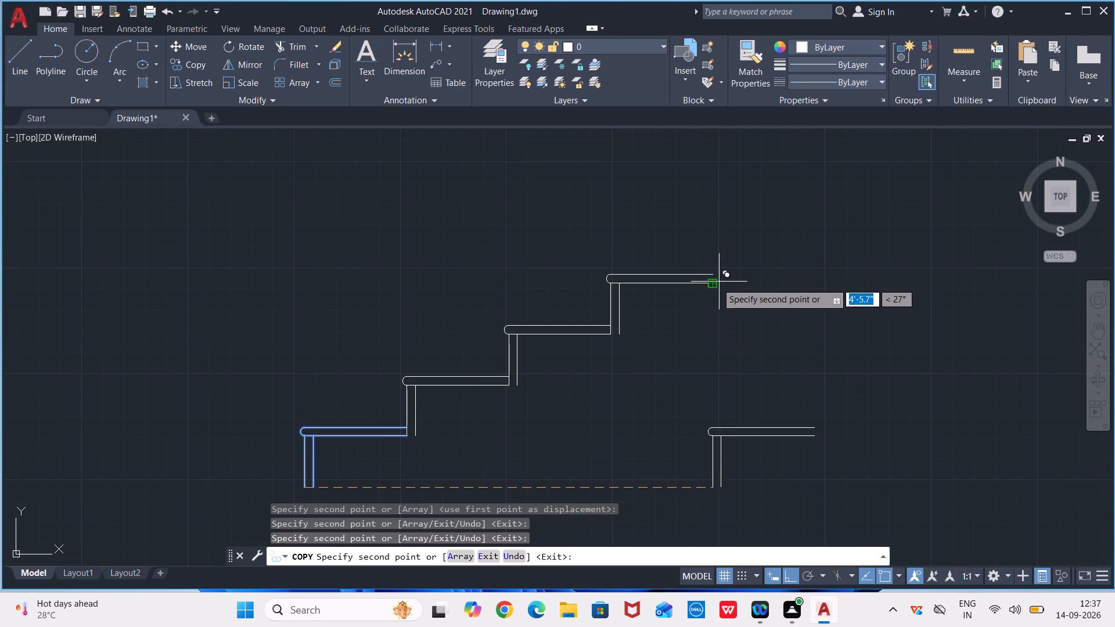
{"action": "left_click", "coordinate": [713, 286]}
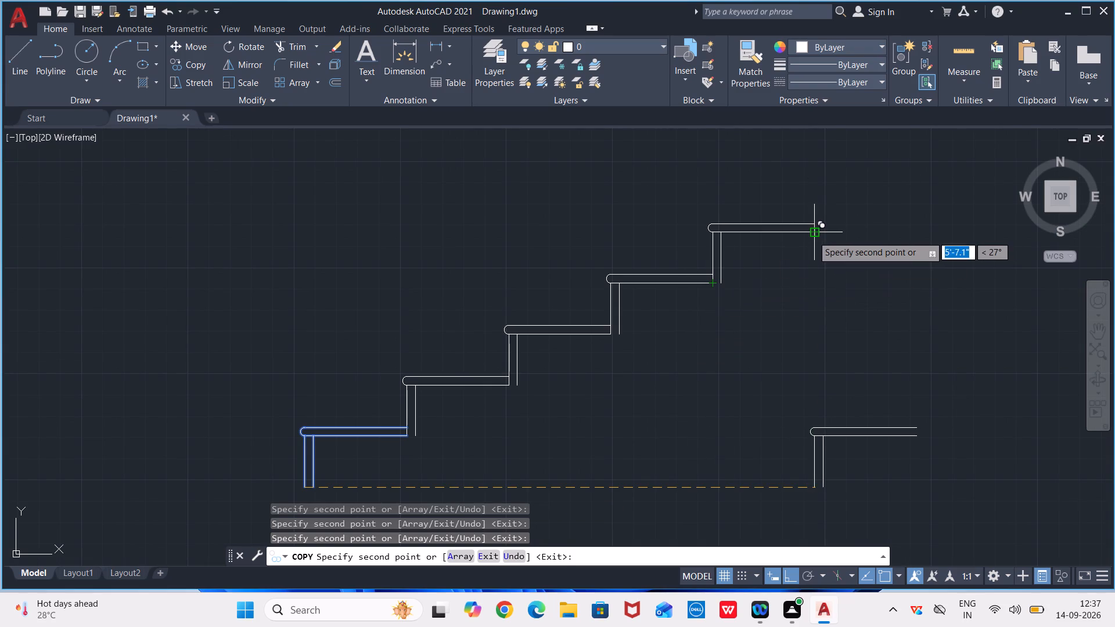
{"action": "left_click", "coordinate": [815, 236]}
{"action": "middle_click_drag", "start_coordinate": [836, 234], "coordinate": [621, 417]}
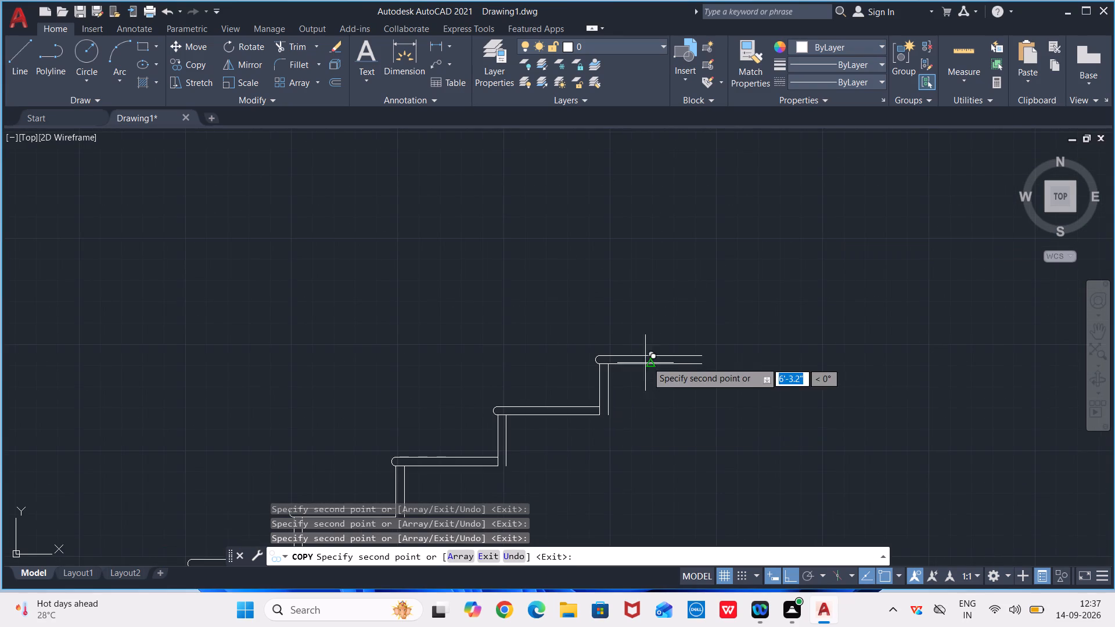
{"action": "left_click", "coordinate": [702, 364]}
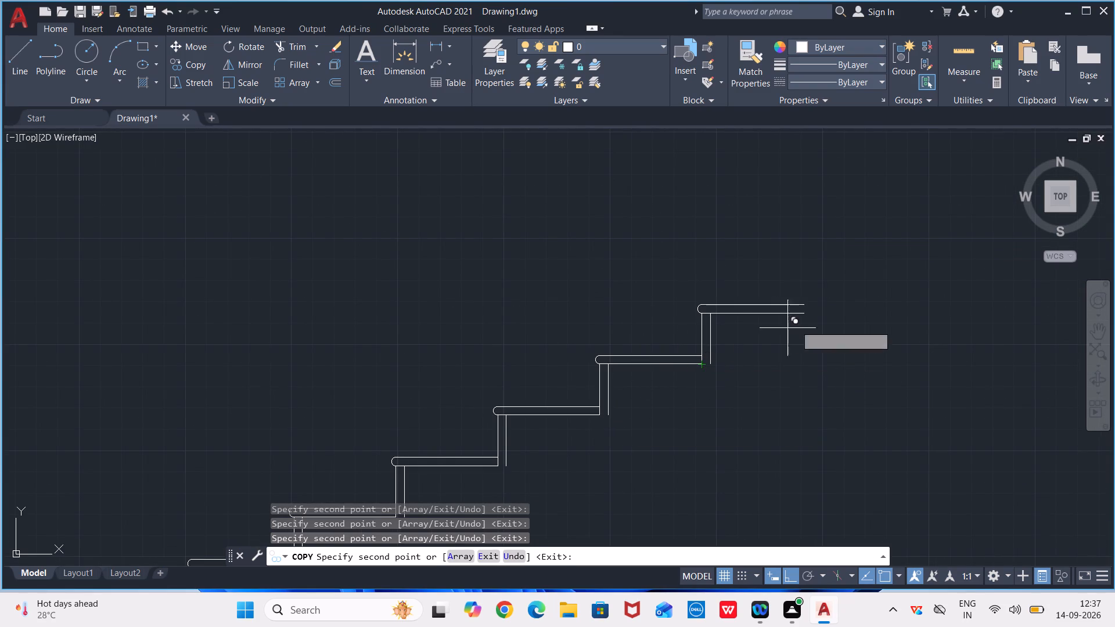
{"action": "left_click", "coordinate": [804, 315]}
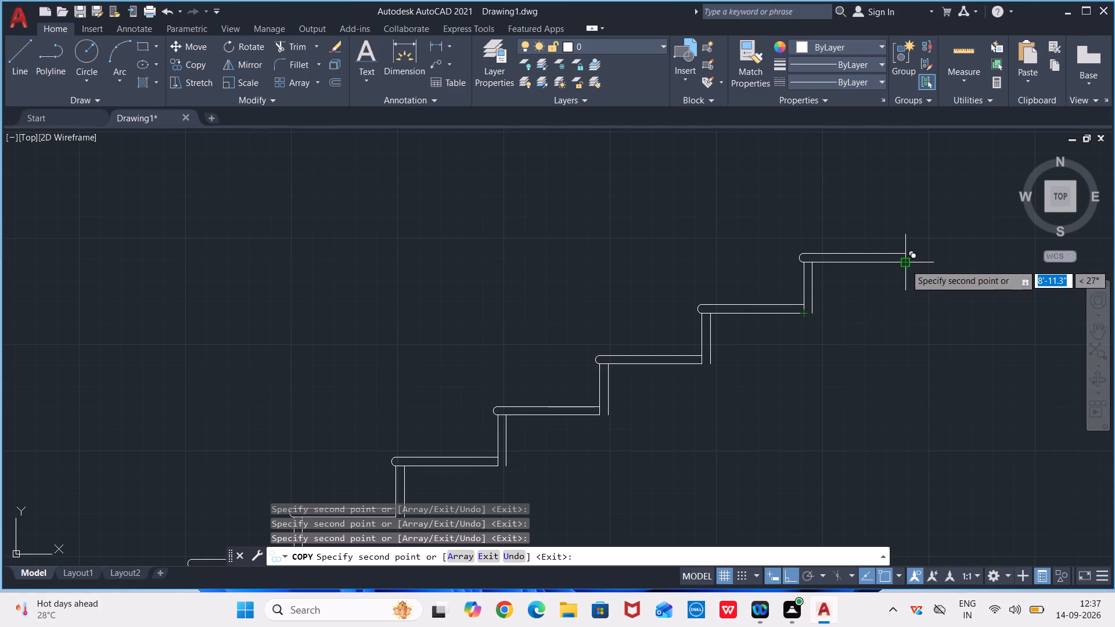
{"action": "left_click", "coordinate": [904, 264]}
{"action": "left_click", "coordinate": [1010, 214]}
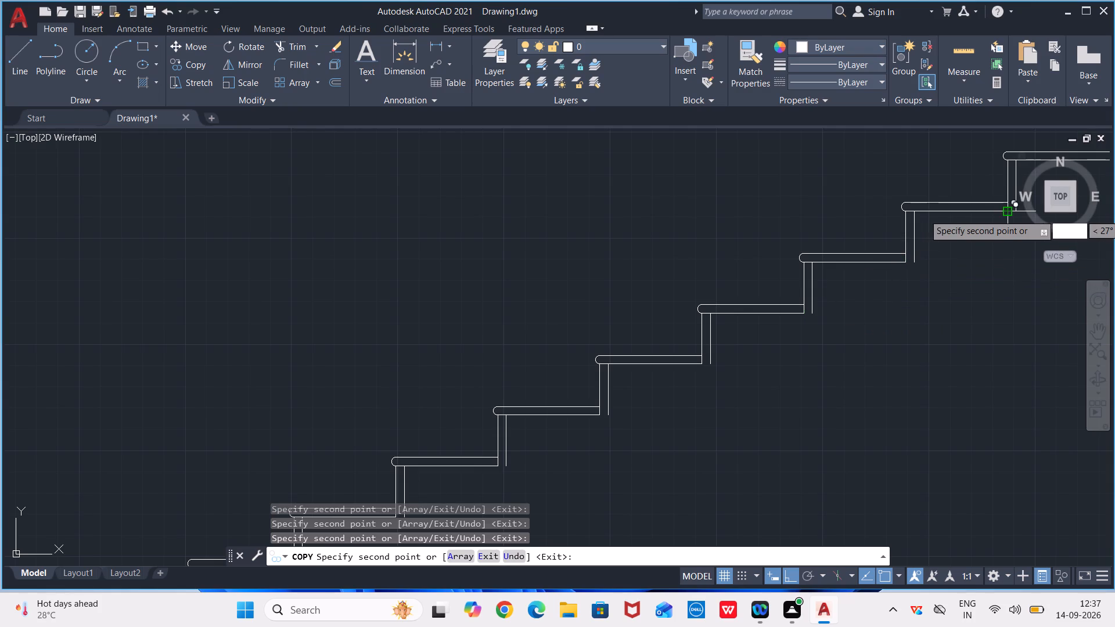
{"action": "key", "text": "Escape"}
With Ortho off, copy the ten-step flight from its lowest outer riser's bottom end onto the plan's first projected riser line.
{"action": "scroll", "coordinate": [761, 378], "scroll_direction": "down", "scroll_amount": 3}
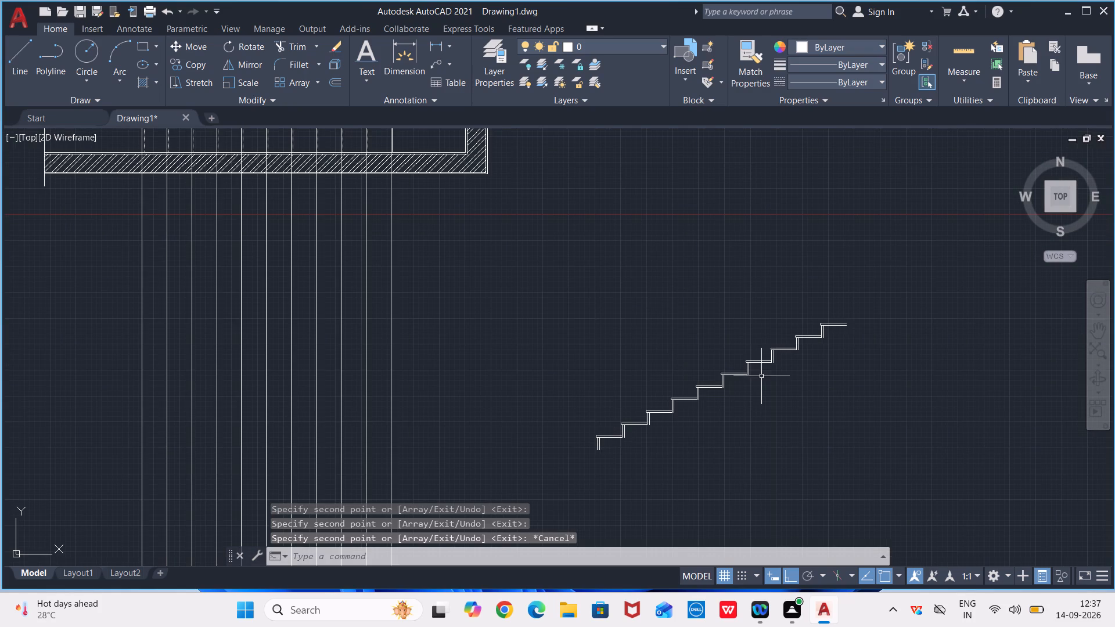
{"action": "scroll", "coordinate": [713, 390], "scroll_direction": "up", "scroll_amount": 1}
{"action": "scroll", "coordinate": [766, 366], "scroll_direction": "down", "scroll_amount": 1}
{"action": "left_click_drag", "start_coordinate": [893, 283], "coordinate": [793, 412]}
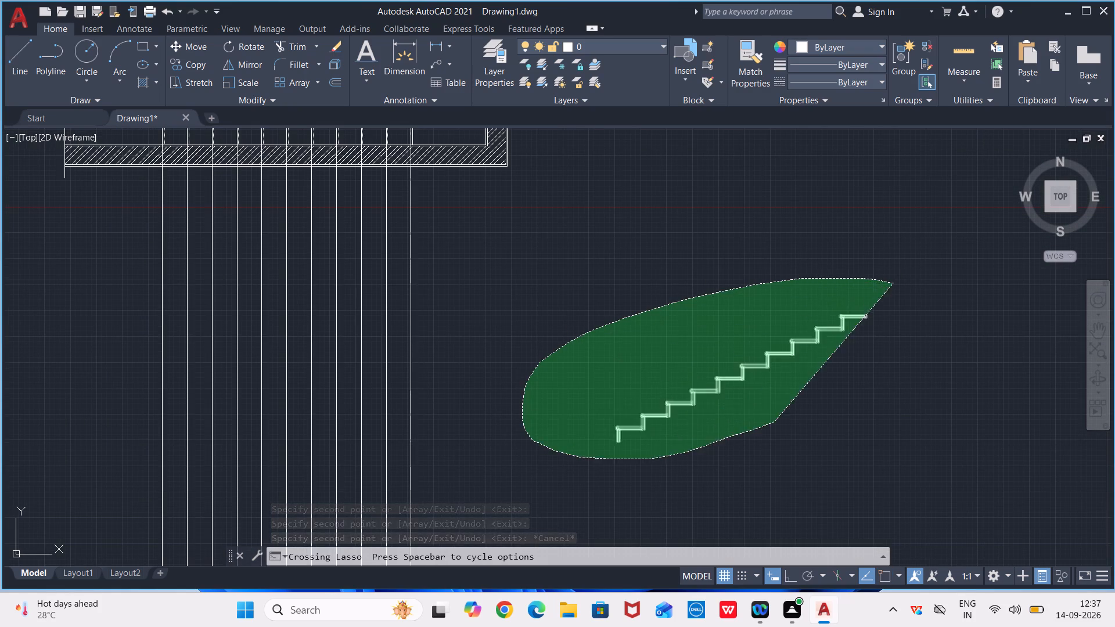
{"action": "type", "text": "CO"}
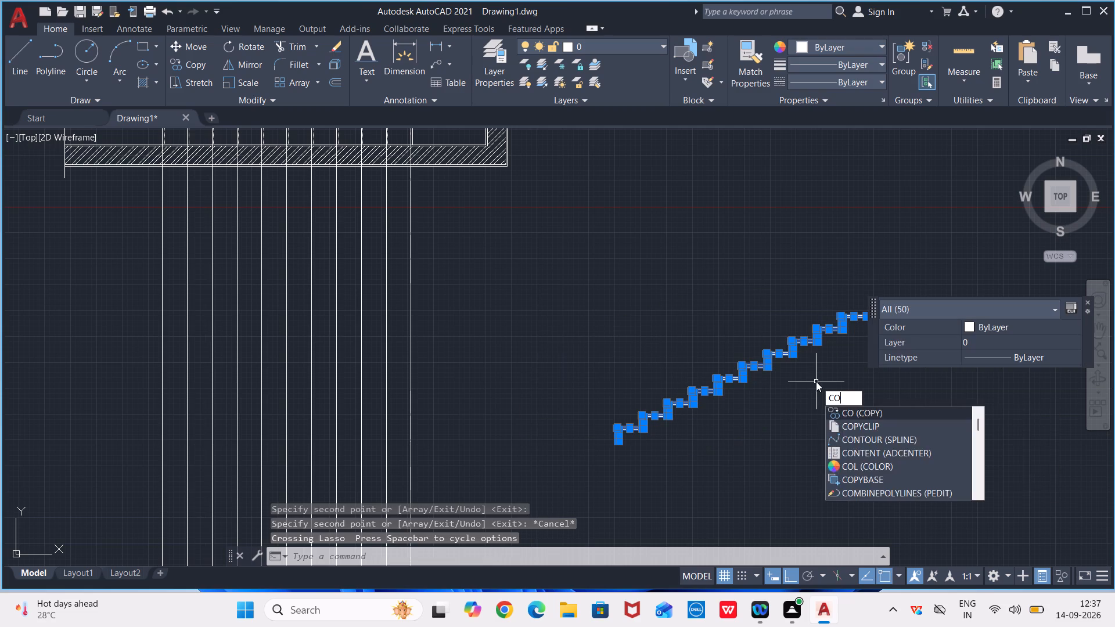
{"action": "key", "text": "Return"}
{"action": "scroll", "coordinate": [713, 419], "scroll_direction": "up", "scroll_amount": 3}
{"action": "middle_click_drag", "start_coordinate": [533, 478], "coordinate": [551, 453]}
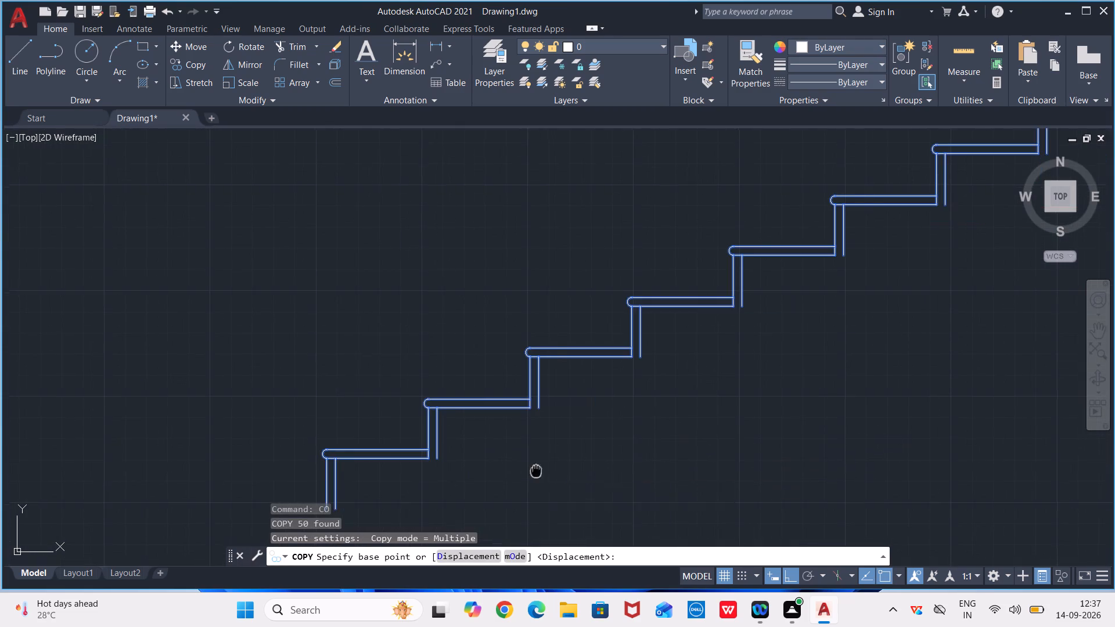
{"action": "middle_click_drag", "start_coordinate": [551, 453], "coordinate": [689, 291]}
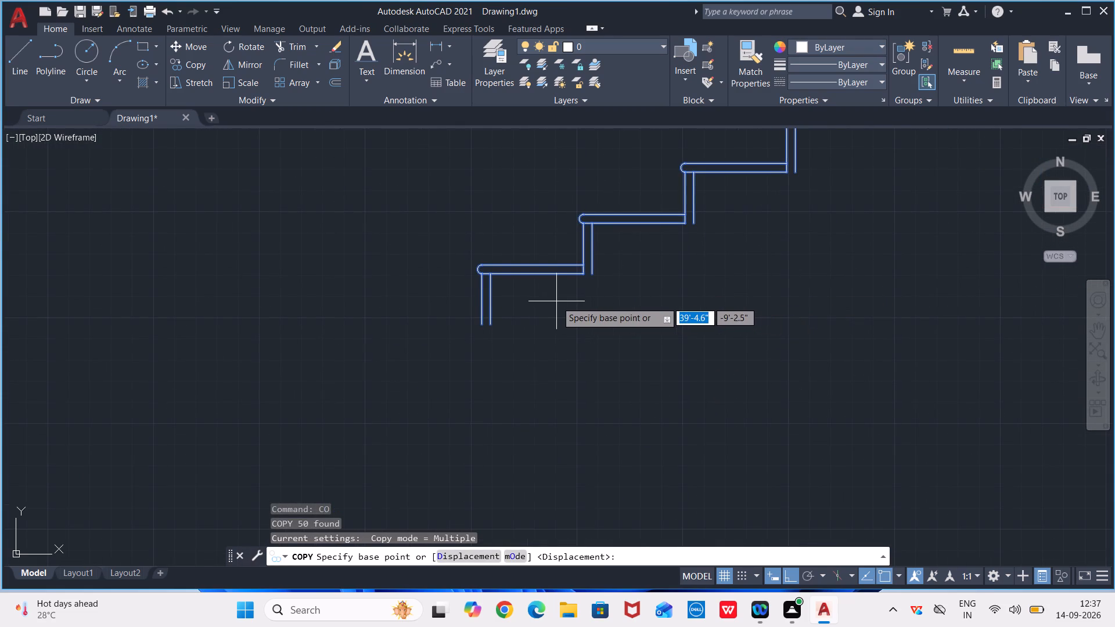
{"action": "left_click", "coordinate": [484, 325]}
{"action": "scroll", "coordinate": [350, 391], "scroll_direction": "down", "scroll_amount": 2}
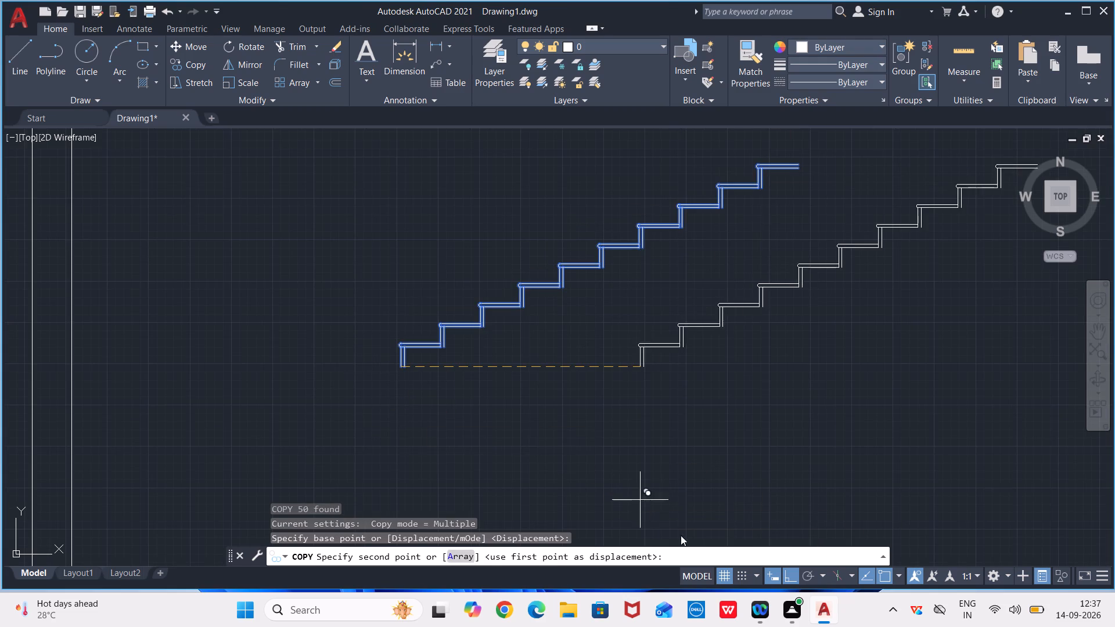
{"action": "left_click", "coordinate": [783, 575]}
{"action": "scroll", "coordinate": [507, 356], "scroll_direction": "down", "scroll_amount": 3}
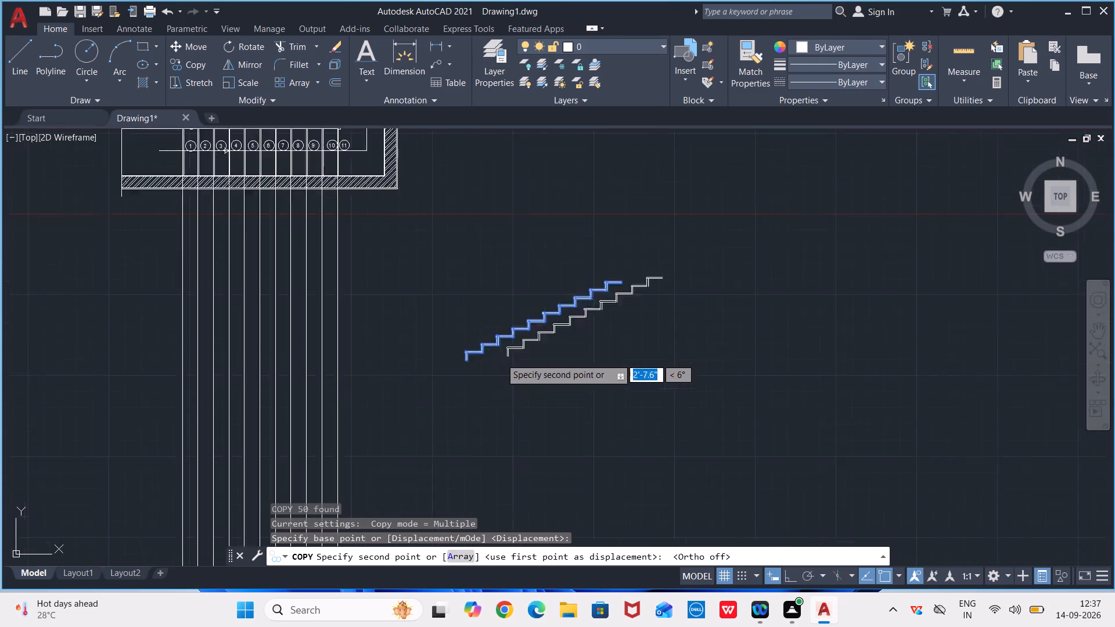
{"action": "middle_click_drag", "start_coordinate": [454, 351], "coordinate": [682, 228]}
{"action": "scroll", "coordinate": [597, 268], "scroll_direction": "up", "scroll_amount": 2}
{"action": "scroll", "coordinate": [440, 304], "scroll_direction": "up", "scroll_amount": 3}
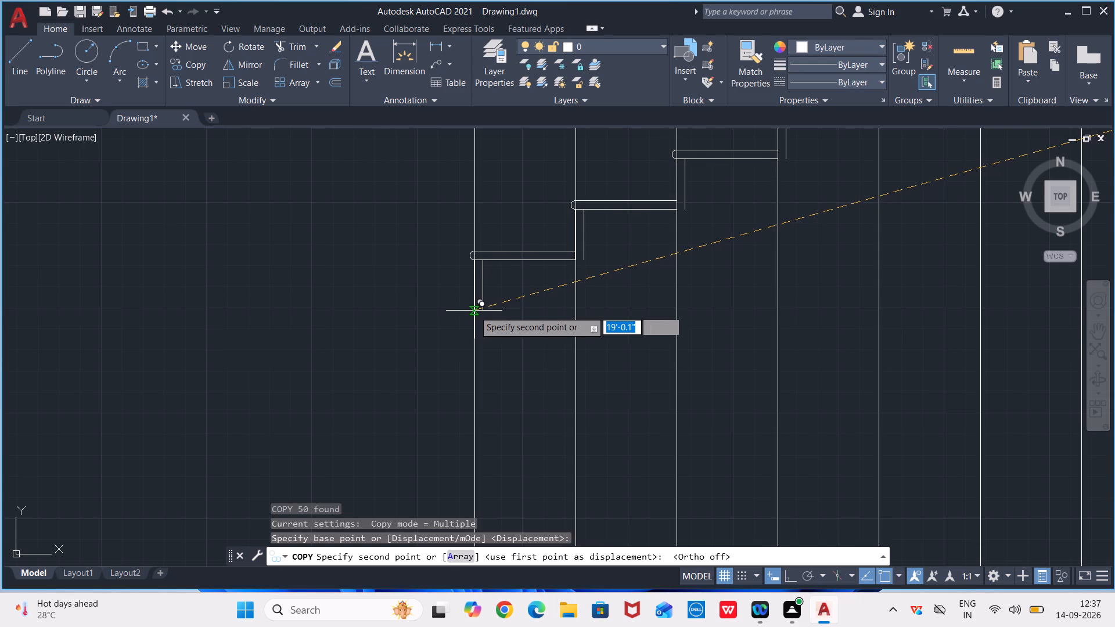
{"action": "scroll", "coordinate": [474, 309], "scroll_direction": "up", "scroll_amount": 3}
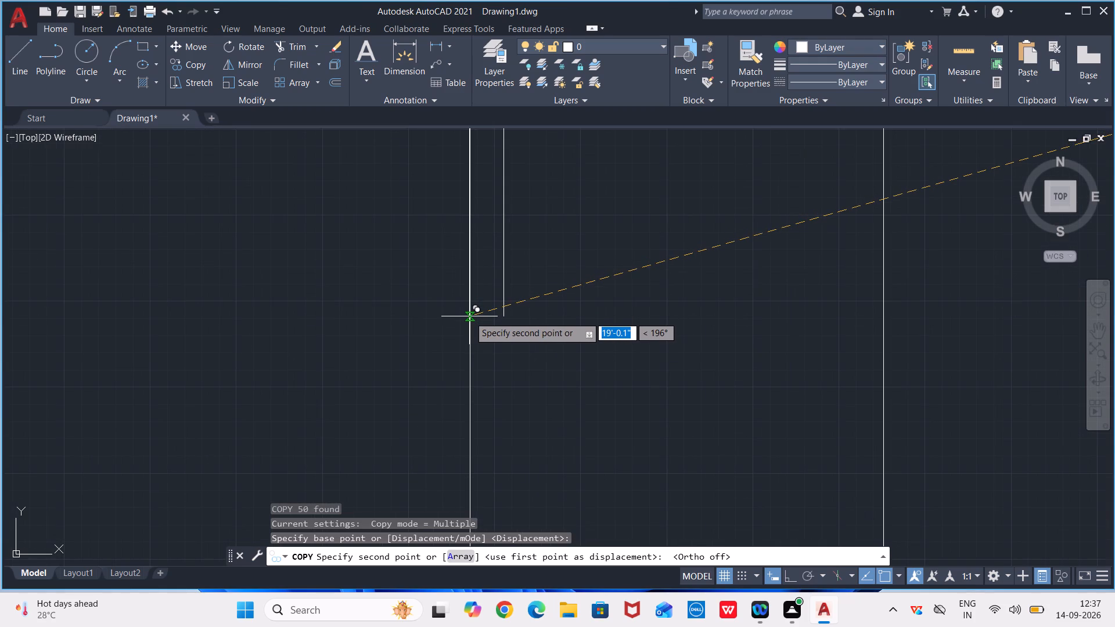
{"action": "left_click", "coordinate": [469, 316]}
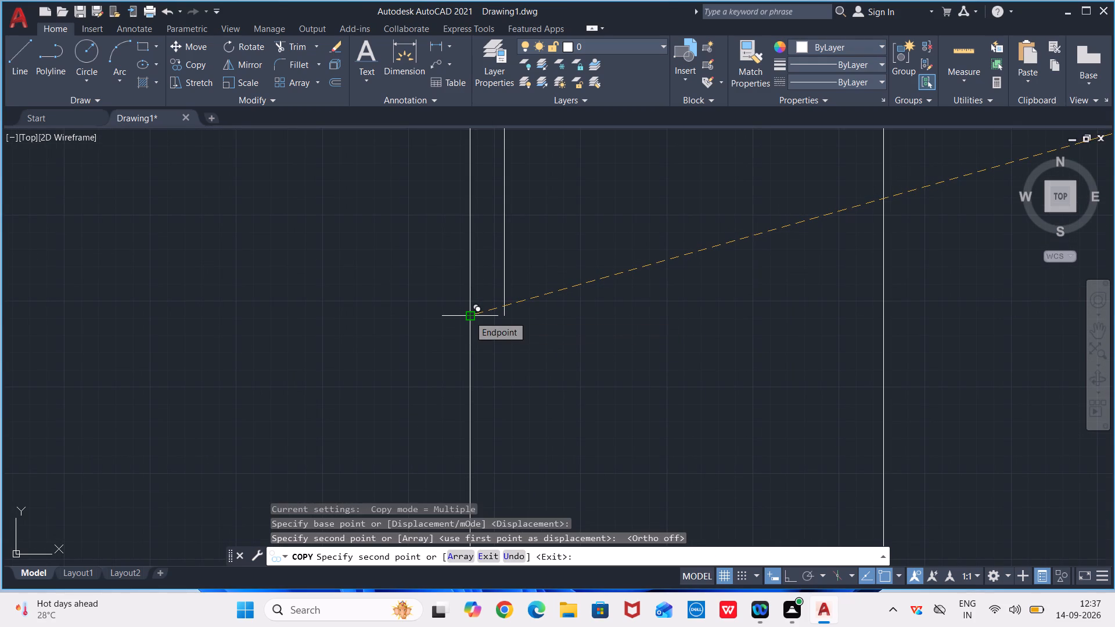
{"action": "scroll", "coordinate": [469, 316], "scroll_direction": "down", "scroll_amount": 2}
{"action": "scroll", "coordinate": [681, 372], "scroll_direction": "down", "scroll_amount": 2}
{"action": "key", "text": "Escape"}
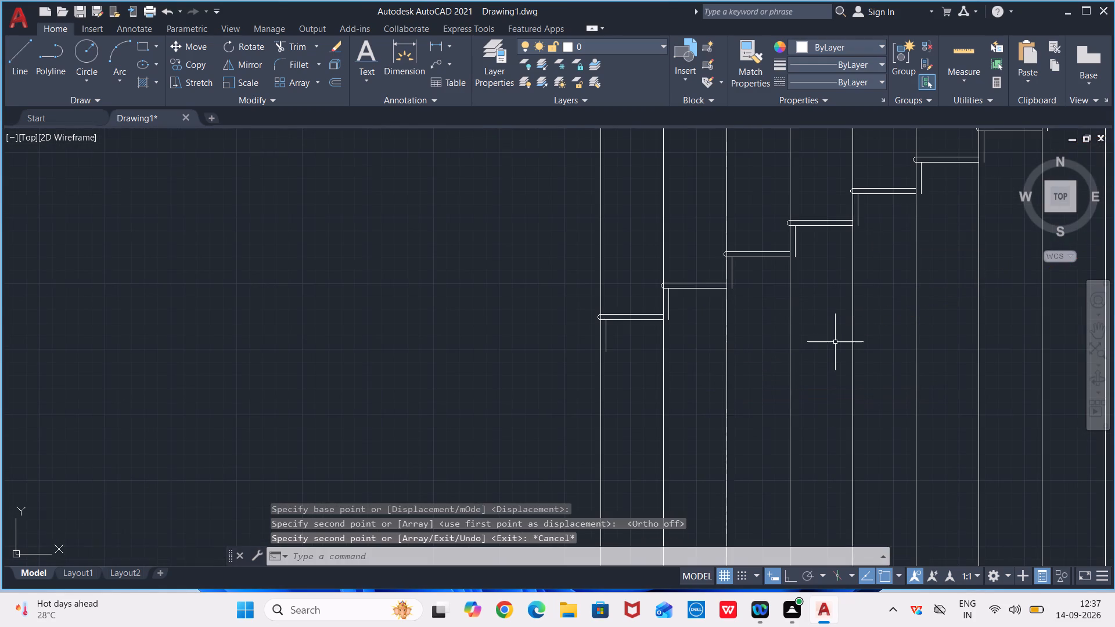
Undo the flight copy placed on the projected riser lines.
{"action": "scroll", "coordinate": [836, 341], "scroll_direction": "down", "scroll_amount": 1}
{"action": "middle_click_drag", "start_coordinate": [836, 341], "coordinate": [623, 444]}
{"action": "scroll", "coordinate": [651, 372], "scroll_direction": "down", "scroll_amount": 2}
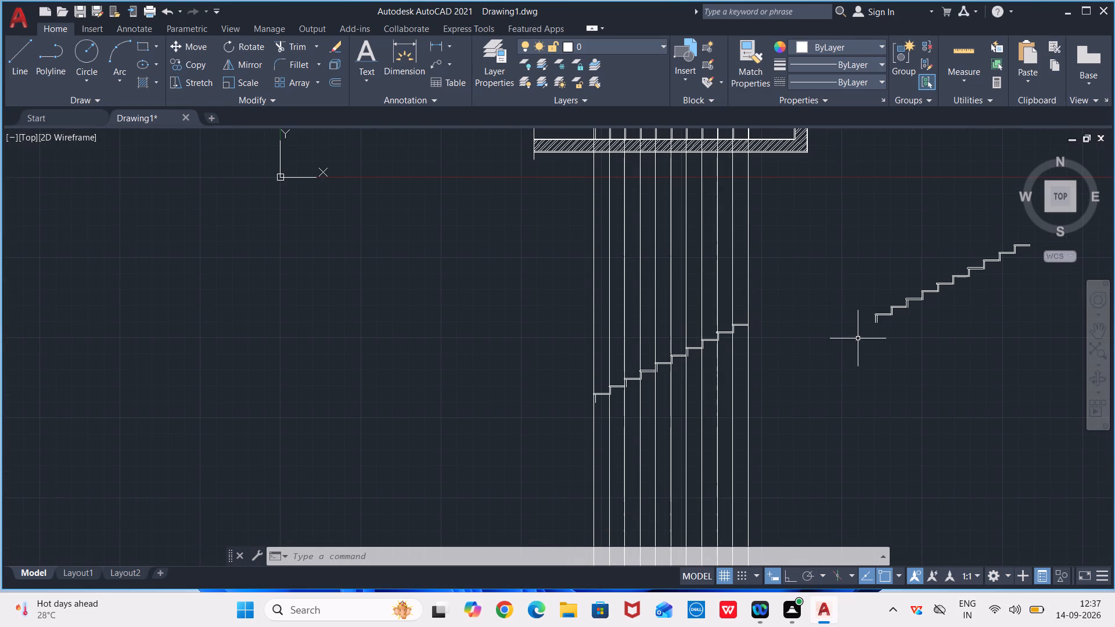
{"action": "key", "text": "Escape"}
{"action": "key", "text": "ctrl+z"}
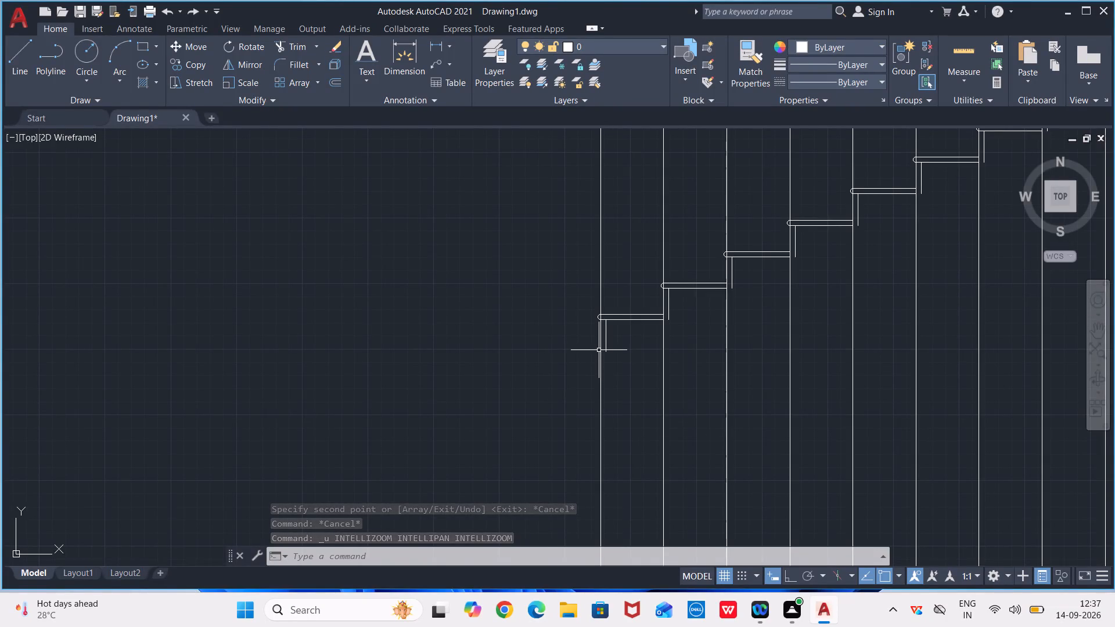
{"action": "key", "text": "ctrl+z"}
Copy the whole ten-step flight, with Ortho off, from its lowest outer riser's bottom end onto the first projected riser line.
{"action": "left_click_drag", "start_coordinate": [901, 282], "coordinate": [747, 280]}
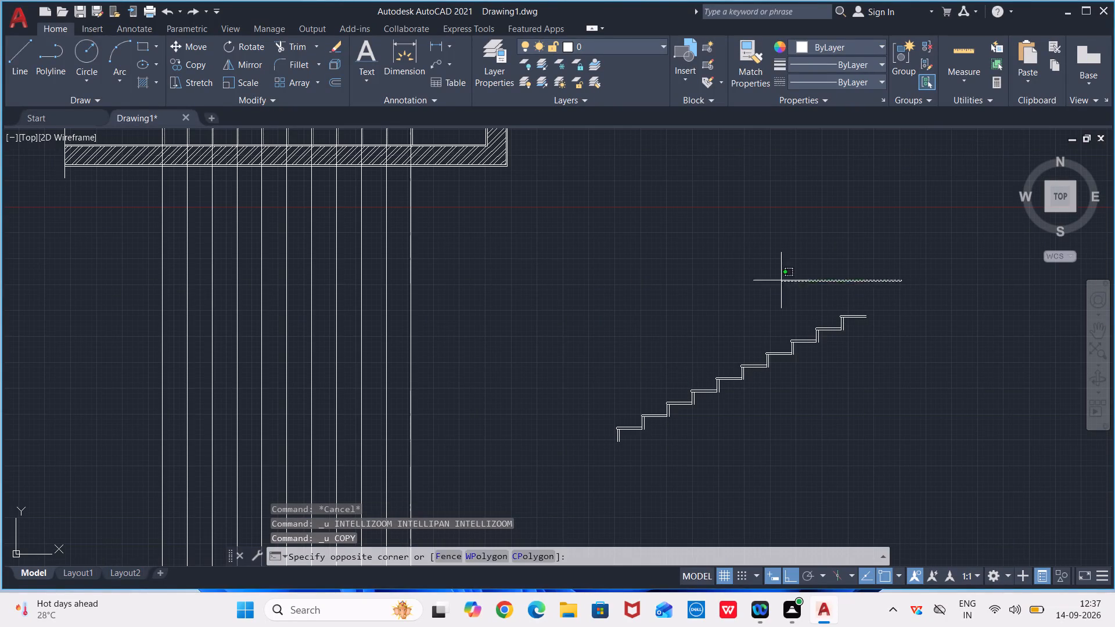
{"action": "left_click_drag", "start_coordinate": [747, 280], "coordinate": [779, 453]}
{"action": "left_click_drag", "start_coordinate": [823, 437], "coordinate": [934, 397]}
{"action": "type", "text": "CPO"}
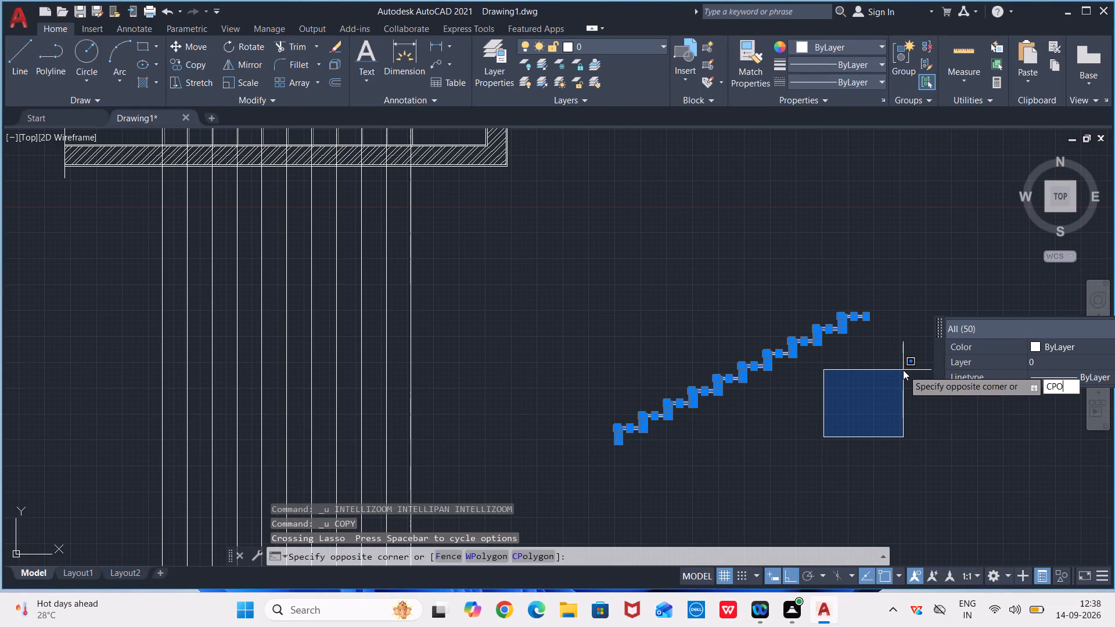
{"action": "key", "text": "BackSpace"}
{"action": "key", "text": "BackSpace"}
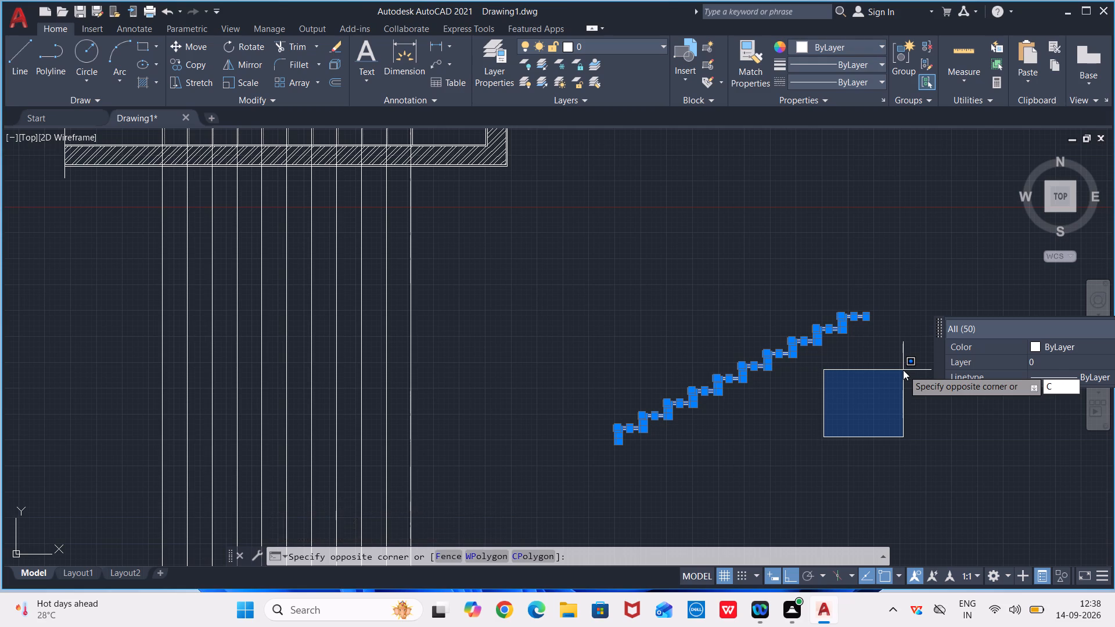
{"action": "key", "text": "o"}
{"action": "key", "text": "Return"}
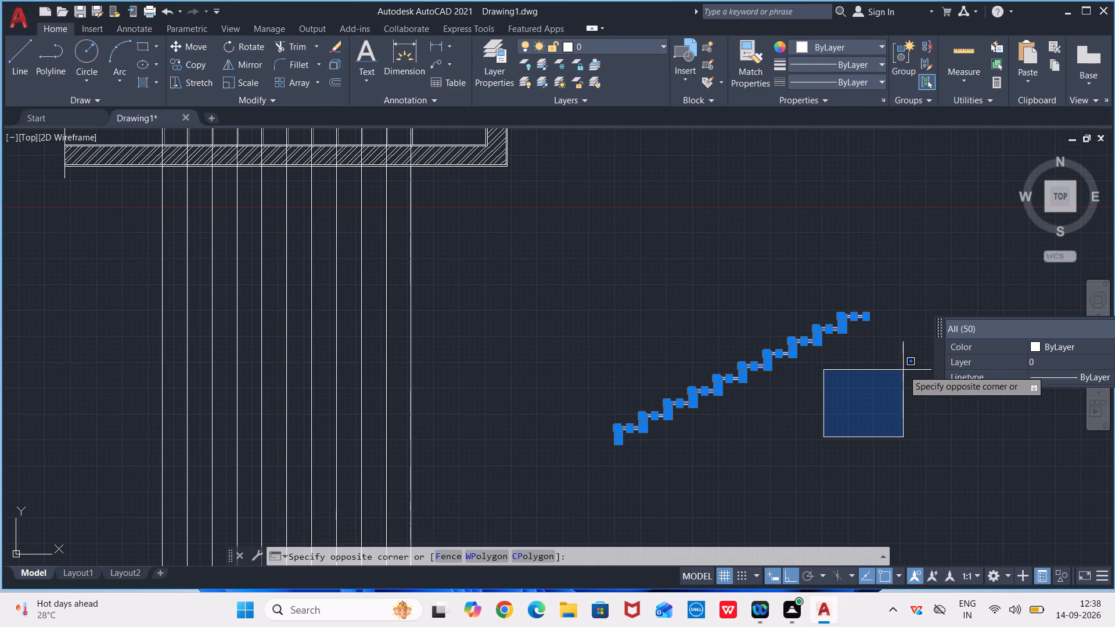
{"action": "scroll", "coordinate": [557, 531], "scroll_direction": "up", "scroll_amount": 1}
{"action": "scroll", "coordinate": [666, 398], "scroll_direction": "up", "scroll_amount": 3}
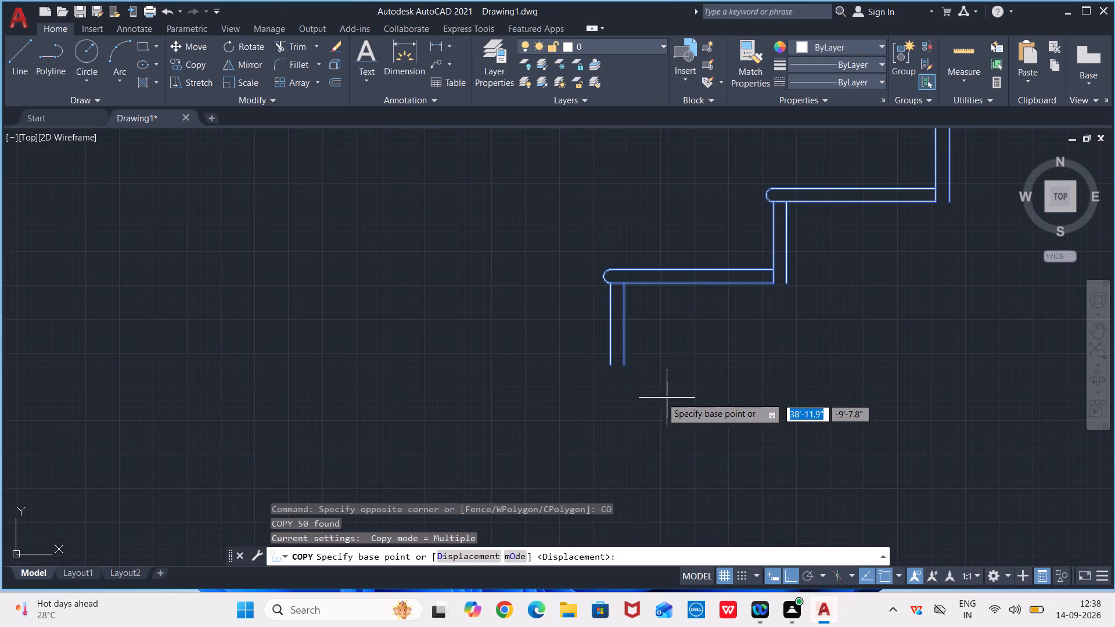
{"action": "left_click", "coordinate": [609, 361]}
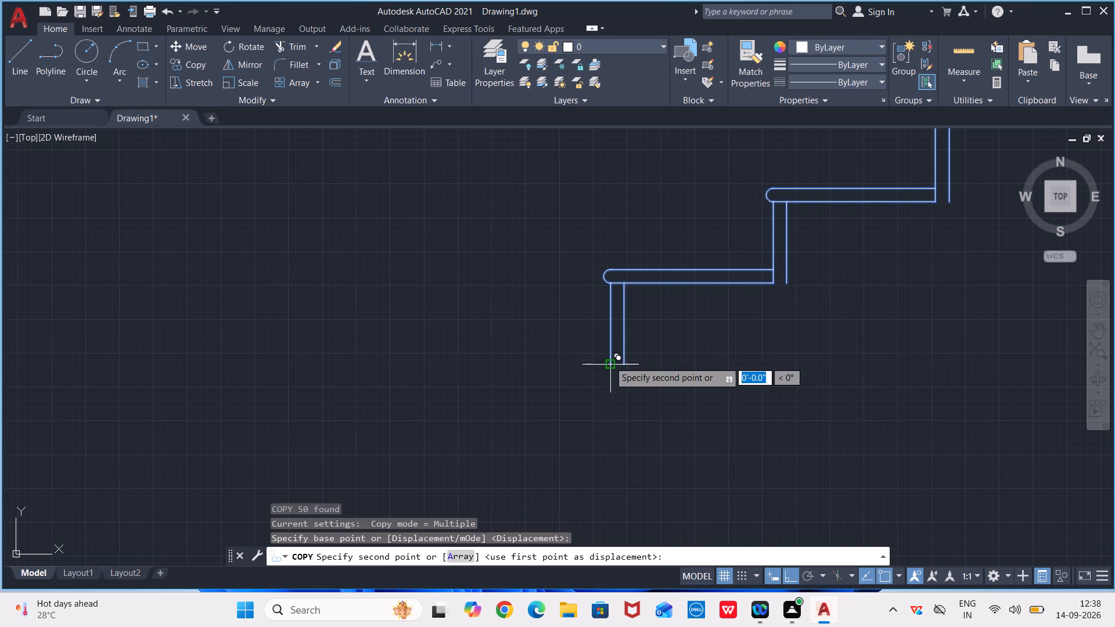
{"action": "scroll", "coordinate": [419, 417], "scroll_direction": "down", "scroll_amount": 3}
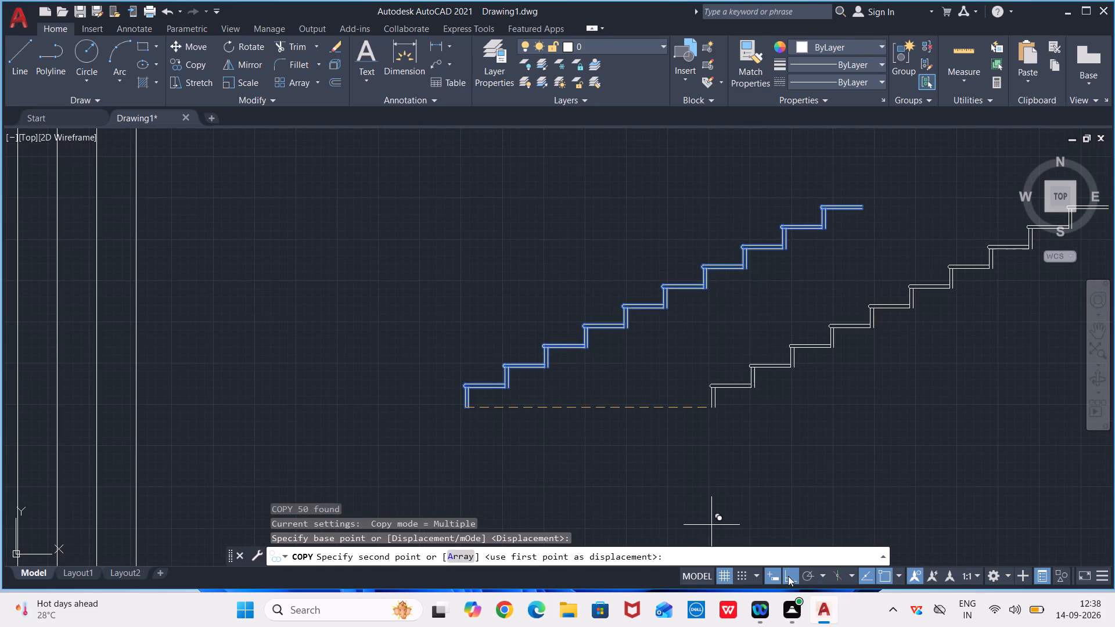
{"action": "left_click", "coordinate": [786, 576]}
{"action": "scroll", "coordinate": [413, 401], "scroll_direction": "down", "scroll_amount": 1}
{"action": "middle_click_drag", "start_coordinate": [413, 401], "coordinate": [644, 275]}
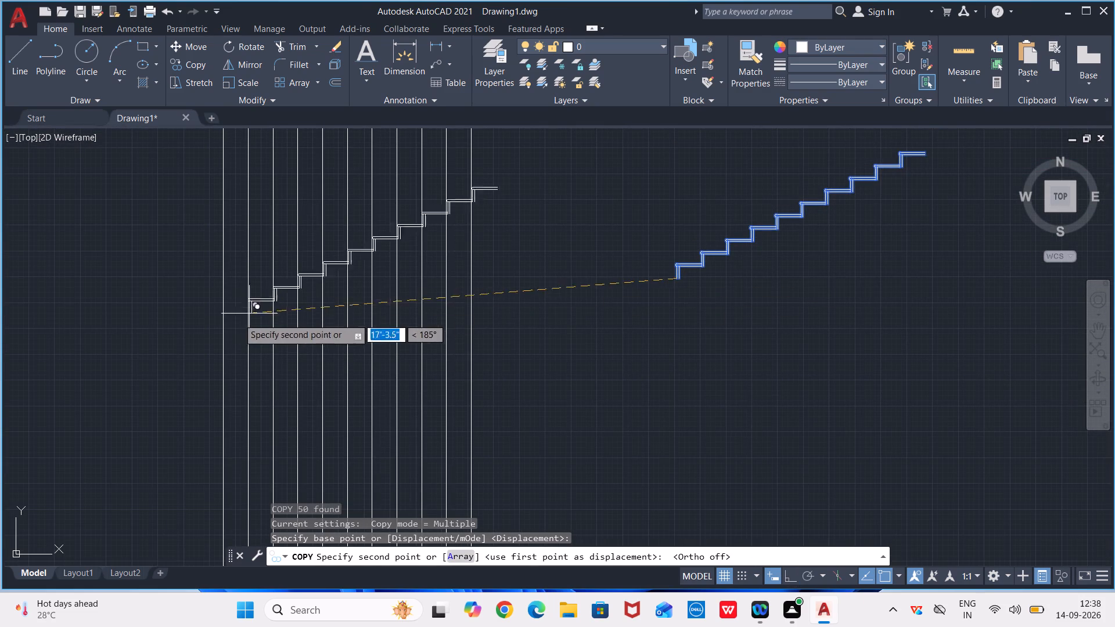
{"action": "scroll", "coordinate": [256, 335], "scroll_direction": "down", "scroll_amount": 1}
{"action": "scroll", "coordinate": [243, 379], "scroll_direction": "up", "scroll_amount": 1}
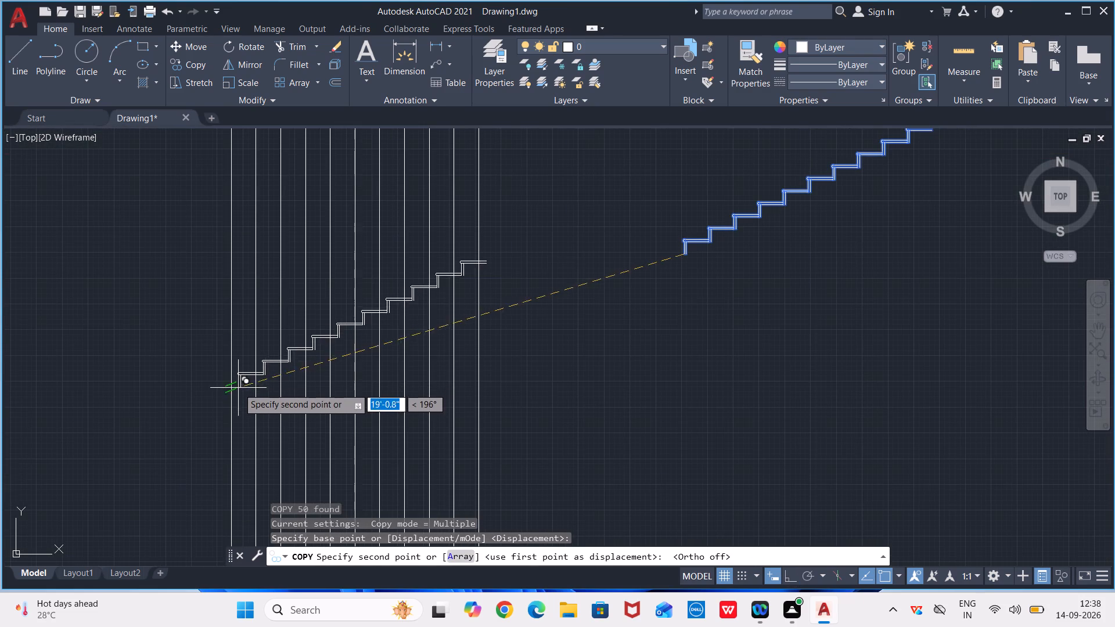
{"action": "scroll", "coordinate": [233, 397], "scroll_direction": "up", "scroll_amount": 3}
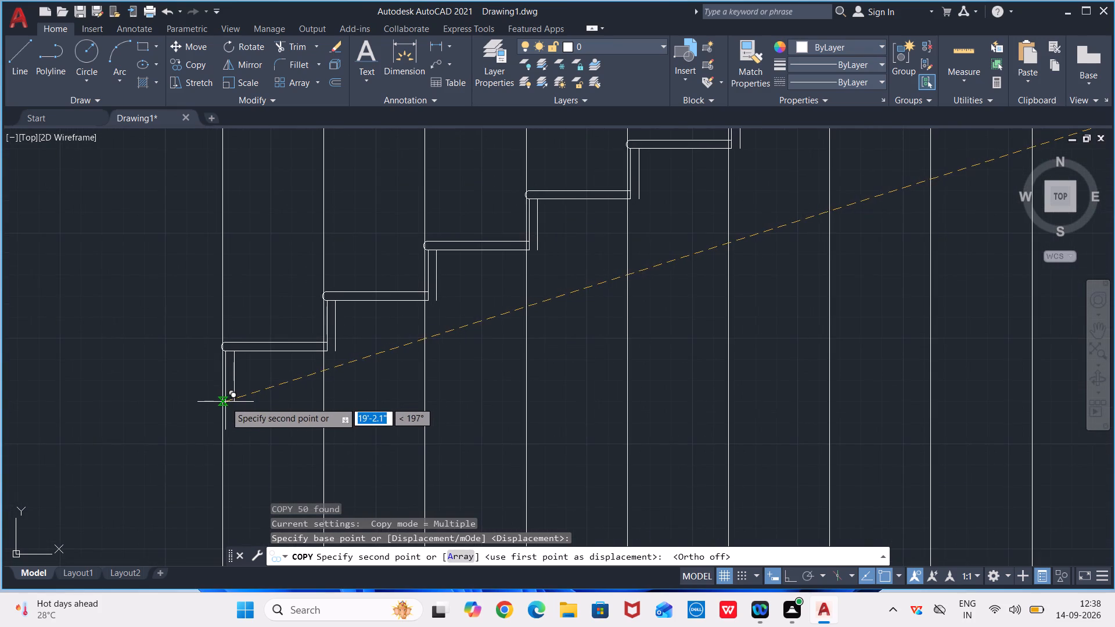
{"action": "scroll", "coordinate": [225, 401], "scroll_direction": "up", "scroll_amount": 3}
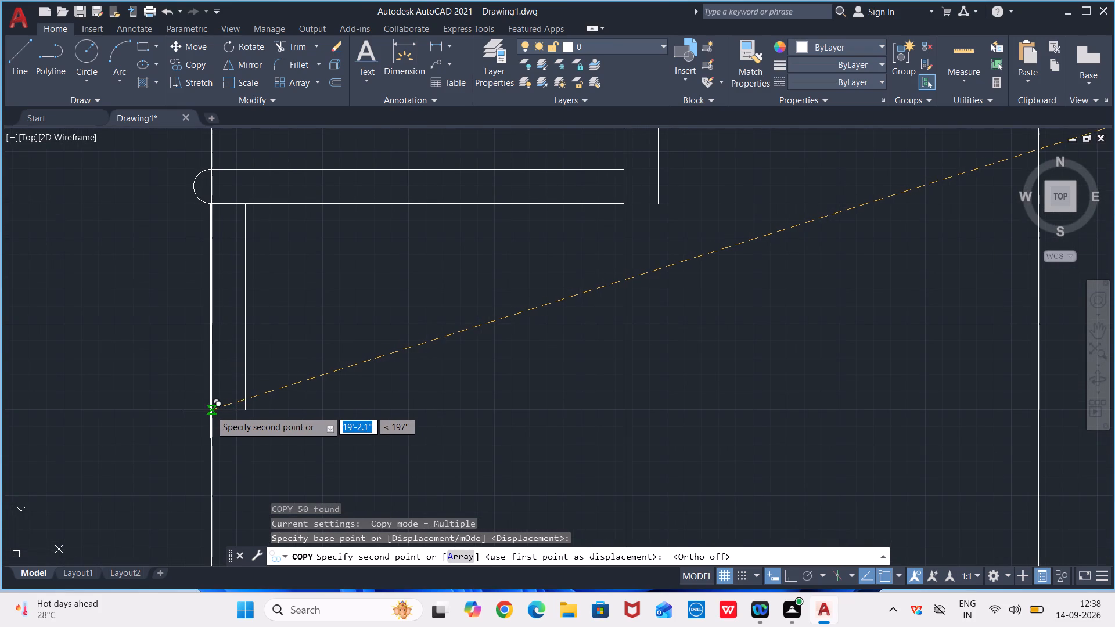
{"action": "scroll", "coordinate": [210, 409], "scroll_direction": "up", "scroll_amount": 3}
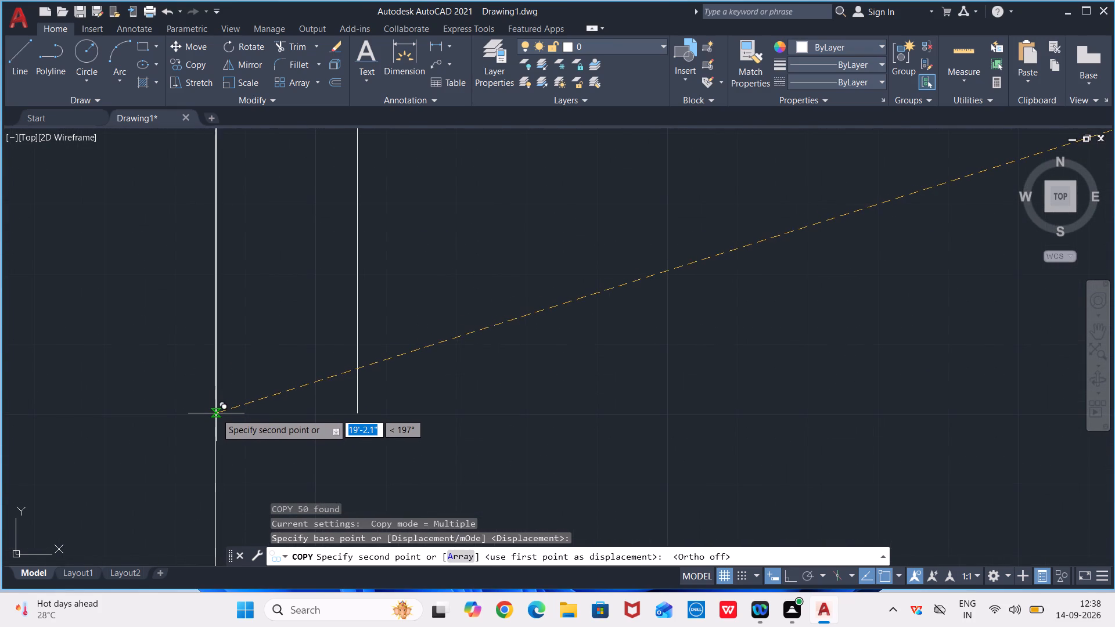
{"action": "left_click", "coordinate": [216, 412]}
{"action": "scroll", "coordinate": [225, 411], "scroll_direction": "down", "scroll_amount": 2}
{"action": "key", "text": "Escape"}
{"action": "scroll", "coordinate": [419, 401], "scroll_direction": "down", "scroll_amount": 3}
{"action": "scroll", "coordinate": [476, 391], "scroll_direction": "down", "scroll_amount": 2}
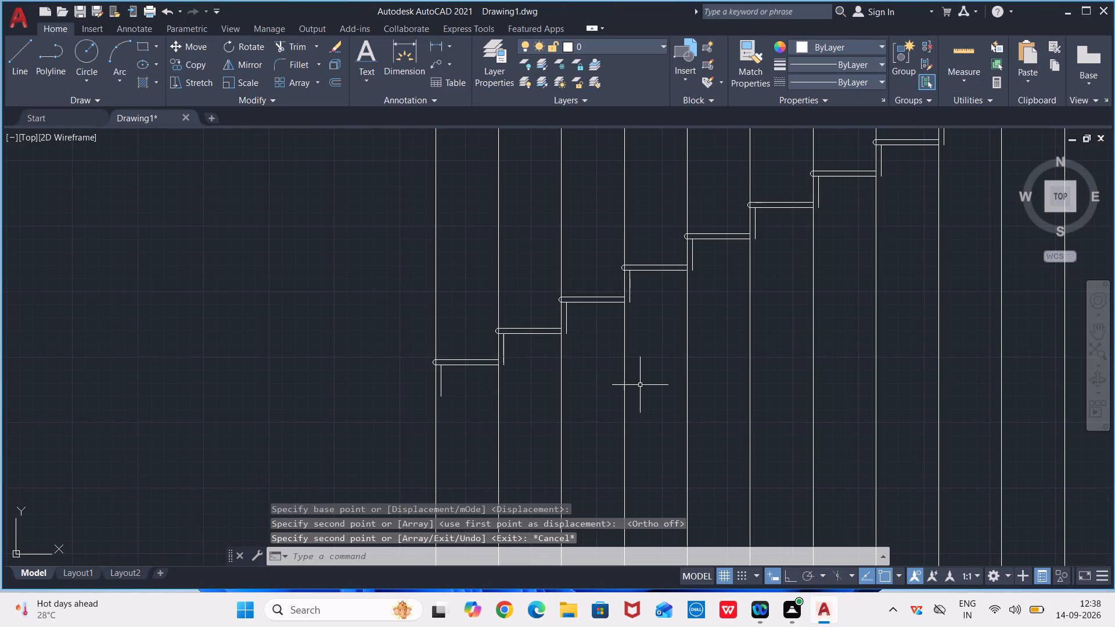
Mirror the original detached flight about a vertical axis roughly 1'-11" beyond its top tread's end, keeping the source objects.
{"action": "middle_click_drag", "start_coordinate": [670, 373], "coordinate": [526, 397]}
{"action": "scroll", "coordinate": [546, 393], "scroll_direction": "down", "scroll_amount": 3}
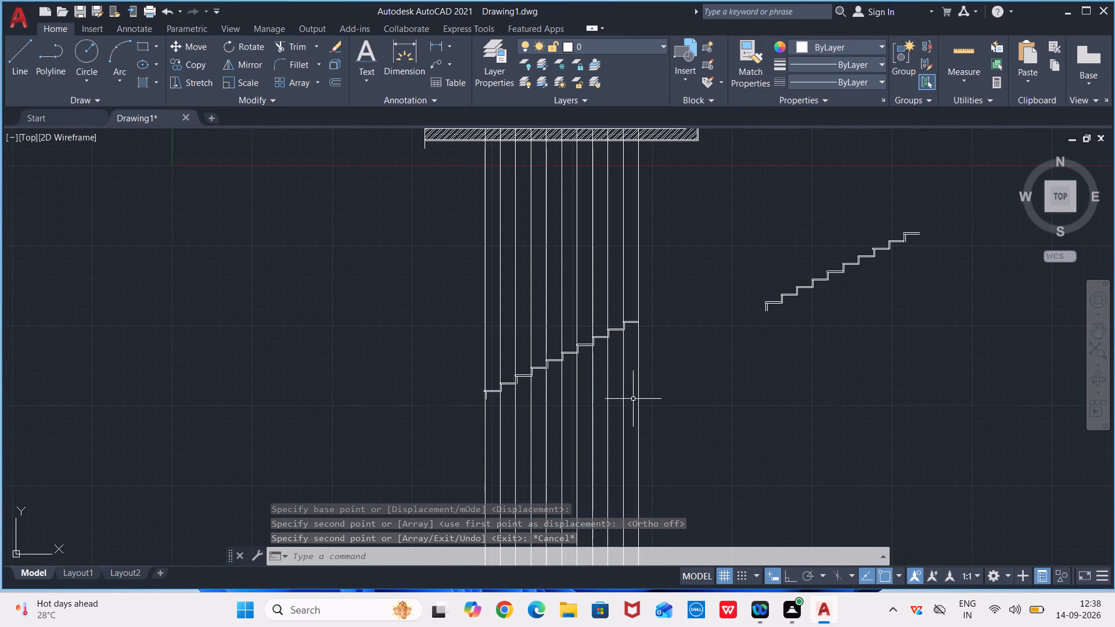
{"action": "scroll", "coordinate": [672, 396], "scroll_direction": "up", "scroll_amount": 1}
{"action": "middle_click_drag", "start_coordinate": [736, 383], "coordinate": [479, 421]}
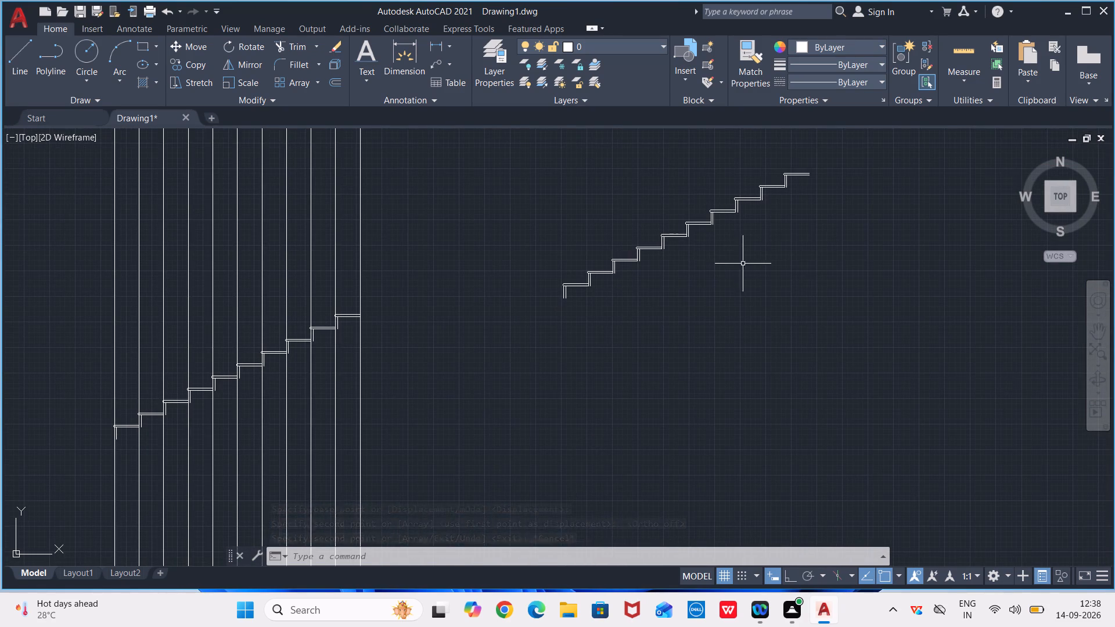
{"action": "scroll", "coordinate": [743, 287], "scroll_direction": "down", "scroll_amount": 1}
{"action": "middle_click_drag", "start_coordinate": [742, 284], "coordinate": [599, 367]}
{"action": "left_click_drag", "start_coordinate": [682, 263], "coordinate": [452, 323]}
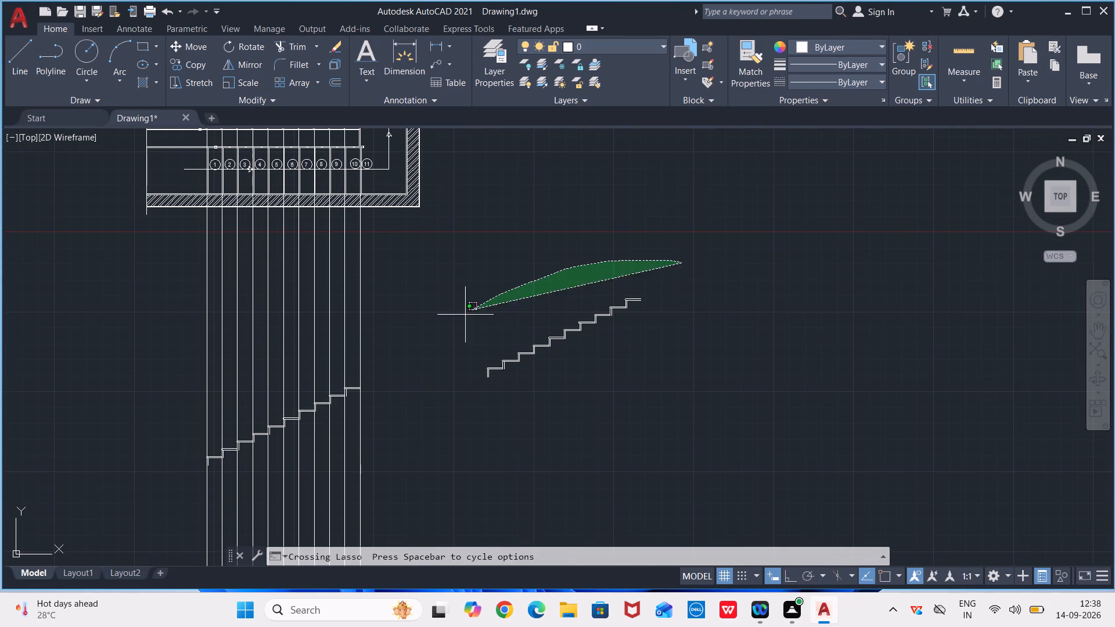
{"action": "left_click_drag", "start_coordinate": [452, 323], "coordinate": [488, 420]}
{"action": "left_click_drag", "start_coordinate": [553, 420], "coordinate": [631, 392]}
{"action": "left_click_drag", "start_coordinate": [680, 367], "coordinate": [714, 331]}
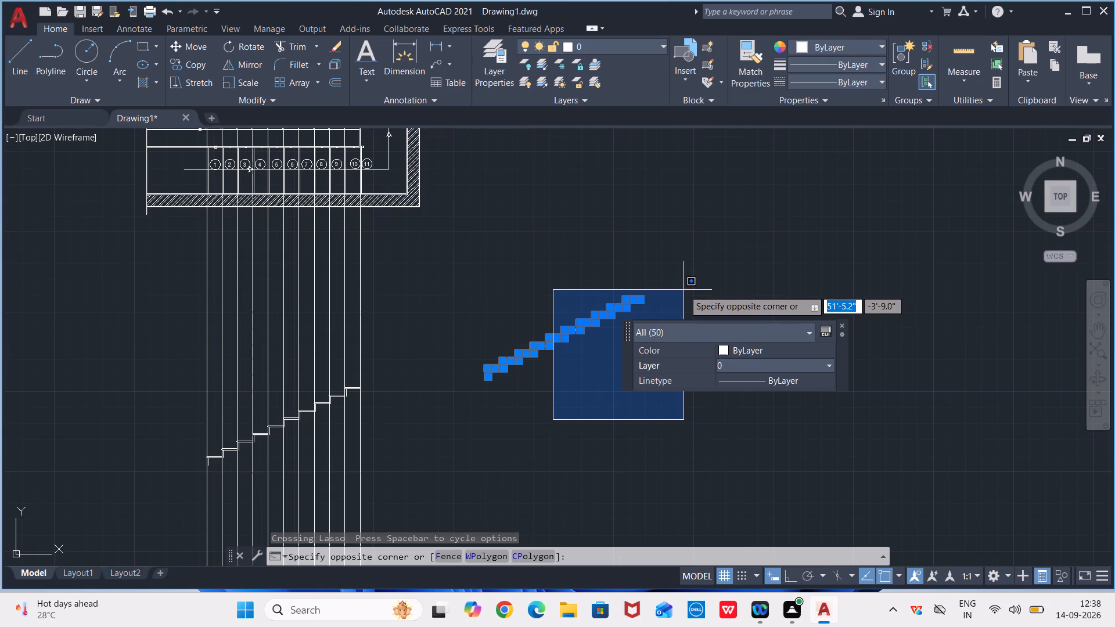
{"action": "key", "text": "m"}
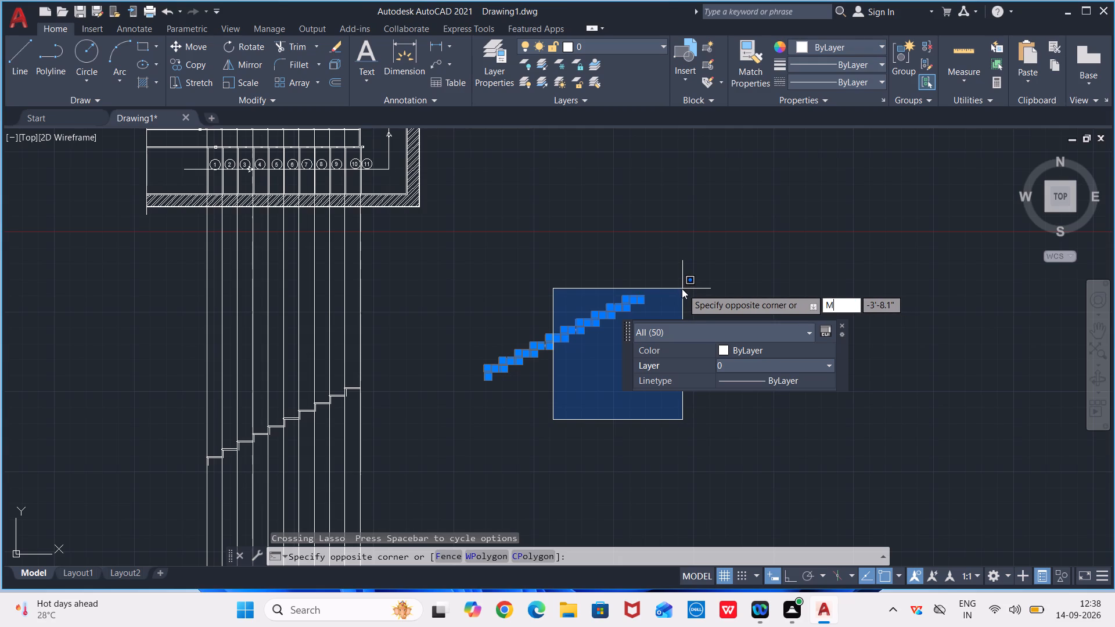
{"action": "key", "text": "i"}
{"action": "key", "text": "Return"}
{"action": "scroll", "coordinate": [672, 297], "scroll_direction": "up", "scroll_amount": 1}
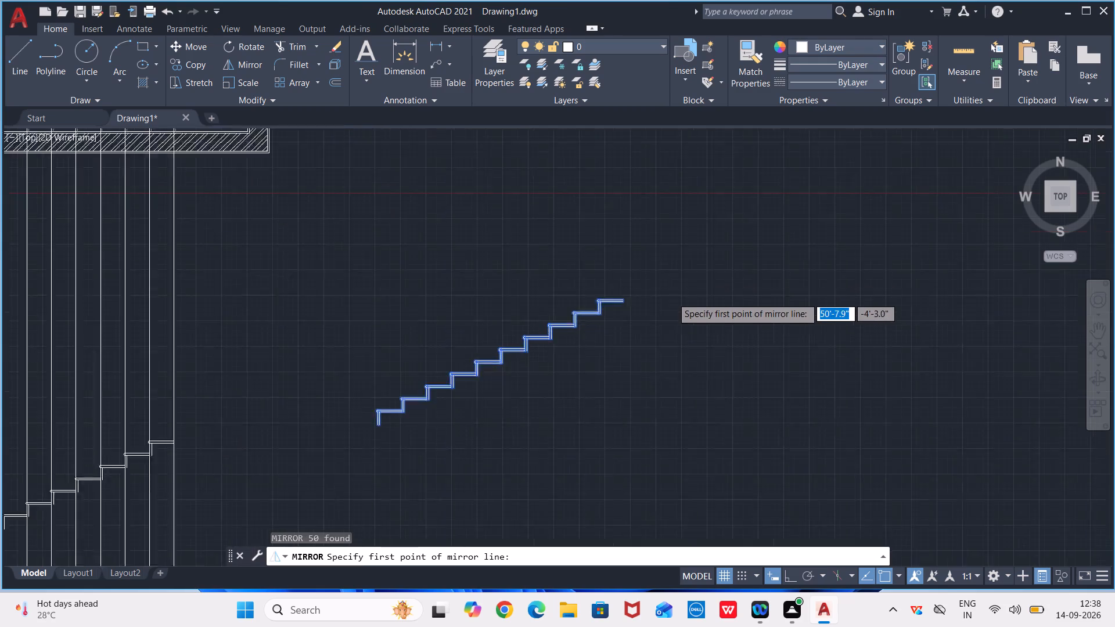
{"action": "scroll", "coordinate": [672, 297], "scroll_direction": "up", "scroll_amount": 1}
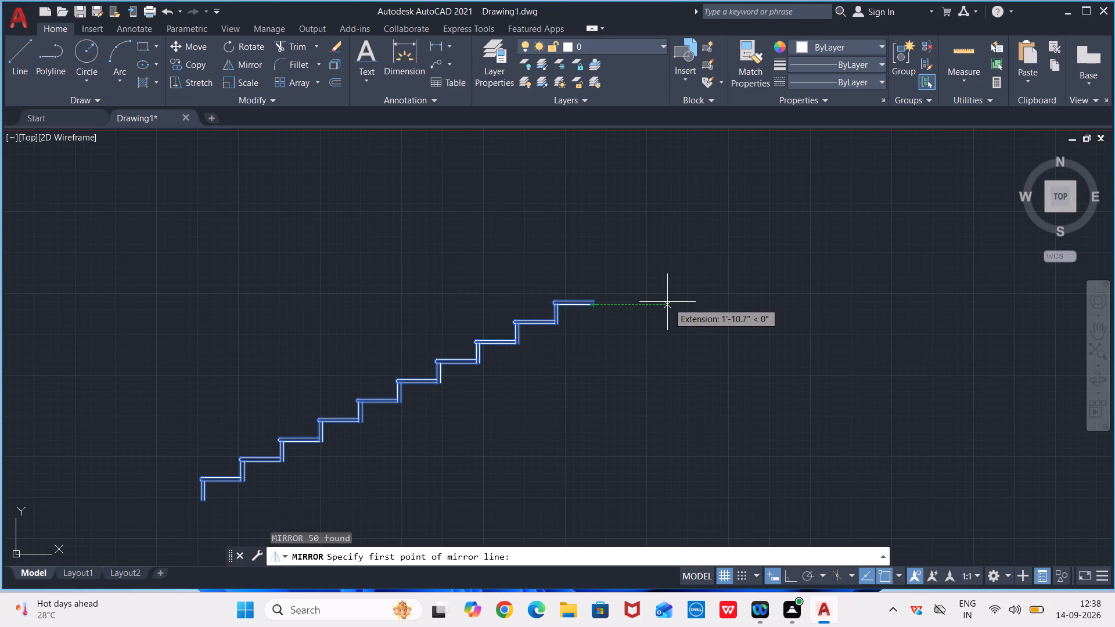
{"action": "left_click", "coordinate": [670, 307]}
{"action": "left_click", "coordinate": [670, 307]}
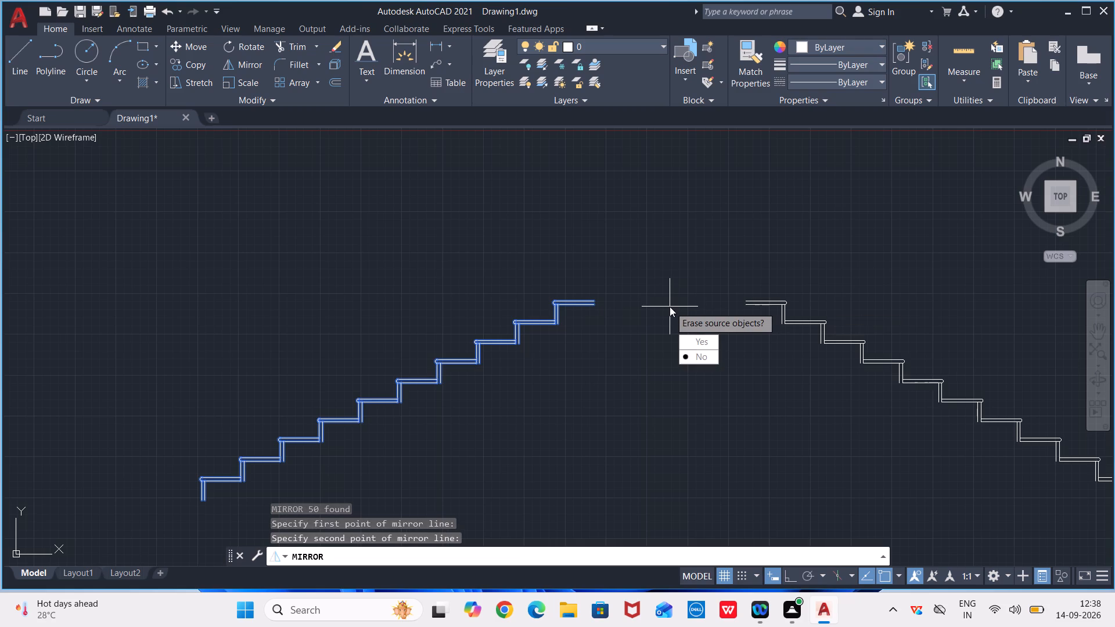
{"action": "left_click_drag", "start_coordinate": [707, 355], "coordinate": [670, 307]}
{"action": "scroll", "coordinate": [712, 316], "scroll_direction": "down", "scroll_amount": 2}
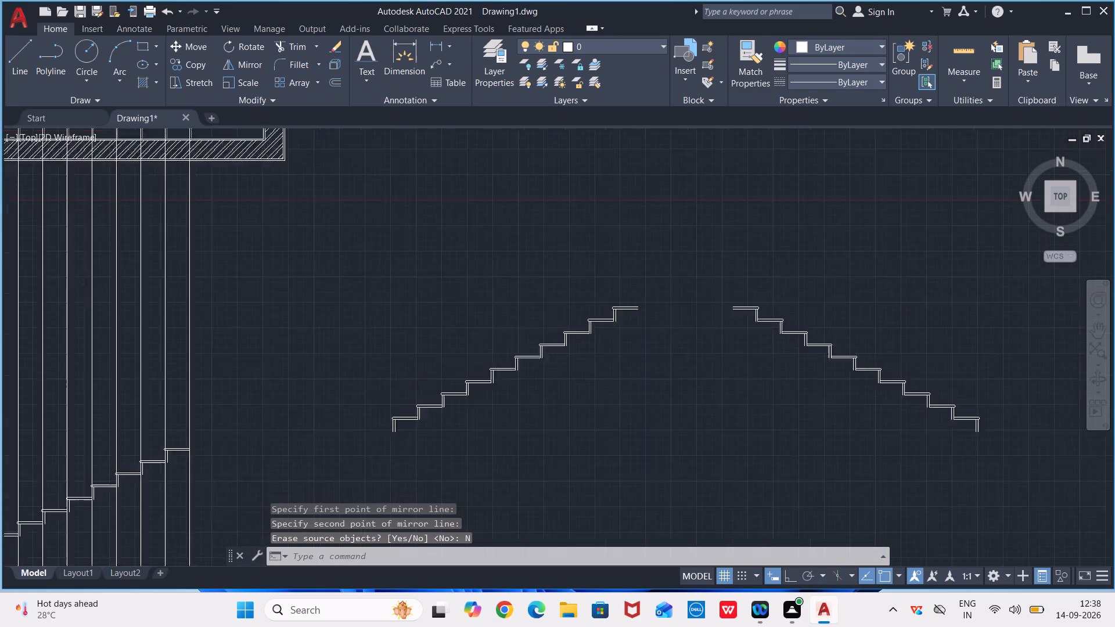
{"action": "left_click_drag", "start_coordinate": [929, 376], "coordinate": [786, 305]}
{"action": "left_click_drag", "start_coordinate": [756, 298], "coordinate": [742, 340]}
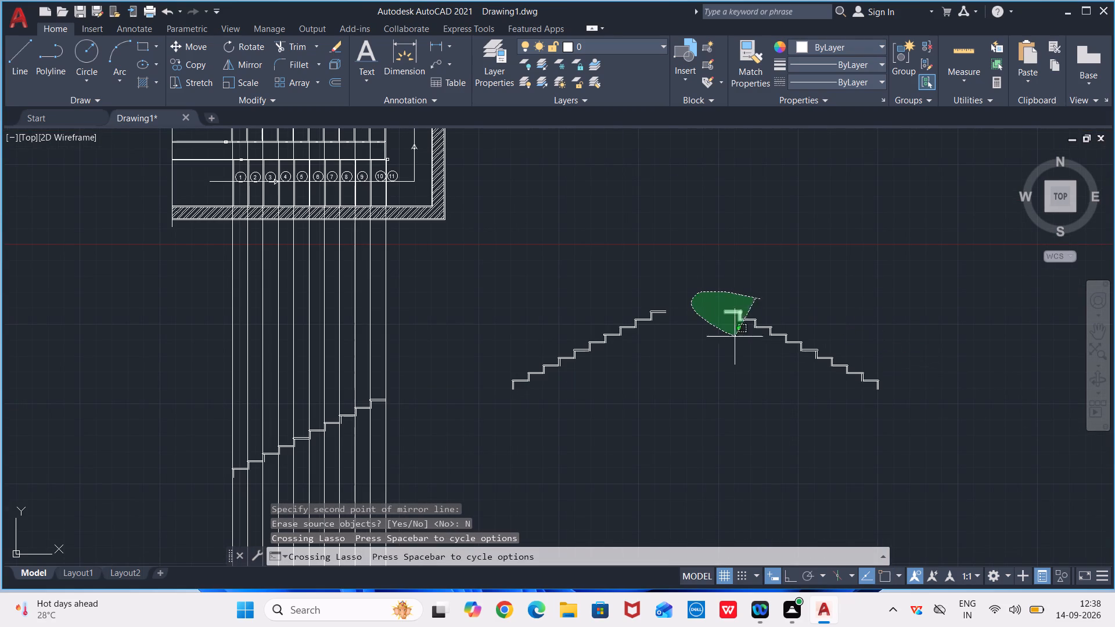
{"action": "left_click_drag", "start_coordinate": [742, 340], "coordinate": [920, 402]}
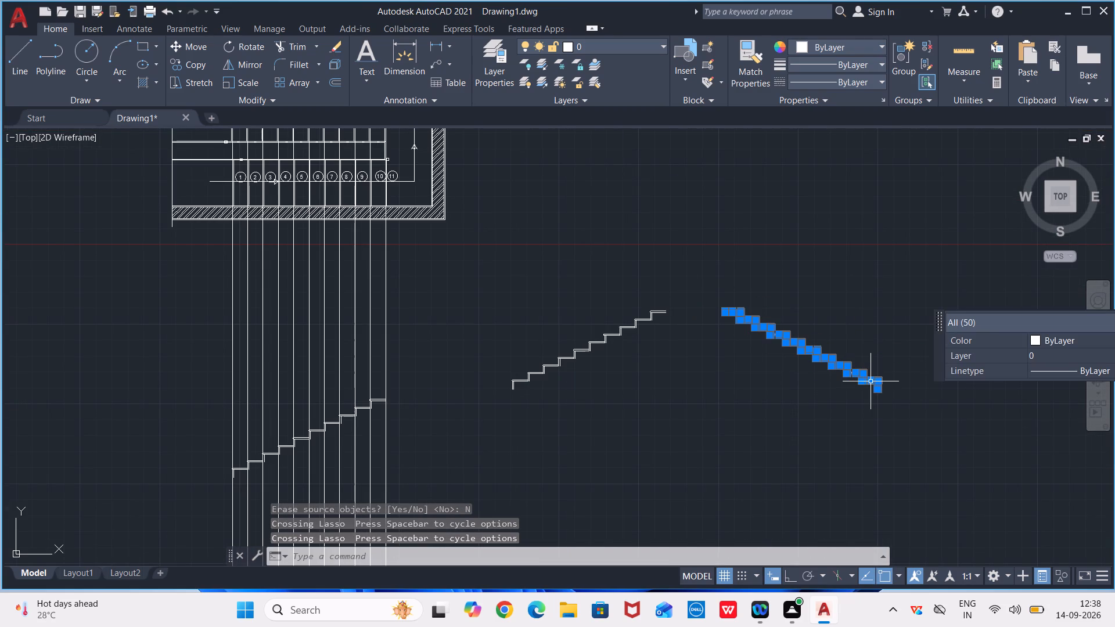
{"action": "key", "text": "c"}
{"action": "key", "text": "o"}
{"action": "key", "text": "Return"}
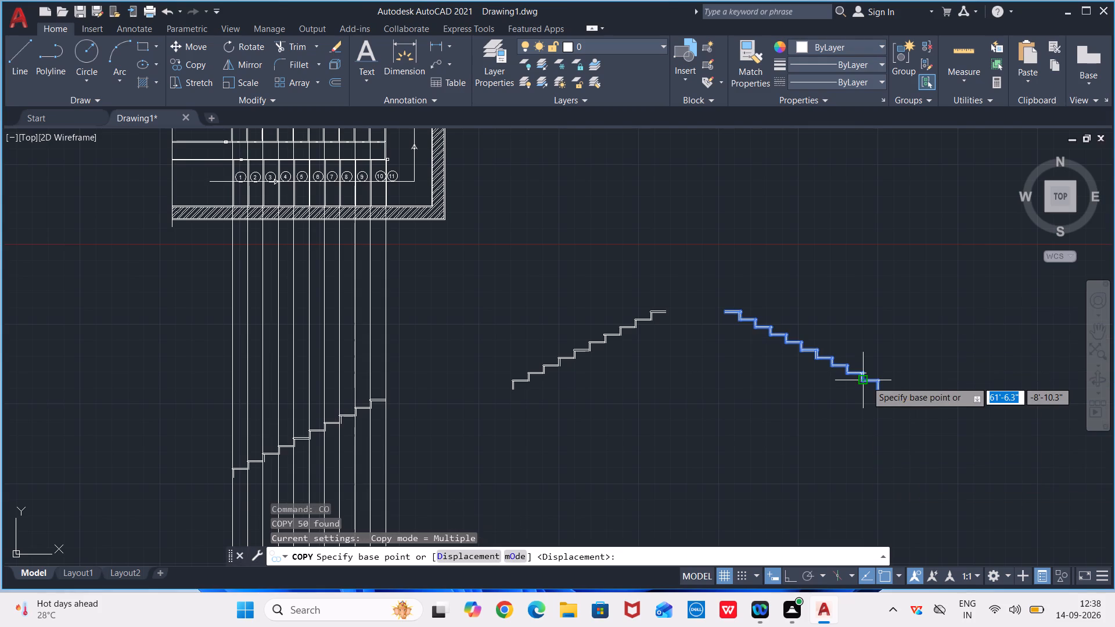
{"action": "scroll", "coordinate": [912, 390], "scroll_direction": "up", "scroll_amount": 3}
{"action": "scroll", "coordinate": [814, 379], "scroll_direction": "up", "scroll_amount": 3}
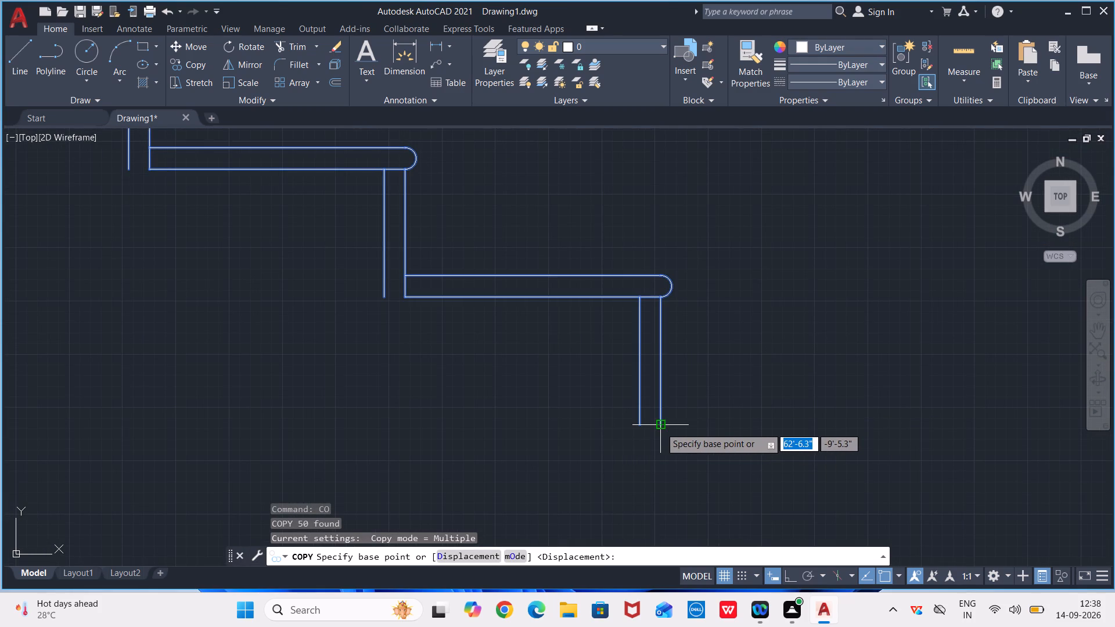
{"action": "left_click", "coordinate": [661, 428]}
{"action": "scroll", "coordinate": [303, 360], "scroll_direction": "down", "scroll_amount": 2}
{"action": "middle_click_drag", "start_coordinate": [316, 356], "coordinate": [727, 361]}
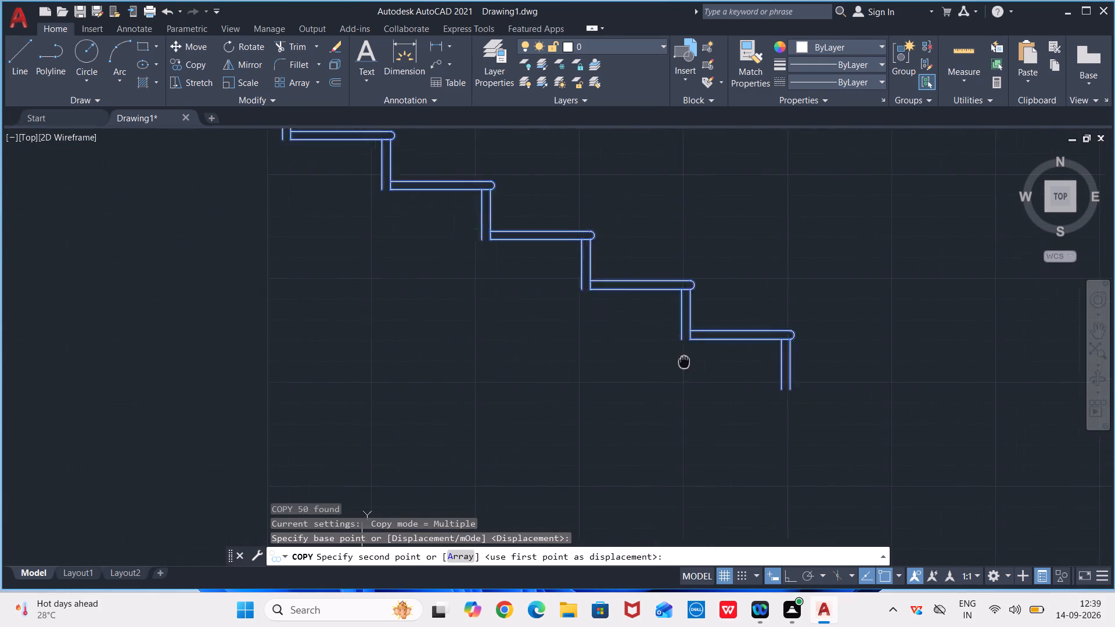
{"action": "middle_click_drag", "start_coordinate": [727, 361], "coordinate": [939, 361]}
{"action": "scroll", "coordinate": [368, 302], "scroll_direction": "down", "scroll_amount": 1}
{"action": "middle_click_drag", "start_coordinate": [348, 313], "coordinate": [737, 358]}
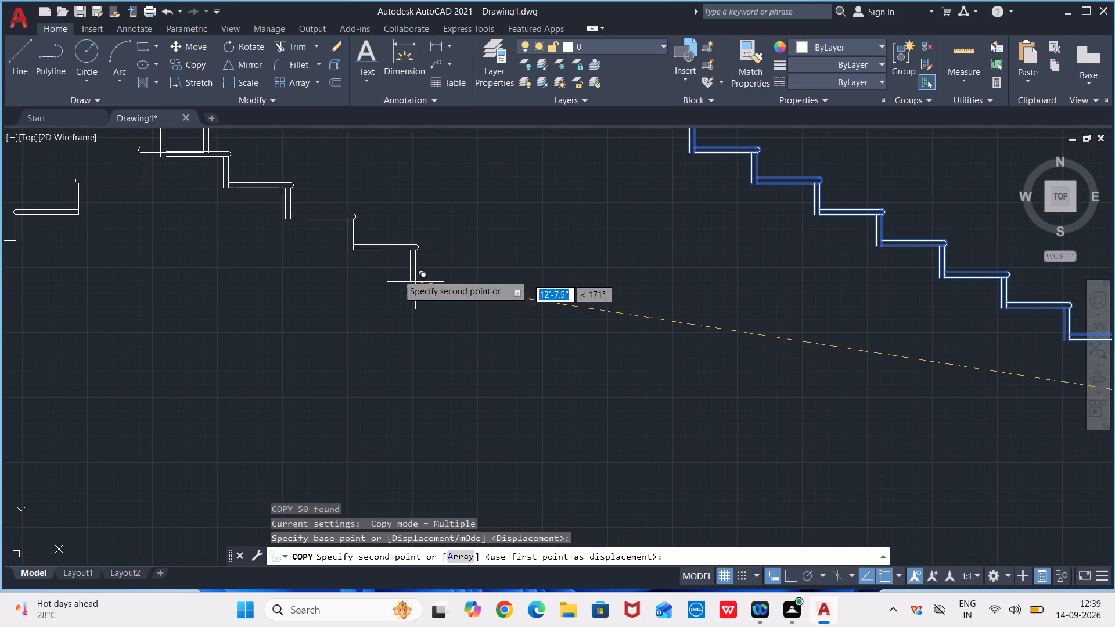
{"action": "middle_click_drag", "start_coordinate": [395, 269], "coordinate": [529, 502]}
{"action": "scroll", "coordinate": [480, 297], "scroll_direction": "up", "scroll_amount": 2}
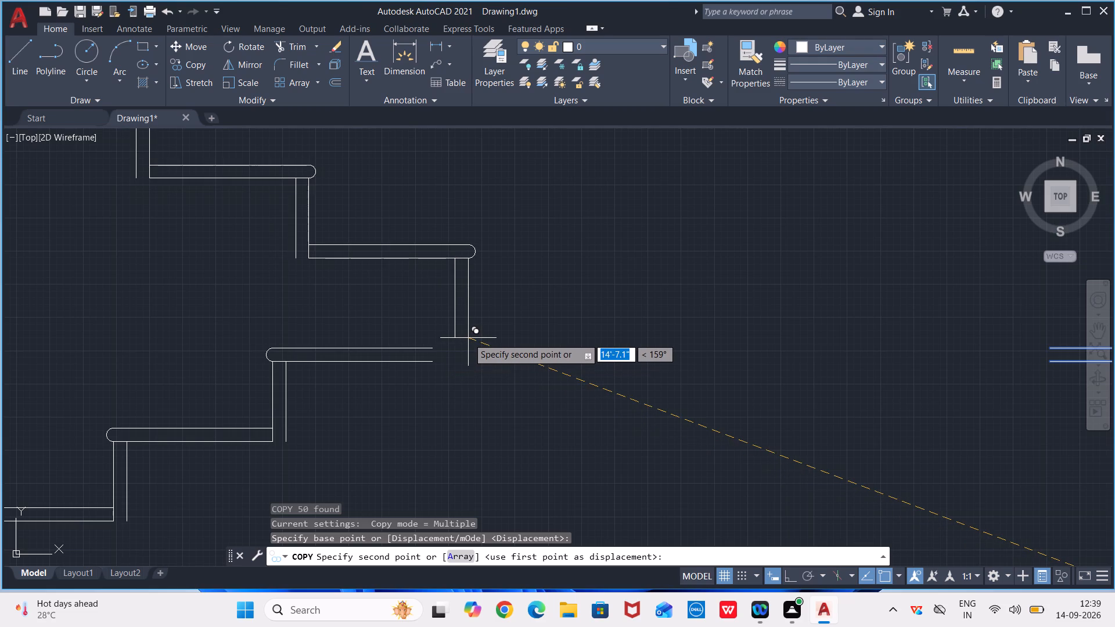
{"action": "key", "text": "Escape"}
Erase the upper steps of the original detached flight, leaving its lowest step and the riser above it.
{"action": "scroll", "coordinate": [810, 366], "scroll_direction": "down", "scroll_amount": 2}
{"action": "middle_click_drag", "start_coordinate": [917, 388], "coordinate": [913, 387]}
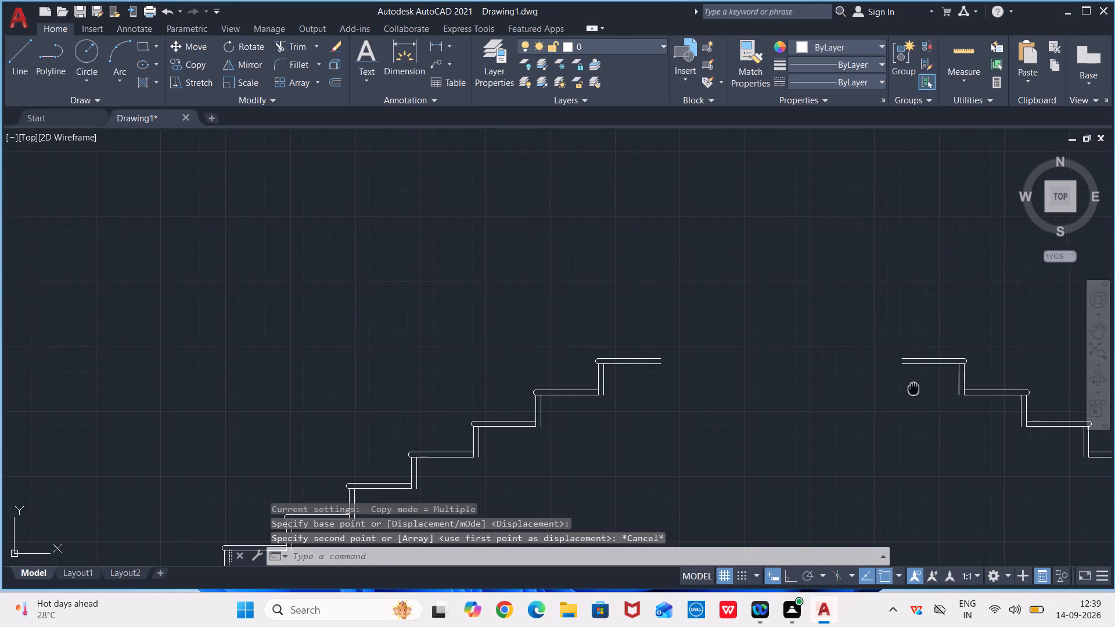
{"action": "middle_click_drag", "start_coordinate": [913, 387], "coordinate": [628, 239]}
{"action": "scroll", "coordinate": [678, 283], "scroll_direction": "down", "scroll_amount": 2}
{"action": "middle_click_drag", "start_coordinate": [744, 353], "coordinate": [599, 306]}
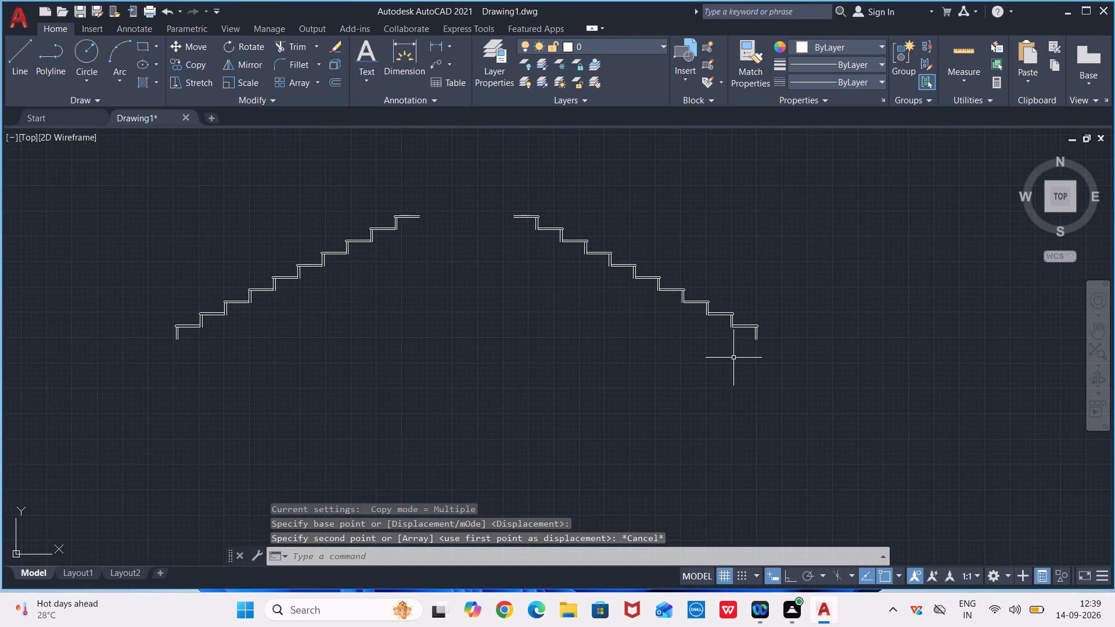
{"action": "scroll", "coordinate": [375, 295], "scroll_direction": "down", "scroll_amount": 1}
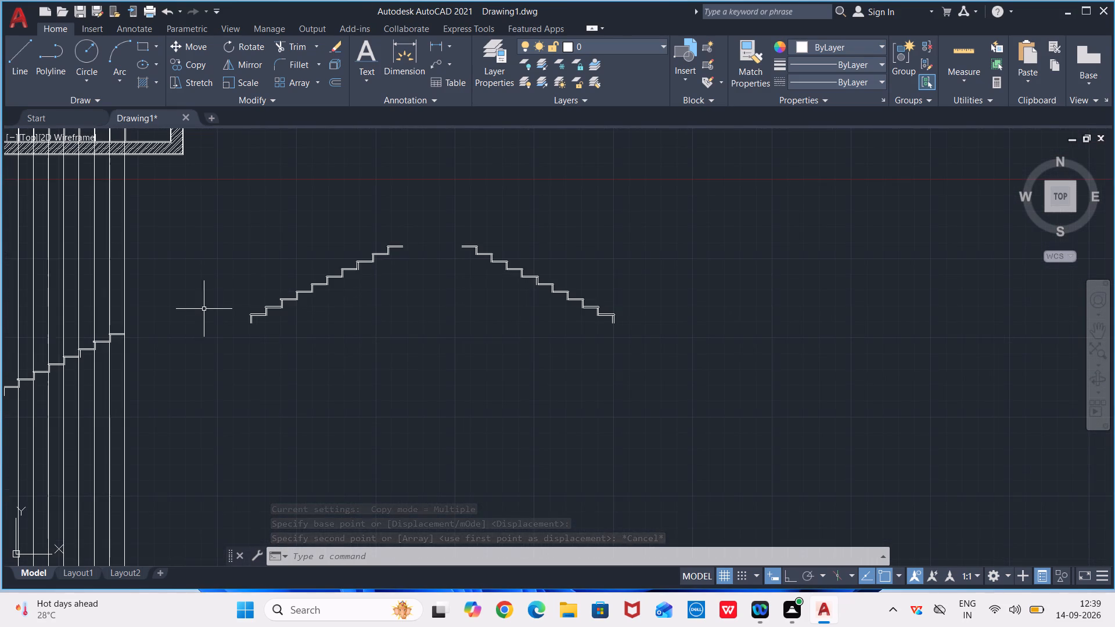
{"action": "scroll", "coordinate": [292, 297], "scroll_direction": "up", "scroll_amount": 2}
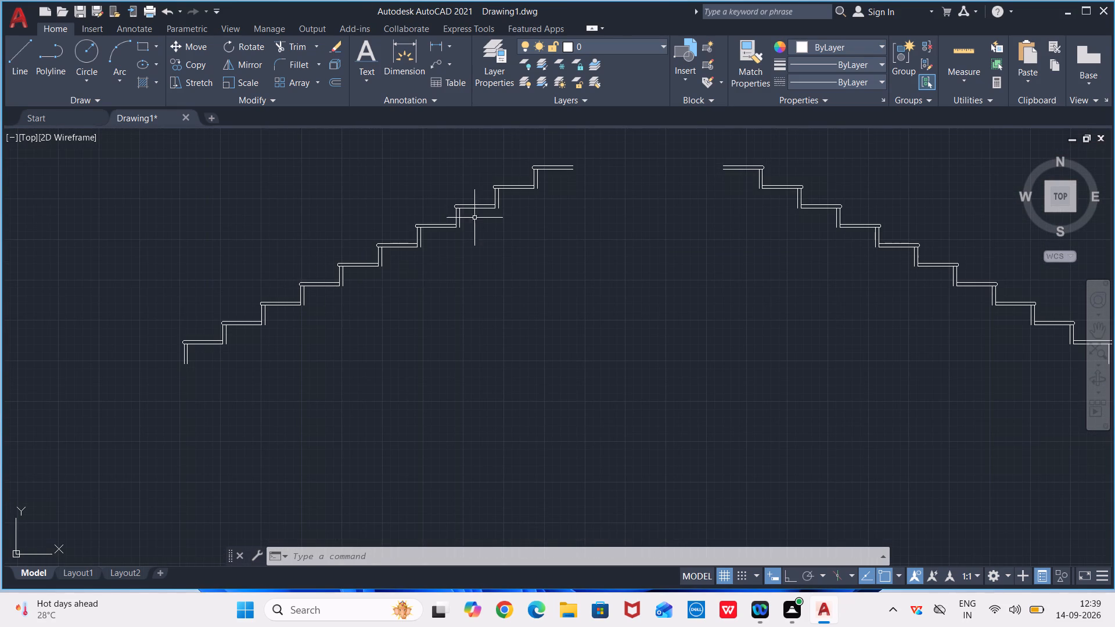
{"action": "left_click_drag", "start_coordinate": [596, 154], "coordinate": [246, 305]}
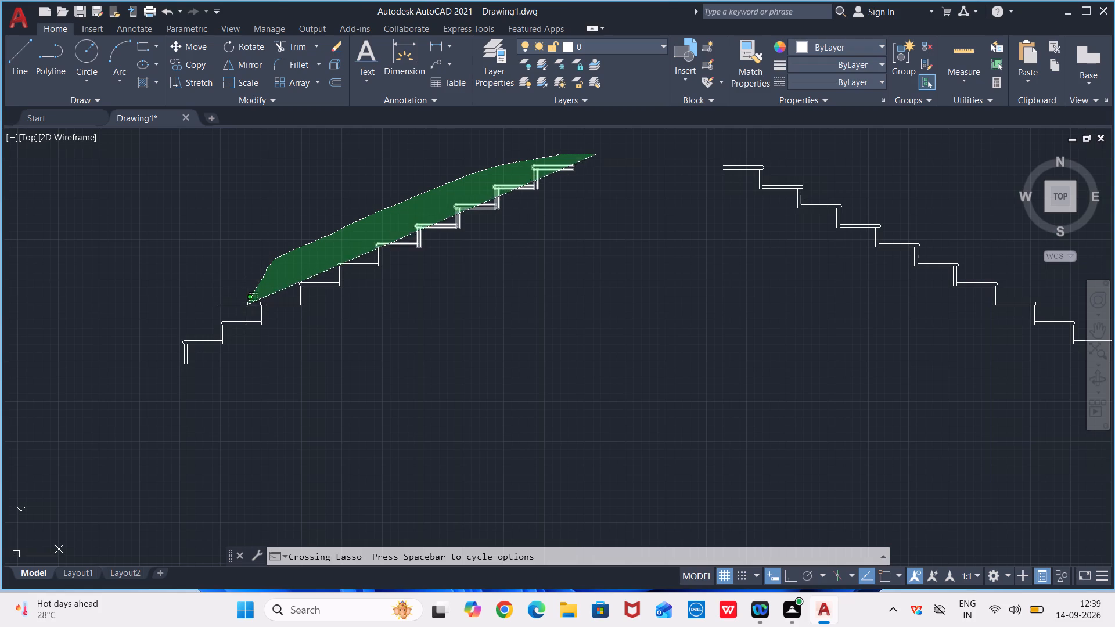
{"action": "left_click_drag", "start_coordinate": [246, 305], "coordinate": [304, 354]}
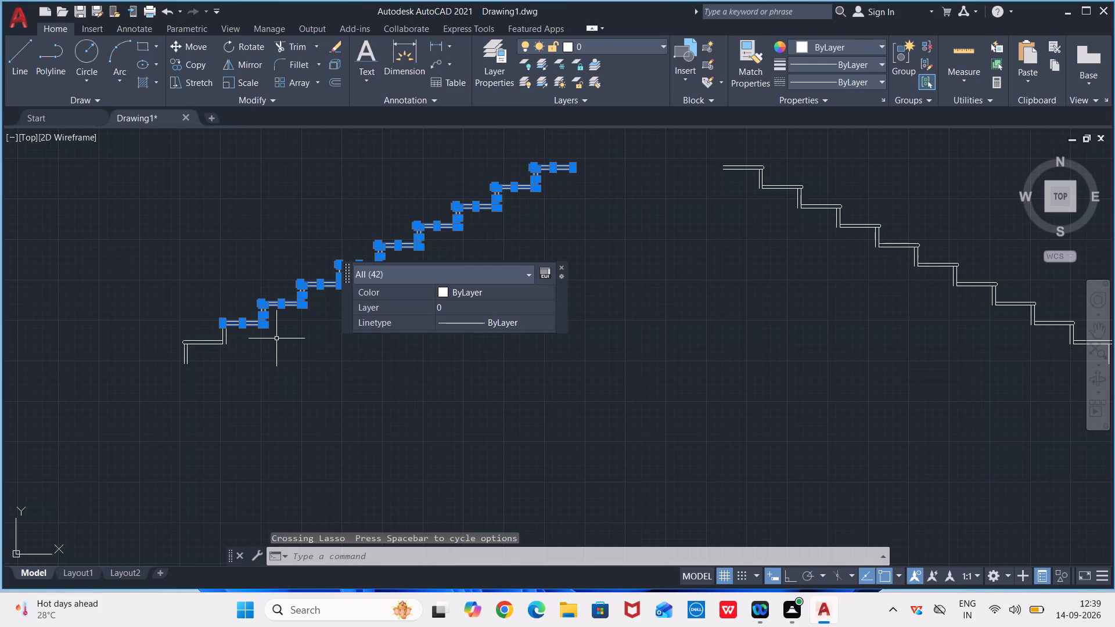
{"action": "key", "text": "Delete"}
Erase the leftover second riser's two lines and nosing arc, keeping only the lowest detached step.
{"action": "scroll", "coordinate": [233, 327], "scroll_direction": "up", "scroll_amount": 2}
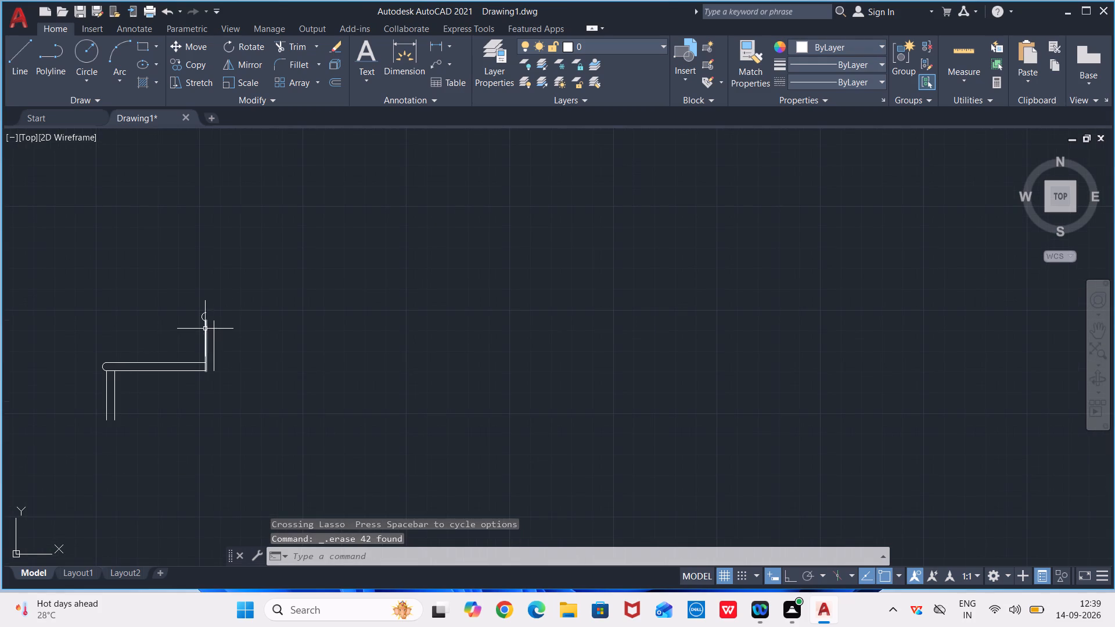
{"action": "left_click_drag", "start_coordinate": [199, 327], "coordinate": [244, 338]}
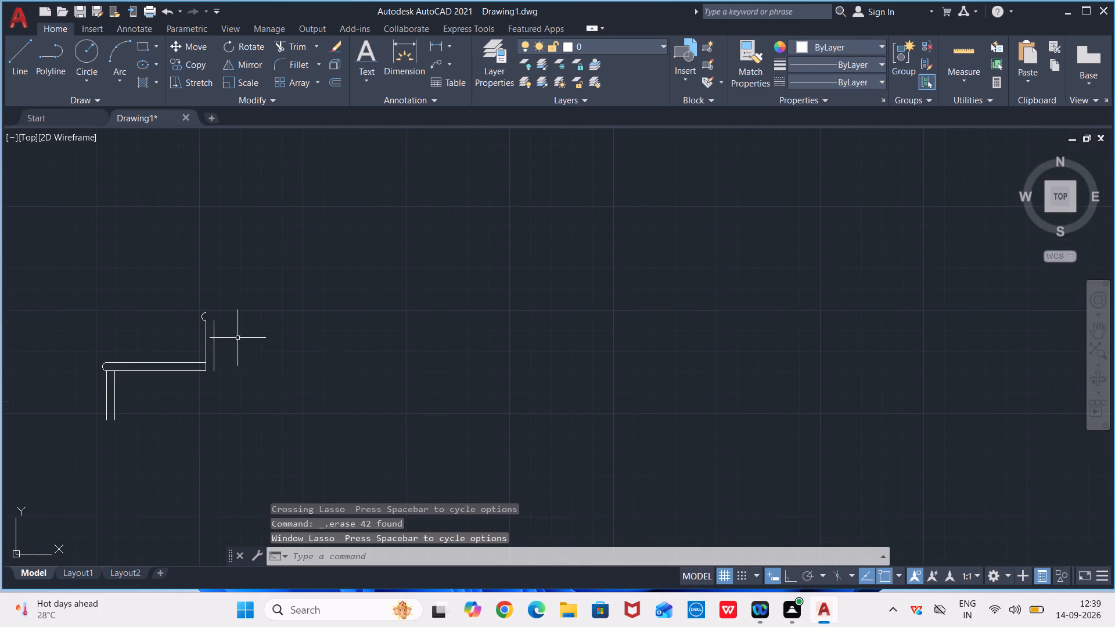
{"action": "left_click_drag", "start_coordinate": [259, 346], "coordinate": [165, 328]}
{"action": "key", "text": "Delete"}
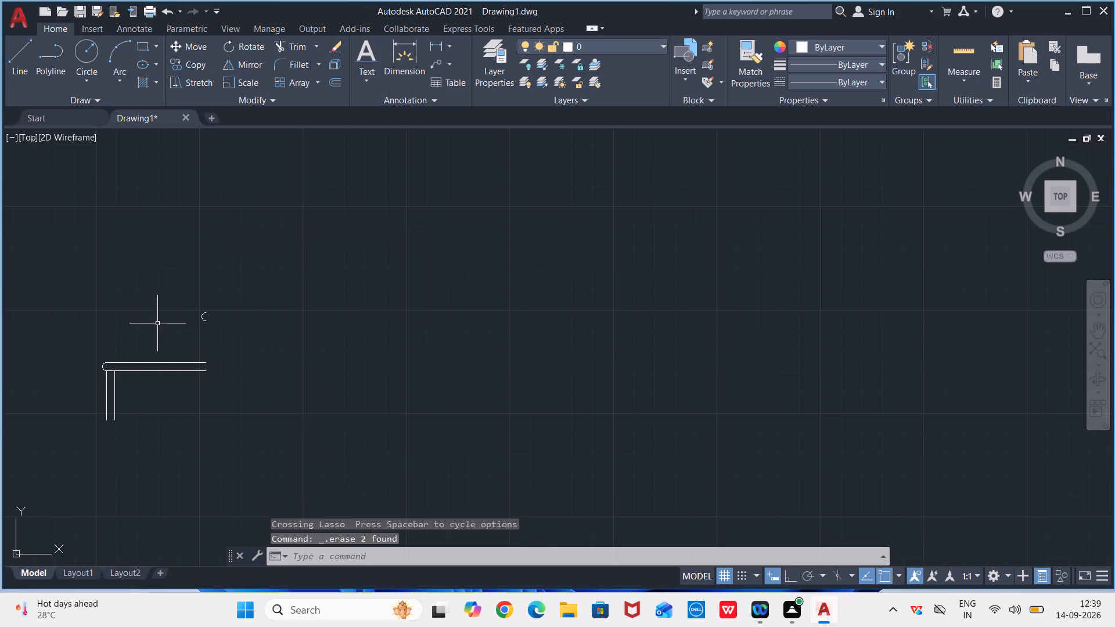
{"action": "left_click_drag", "start_coordinate": [212, 301], "coordinate": [207, 323]}
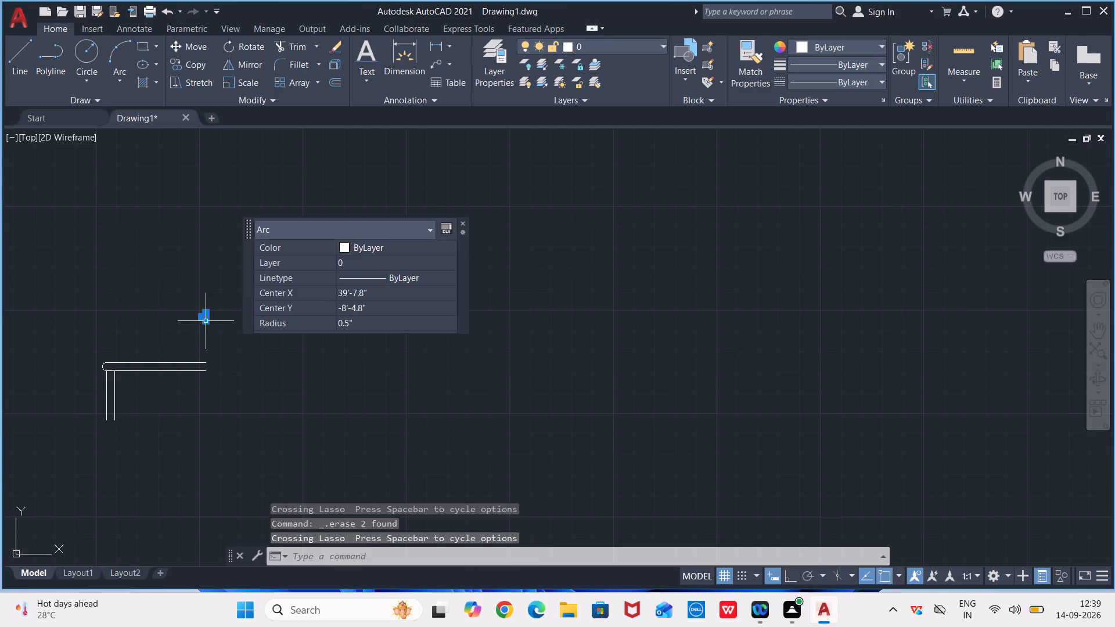
{"action": "key", "text": "Delete"}
{"action": "key", "text": "BackSpace"}
{"action": "key", "text": "Delete"}
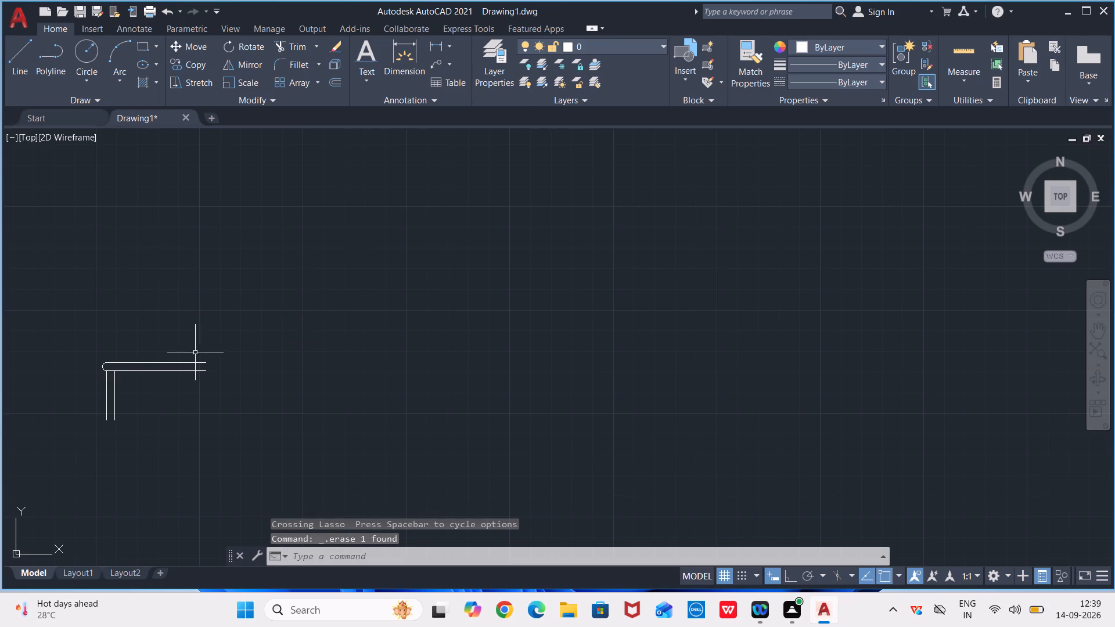
Copy the single detached step from its outer riser's bottom end to the underside end of the placed flight's top tread, on the last projected line.
{"action": "middle_click_drag", "start_coordinate": [197, 350], "coordinate": [297, 310]}
{"action": "left_click_drag", "start_coordinate": [314, 305], "coordinate": [483, 434]}
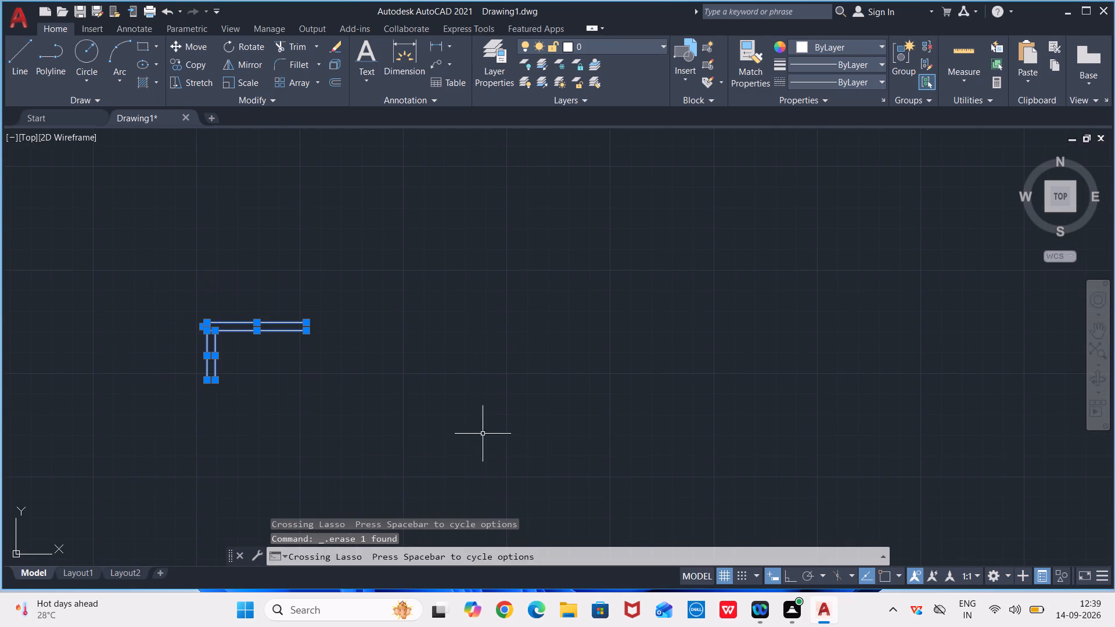
{"action": "key", "text": "c"}
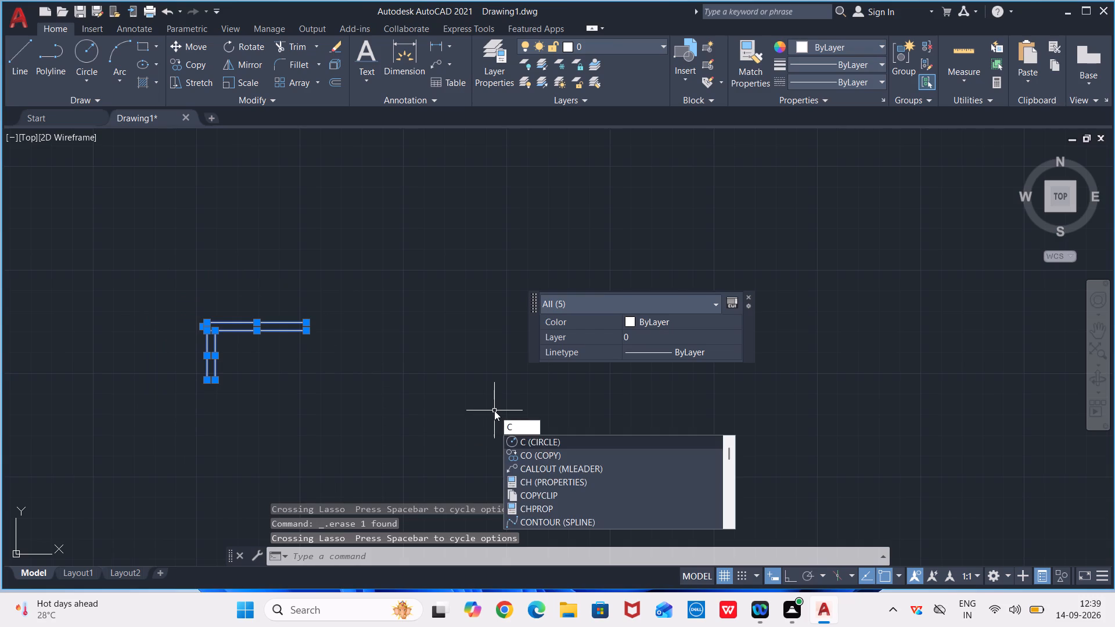
{"action": "key", "text": "o"}
{"action": "key", "text": "Return"}
{"action": "scroll", "coordinate": [226, 396], "scroll_direction": "up", "scroll_amount": 3}
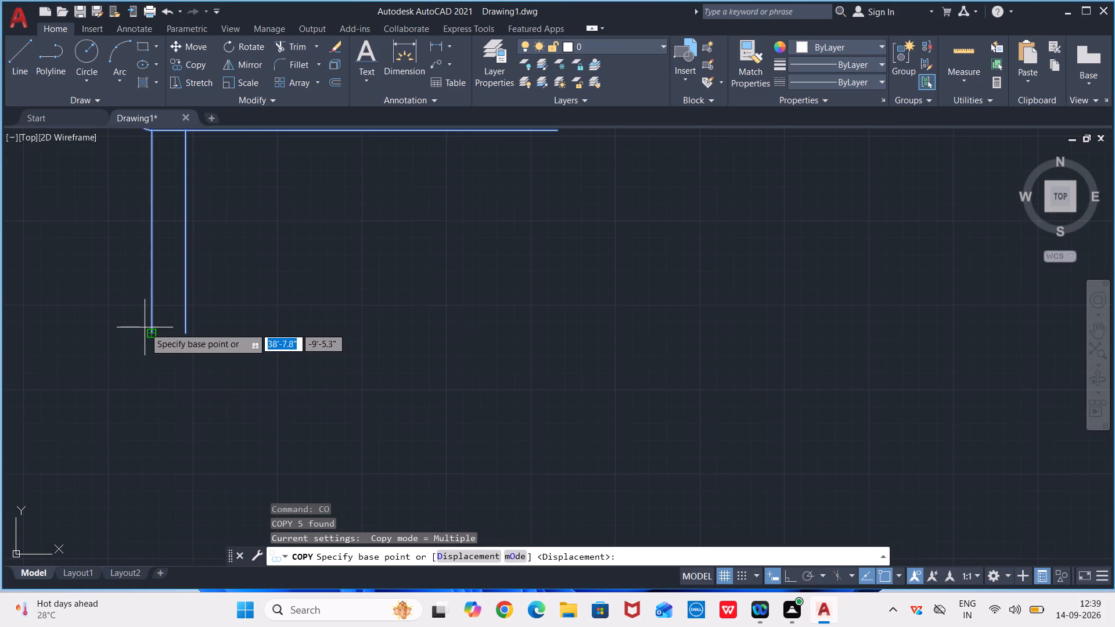
{"action": "left_click", "coordinate": [149, 329]}
{"action": "scroll", "coordinate": [60, 319], "scroll_direction": "down", "scroll_amount": 2}
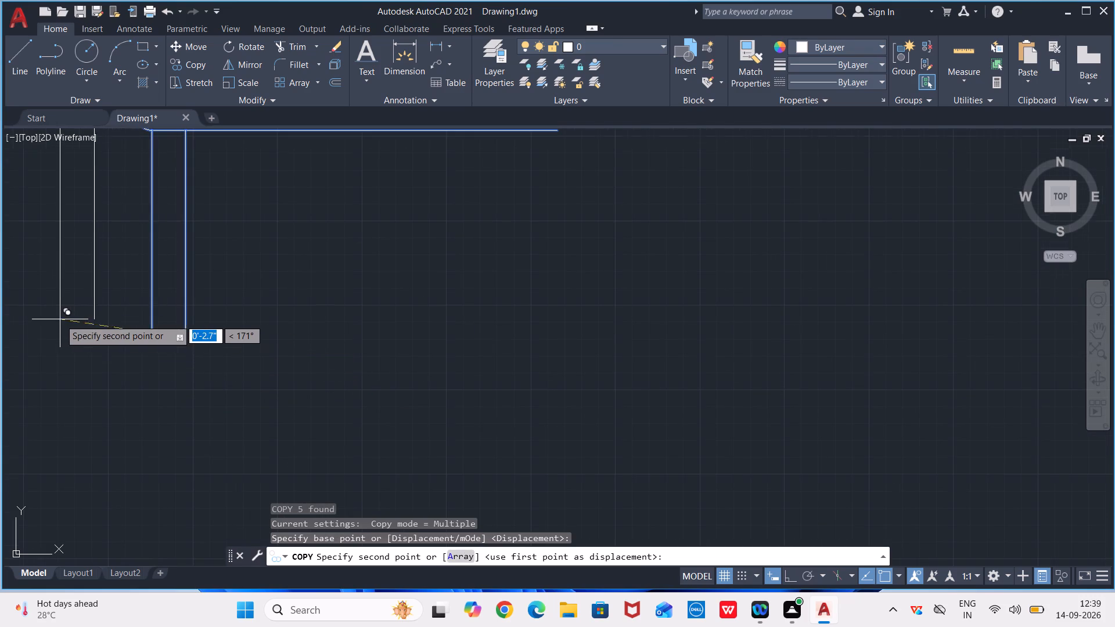
{"action": "scroll", "coordinate": [49, 319], "scroll_direction": "down", "scroll_amount": 3}
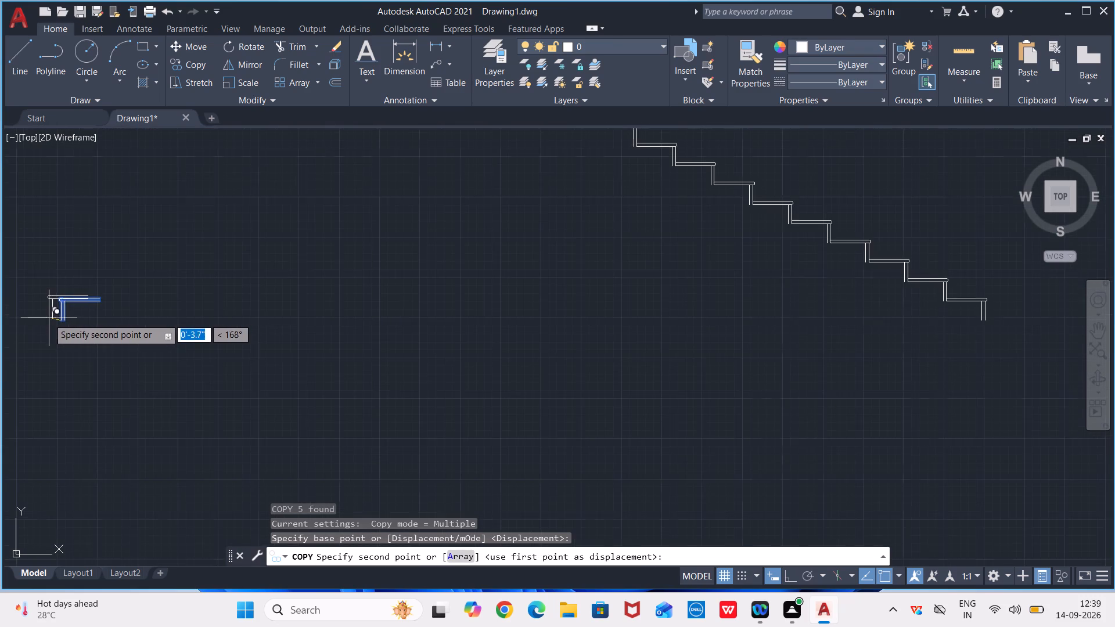
{"action": "middle_click_drag", "start_coordinate": [48, 318], "coordinate": [668, 440]}
{"action": "scroll", "coordinate": [398, 446], "scroll_direction": "up", "scroll_amount": 2}
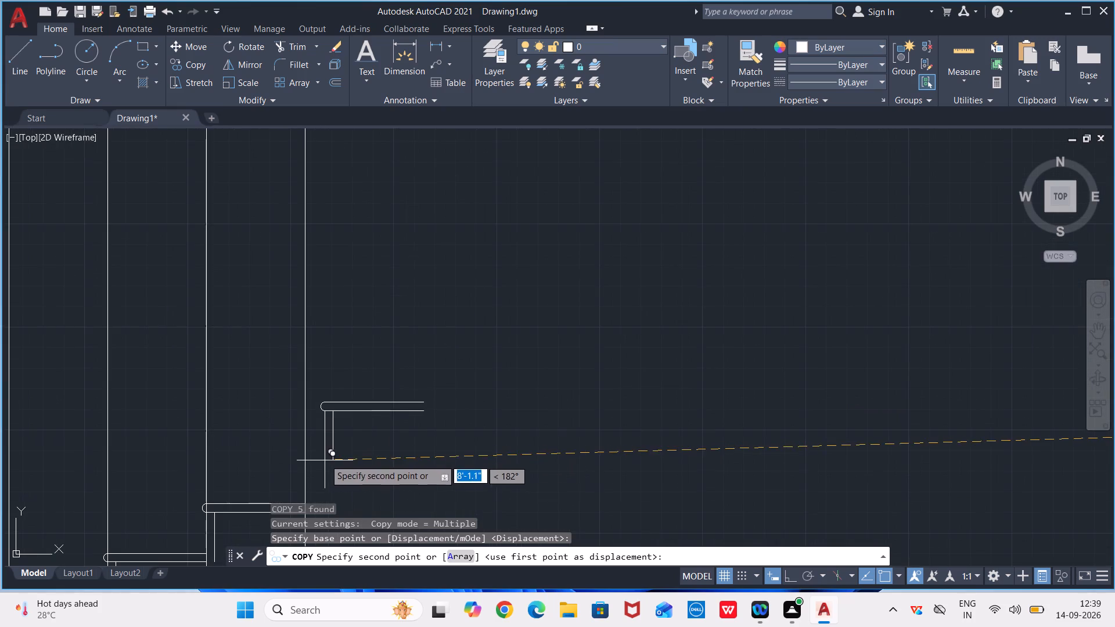
{"action": "middle_click_drag", "start_coordinate": [325, 456], "coordinate": [375, 331]}
{"action": "scroll", "coordinate": [358, 354], "scroll_direction": "up", "scroll_amount": 2}
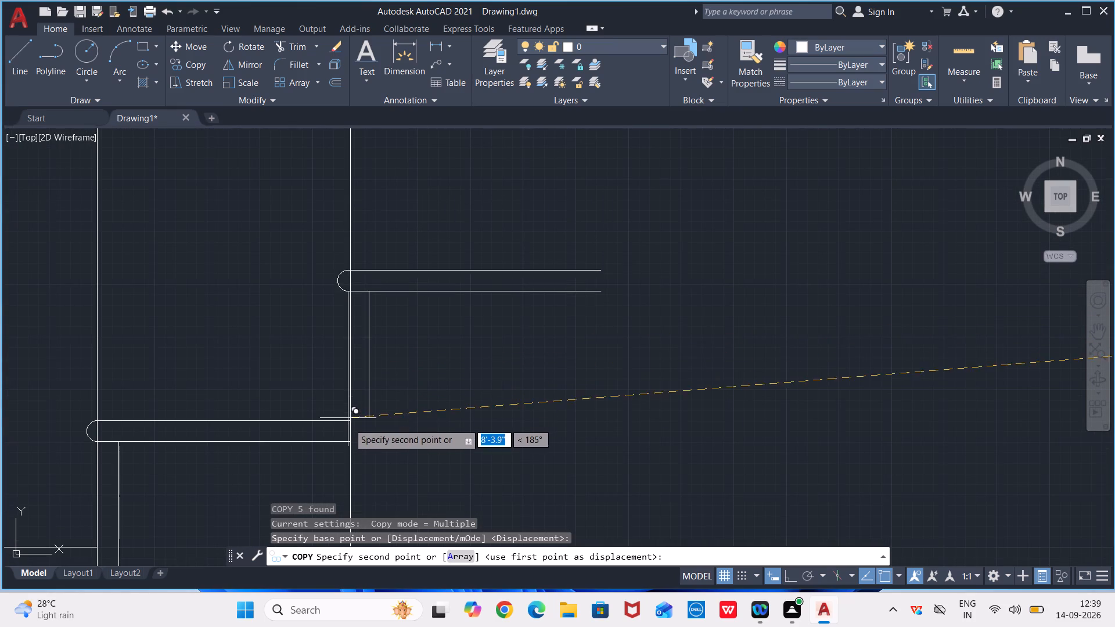
{"action": "left_click", "coordinate": [351, 440]}
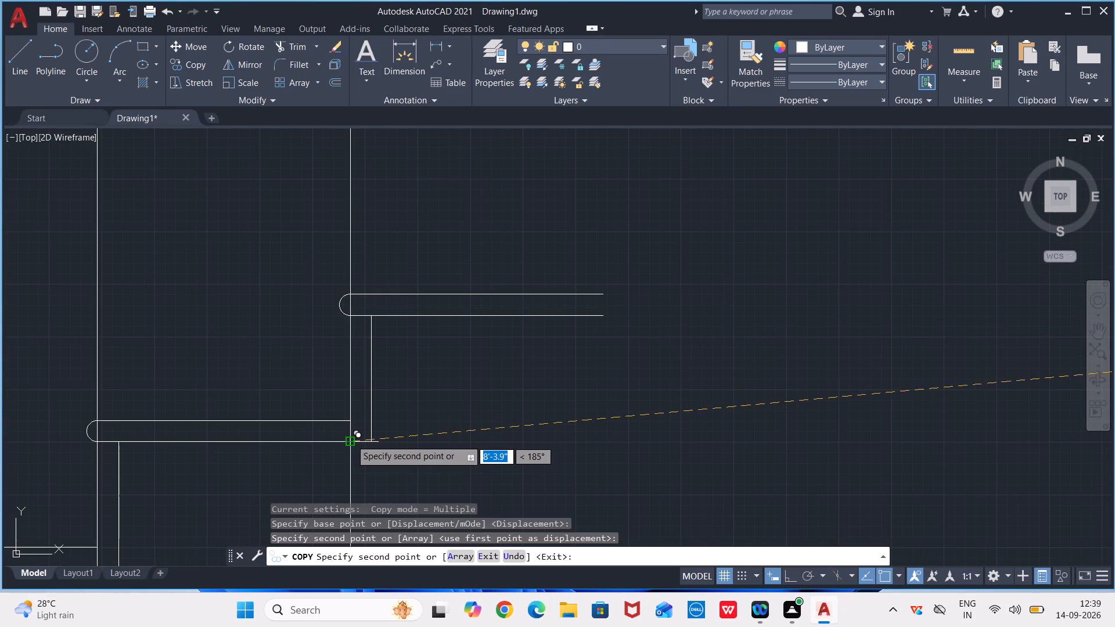
{"action": "key", "text": "Escape"}
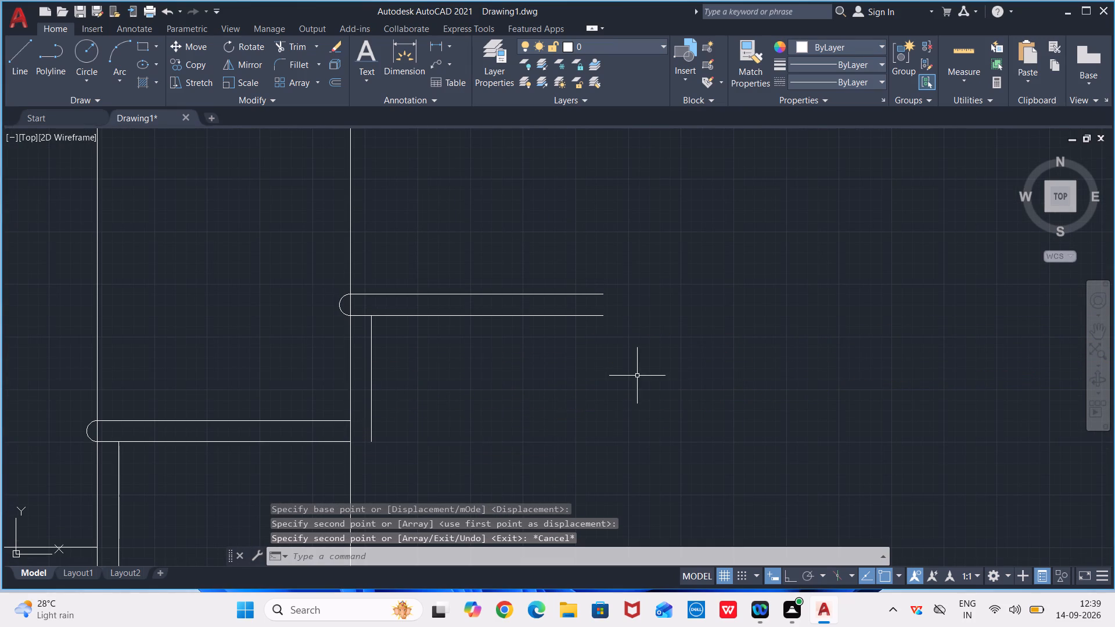
Copy the mirrored flight from its lowest riser's outer bottom end to the extra step's tread top, in line with that step's inner riser line.
{"action": "scroll", "coordinate": [635, 377], "scroll_direction": "down", "scroll_amount": 1}
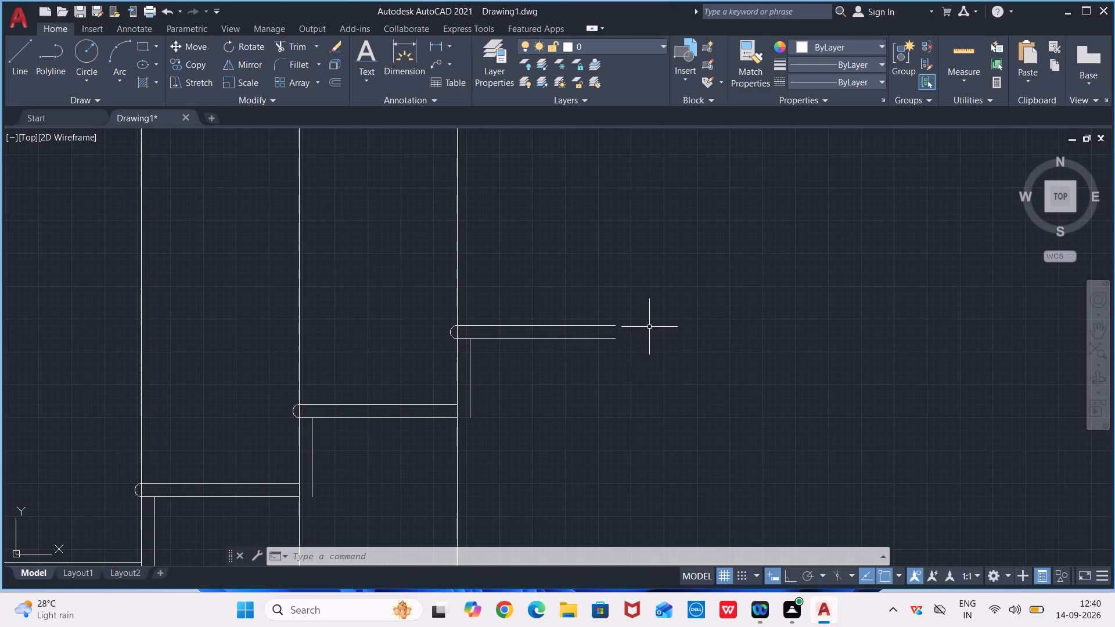
{"action": "scroll", "coordinate": [649, 326], "scroll_direction": "down", "scroll_amount": 1}
{"action": "middle_click_drag", "start_coordinate": [747, 318], "coordinate": [600, 332]}
{"action": "scroll", "coordinate": [627, 324], "scroll_direction": "down", "scroll_amount": 2}
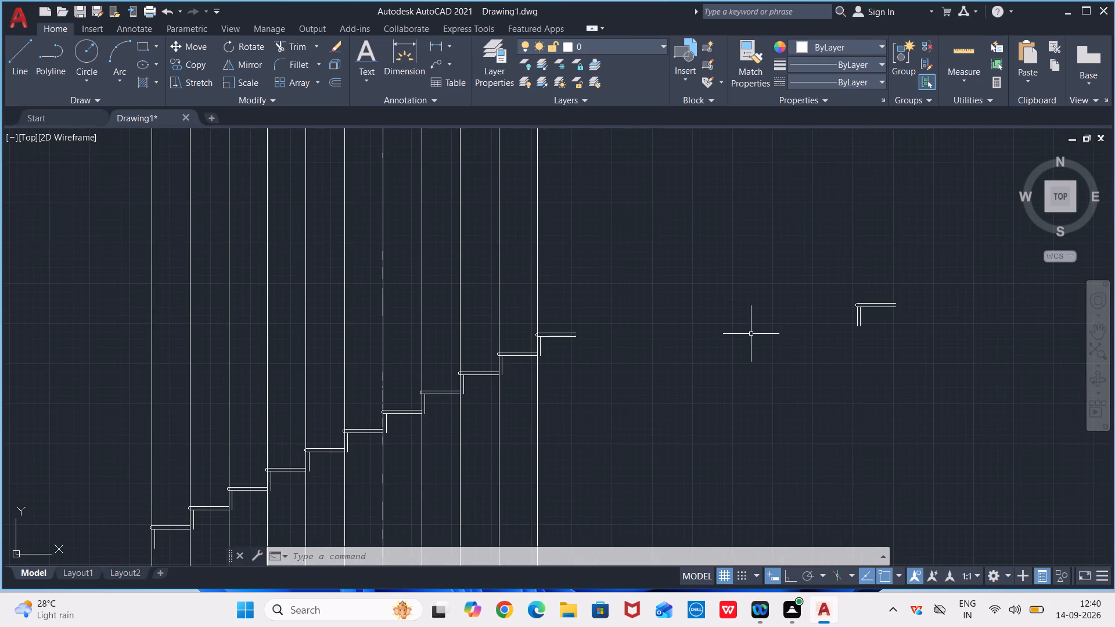
{"action": "scroll", "coordinate": [825, 342], "scroll_direction": "down", "scroll_amount": 2}
{"action": "middle_click_drag", "start_coordinate": [1059, 380], "coordinate": [458, 307]}
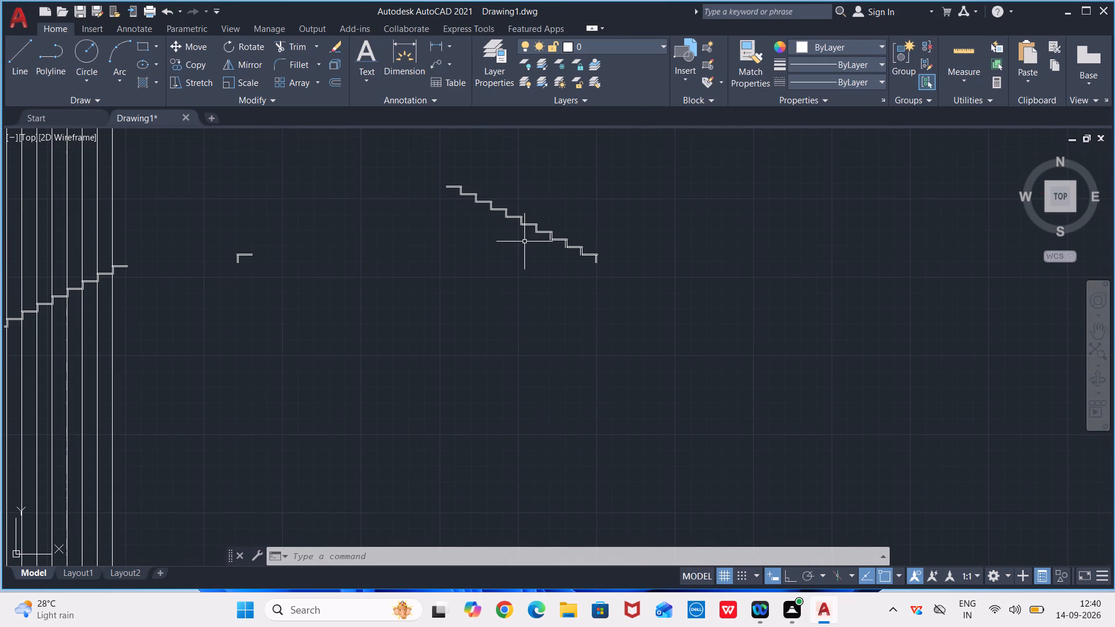
{"action": "left_click_drag", "start_coordinate": [619, 234], "coordinate": [670, 334]}
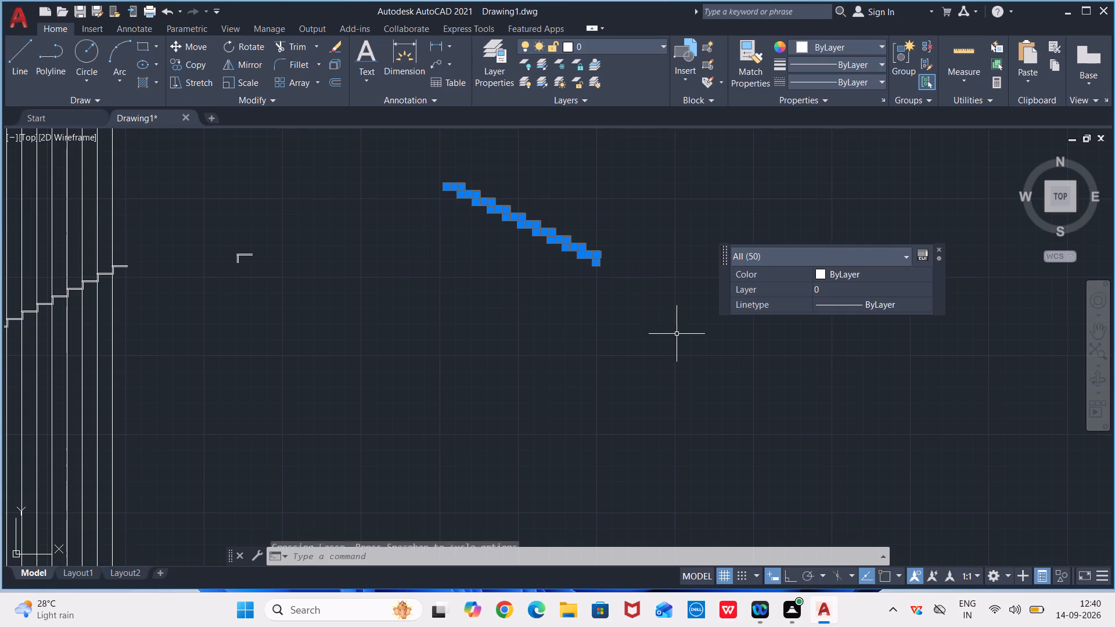
{"action": "key", "text": "c"}
{"action": "key", "text": "o"}
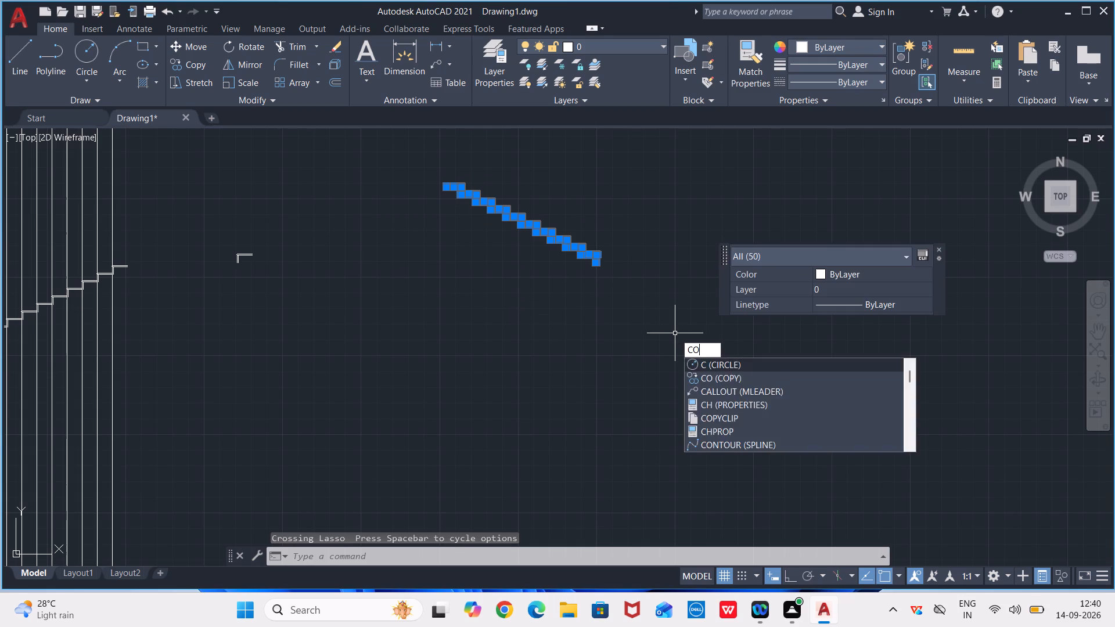
{"action": "key", "text": "Return"}
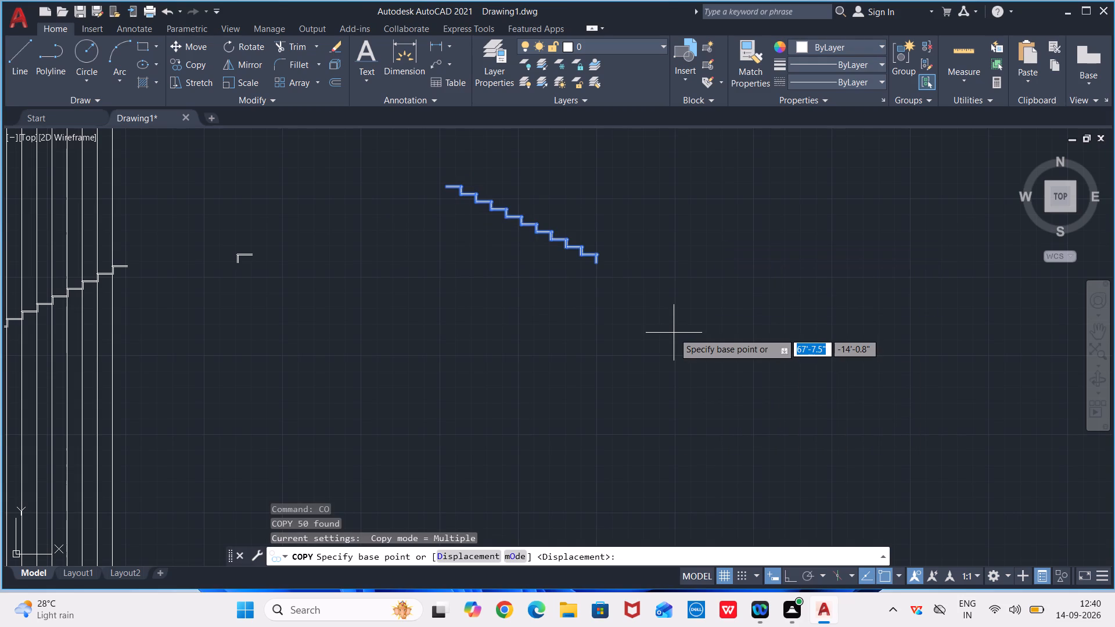
{"action": "scroll", "coordinate": [592, 231], "scroll_direction": "up", "scroll_amount": 2}
{"action": "scroll", "coordinate": [583, 287], "scroll_direction": "up", "scroll_amount": 3}
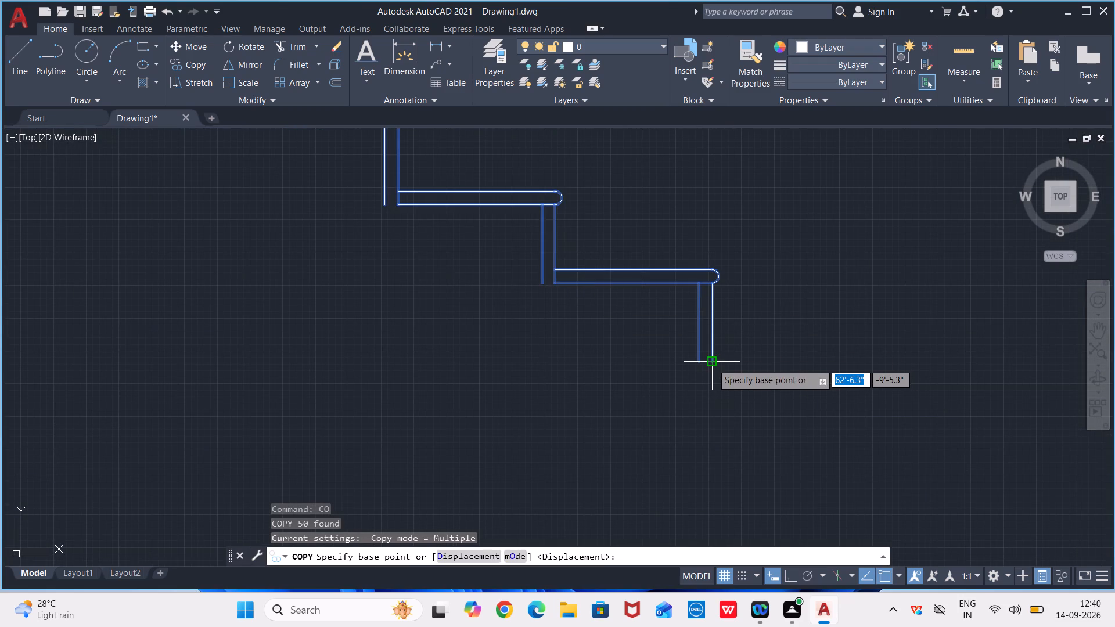
{"action": "left_click", "coordinate": [712, 363]}
{"action": "scroll", "coordinate": [462, 311], "scroll_direction": "down", "scroll_amount": 3}
{"action": "middle_click_drag", "start_coordinate": [462, 313], "coordinate": [815, 419]}
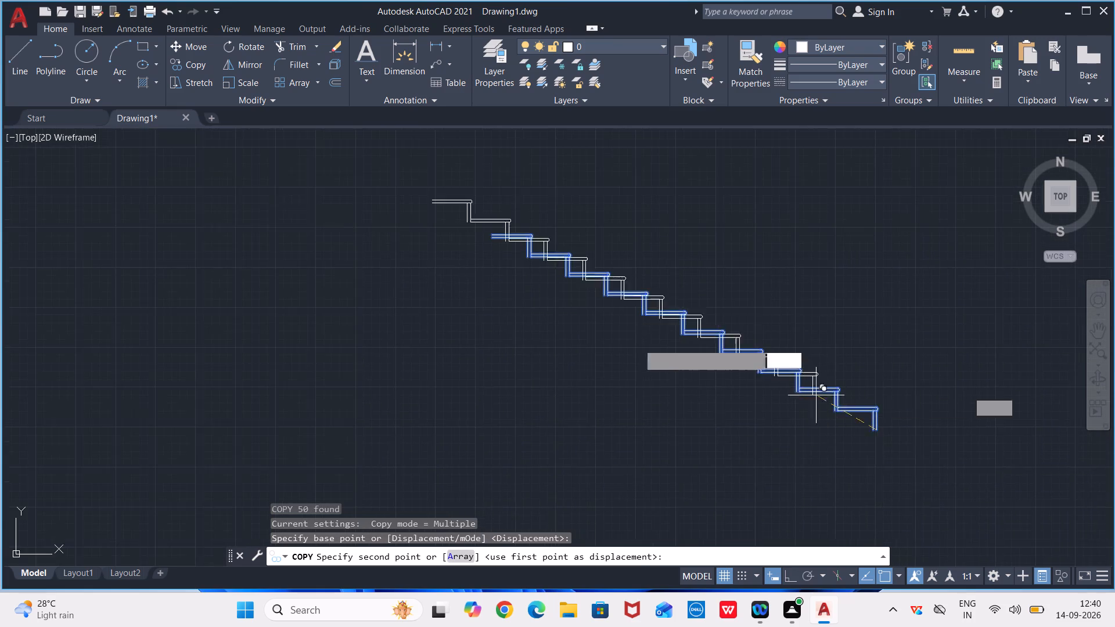
{"action": "scroll", "coordinate": [498, 329], "scroll_direction": "down", "scroll_amount": 3}
{"action": "scroll", "coordinate": [368, 312], "scroll_direction": "down", "scroll_amount": 2}
{"action": "scroll", "coordinate": [236, 319], "scroll_direction": "up", "scroll_amount": 3}
{"action": "scroll", "coordinate": [523, 419], "scroll_direction": "up", "scroll_amount": 1}
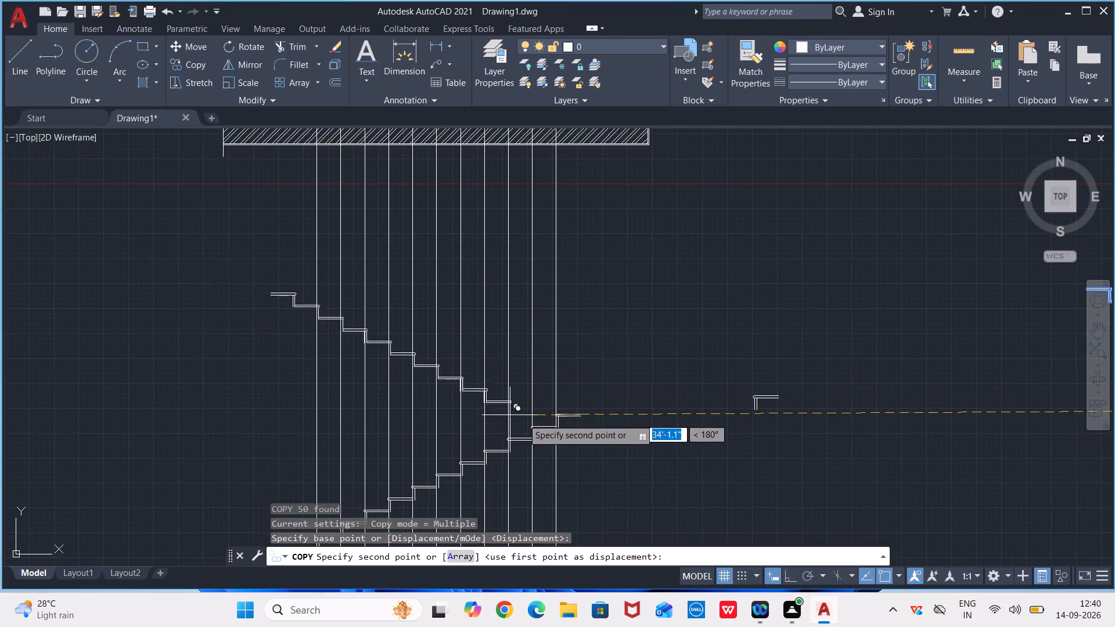
{"action": "scroll", "coordinate": [549, 424], "scroll_direction": "up", "scroll_amount": 2}
{"action": "scroll", "coordinate": [588, 357], "scroll_direction": "up", "scroll_amount": 3}
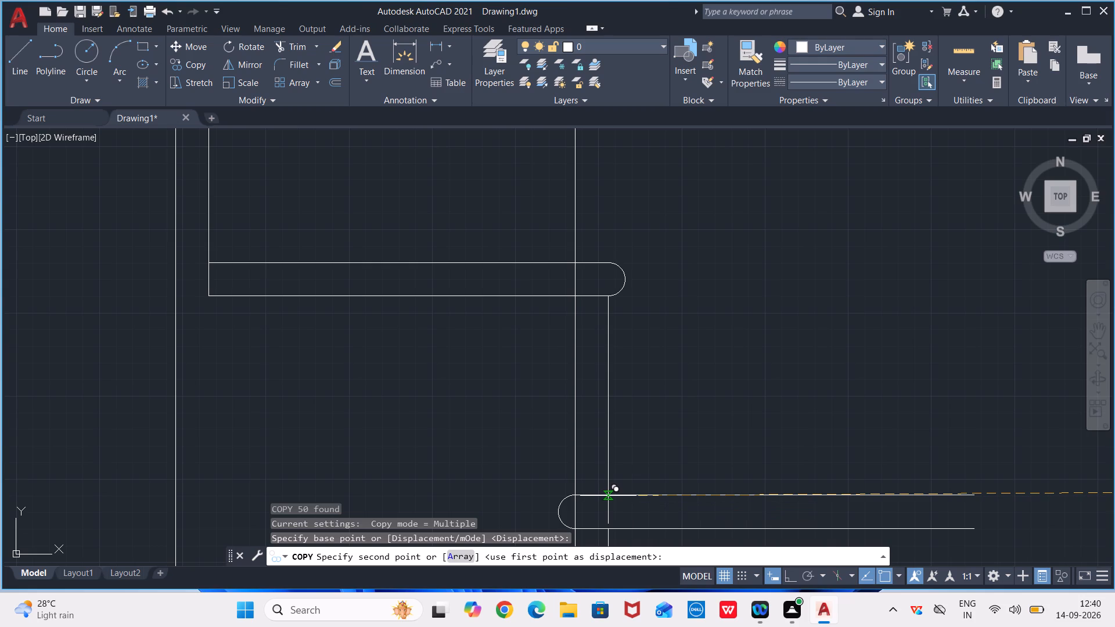
{"action": "double_click", "coordinate": [608, 496]}
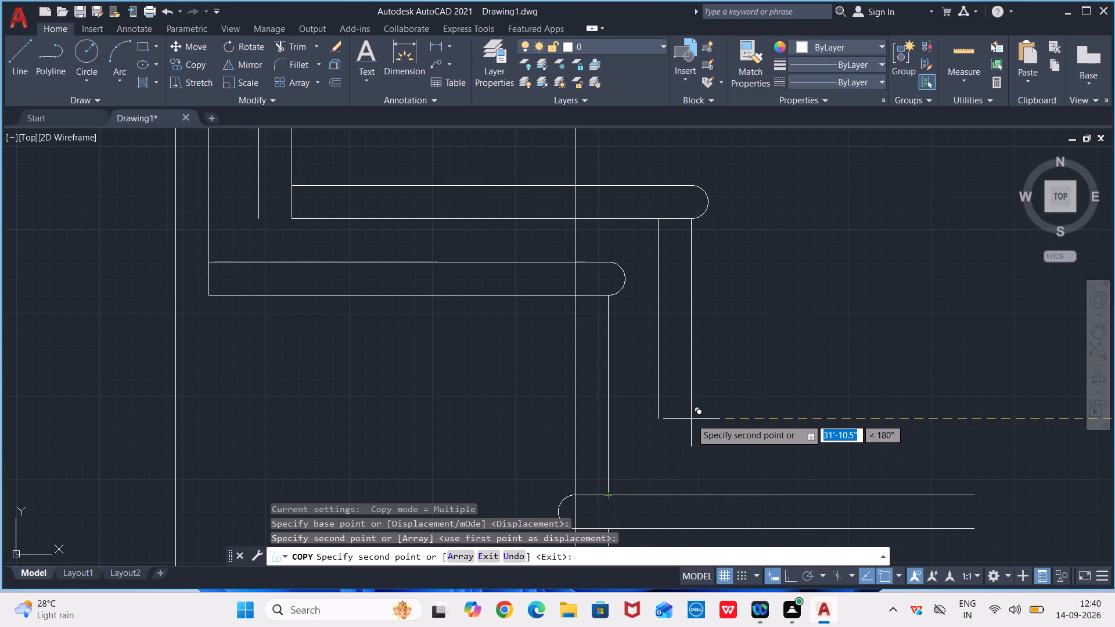
{"action": "key", "text": "Escape"}
Erase the eleven vertical projected construction lines running through both flights.
{"action": "scroll", "coordinate": [666, 417], "scroll_direction": "down", "scroll_amount": 2}
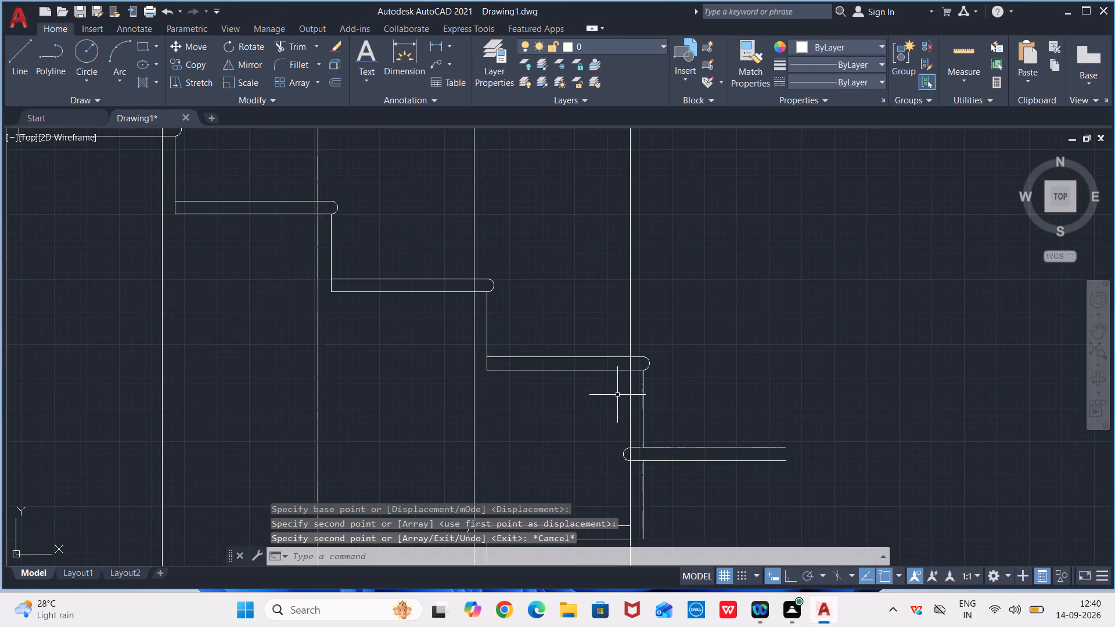
{"action": "scroll", "coordinate": [592, 385], "scroll_direction": "down", "scroll_amount": 3}
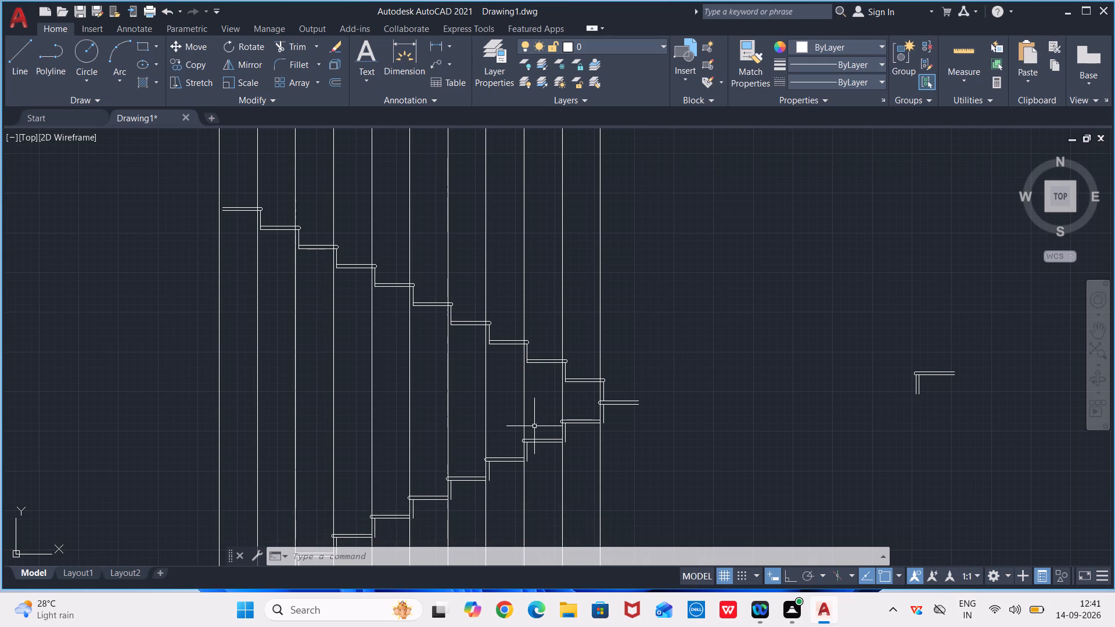
{"action": "scroll", "coordinate": [563, 370], "scroll_direction": "down", "scroll_amount": 1}
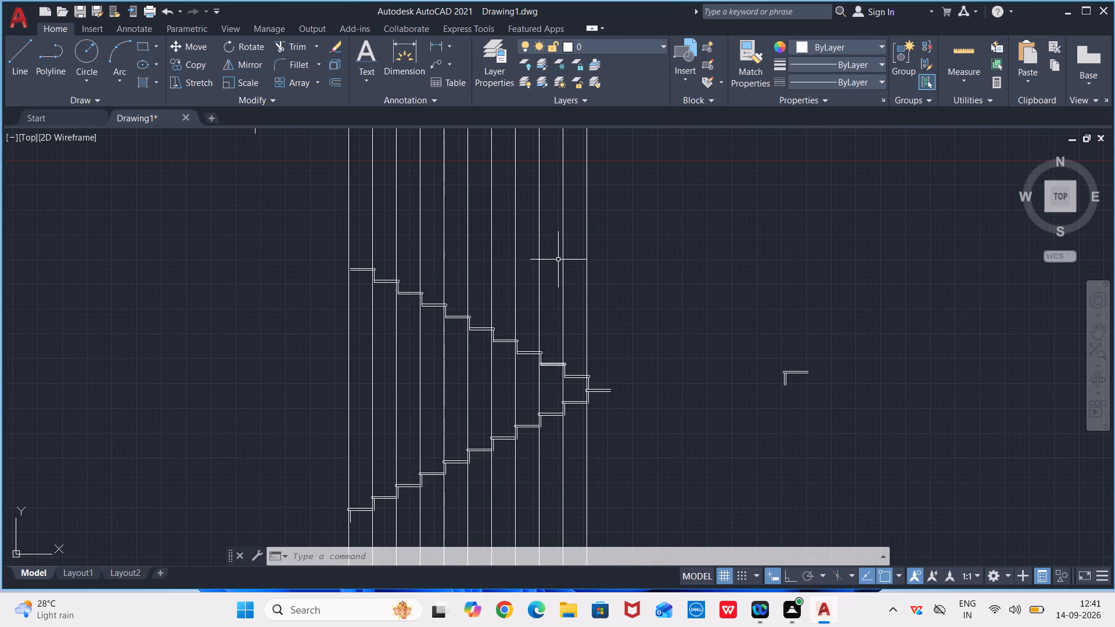
{"action": "left_click_drag", "start_coordinate": [604, 244], "coordinate": [257, 190]}
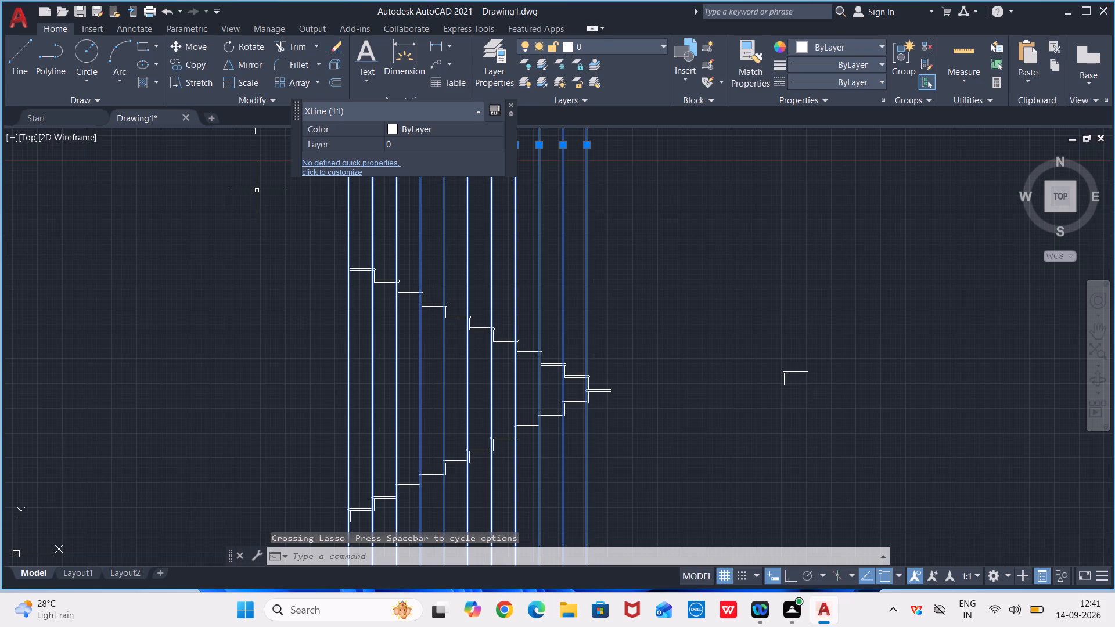
{"action": "key", "text": "Delete"}
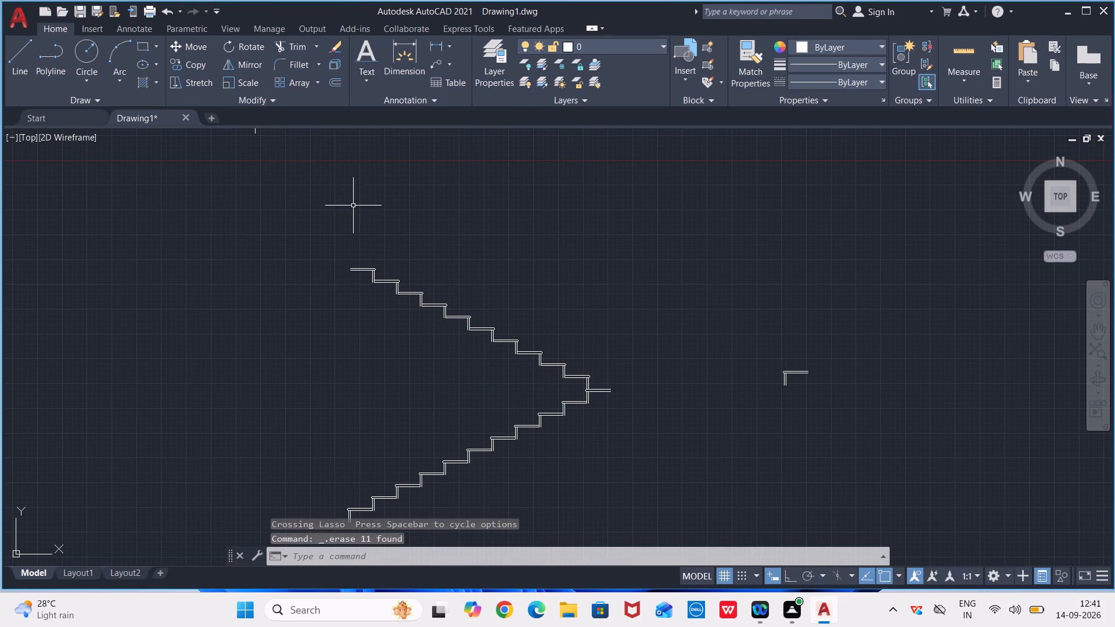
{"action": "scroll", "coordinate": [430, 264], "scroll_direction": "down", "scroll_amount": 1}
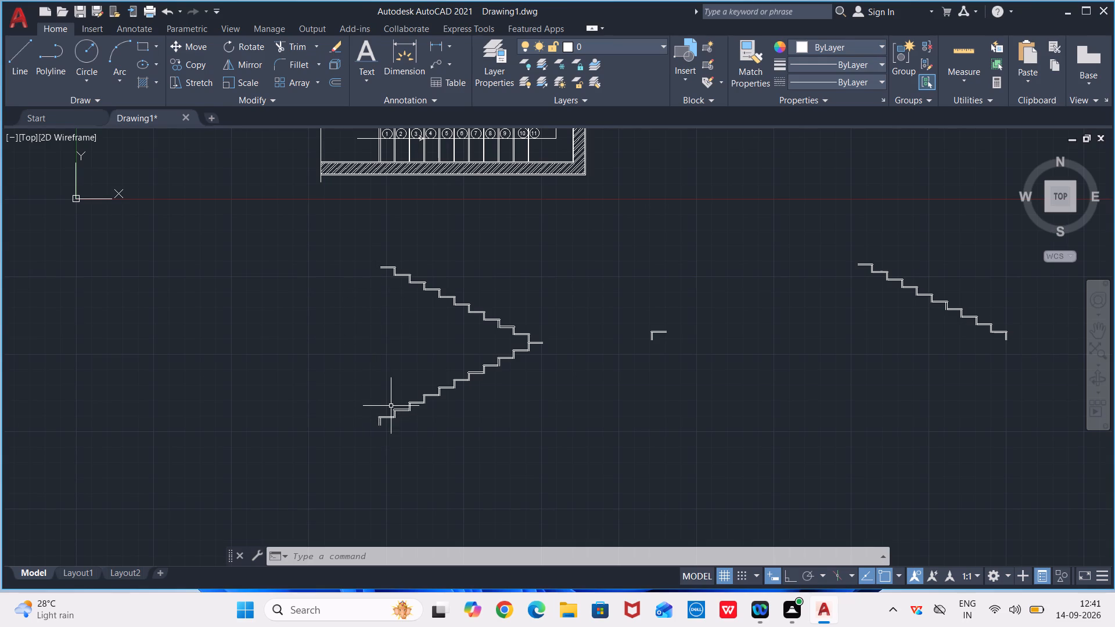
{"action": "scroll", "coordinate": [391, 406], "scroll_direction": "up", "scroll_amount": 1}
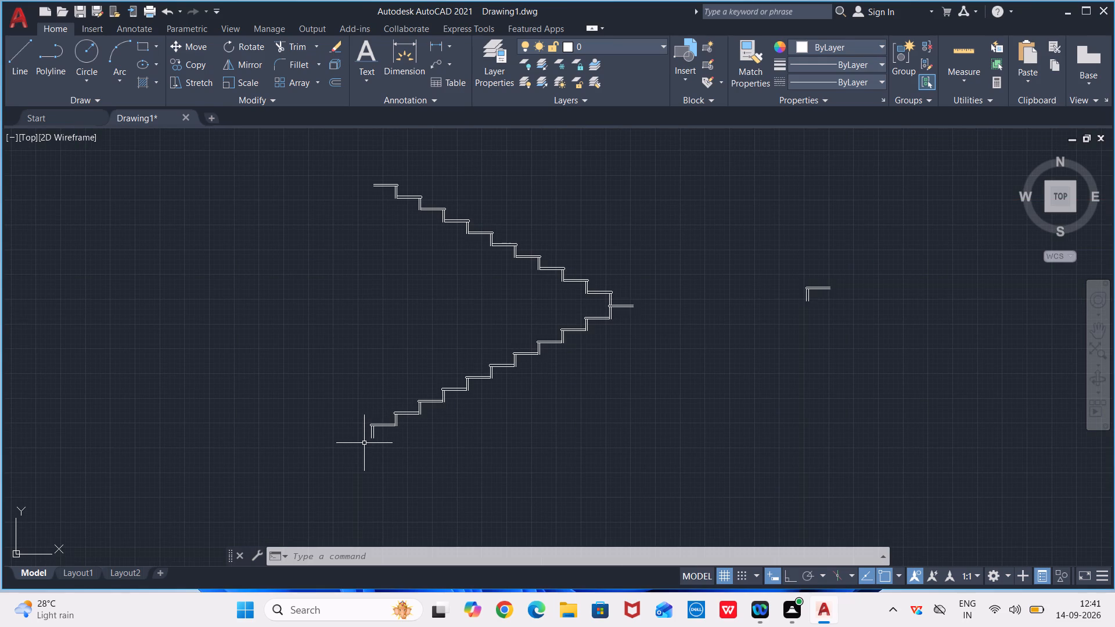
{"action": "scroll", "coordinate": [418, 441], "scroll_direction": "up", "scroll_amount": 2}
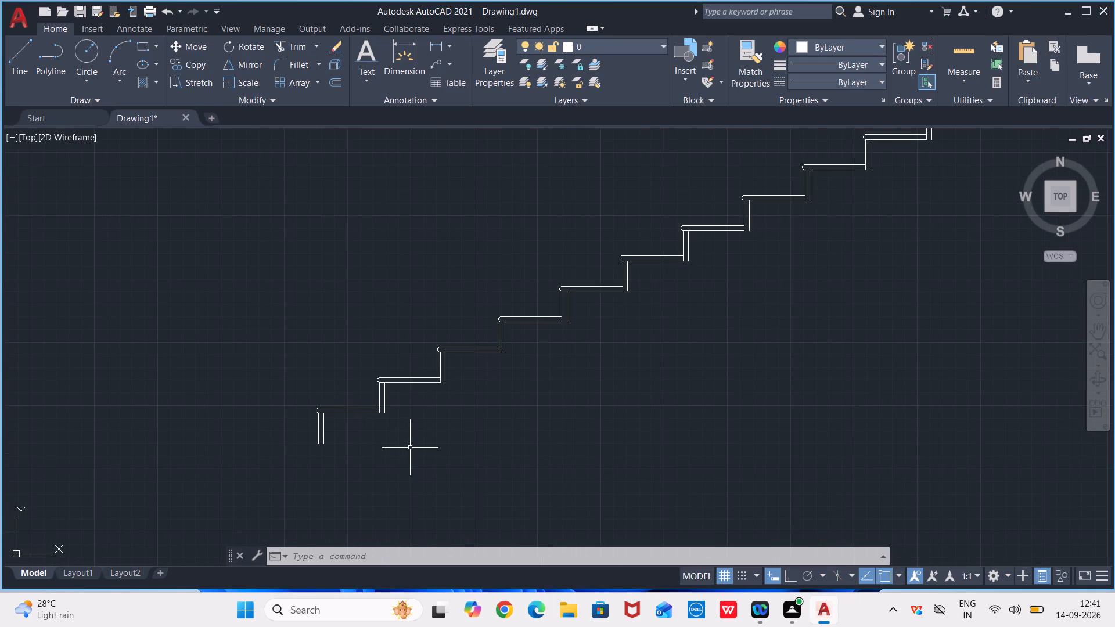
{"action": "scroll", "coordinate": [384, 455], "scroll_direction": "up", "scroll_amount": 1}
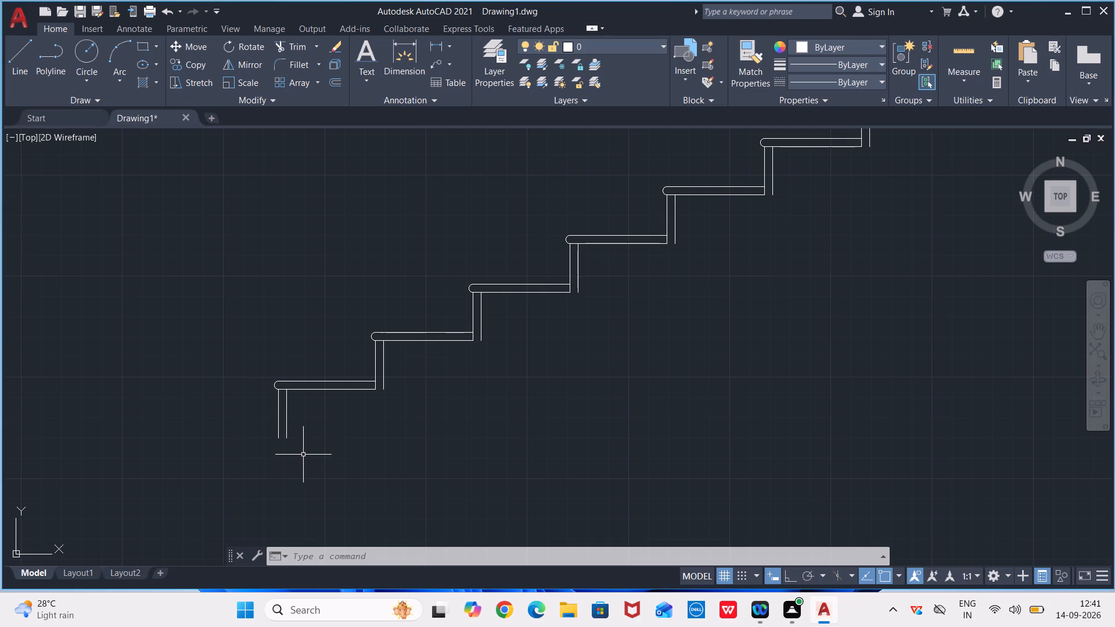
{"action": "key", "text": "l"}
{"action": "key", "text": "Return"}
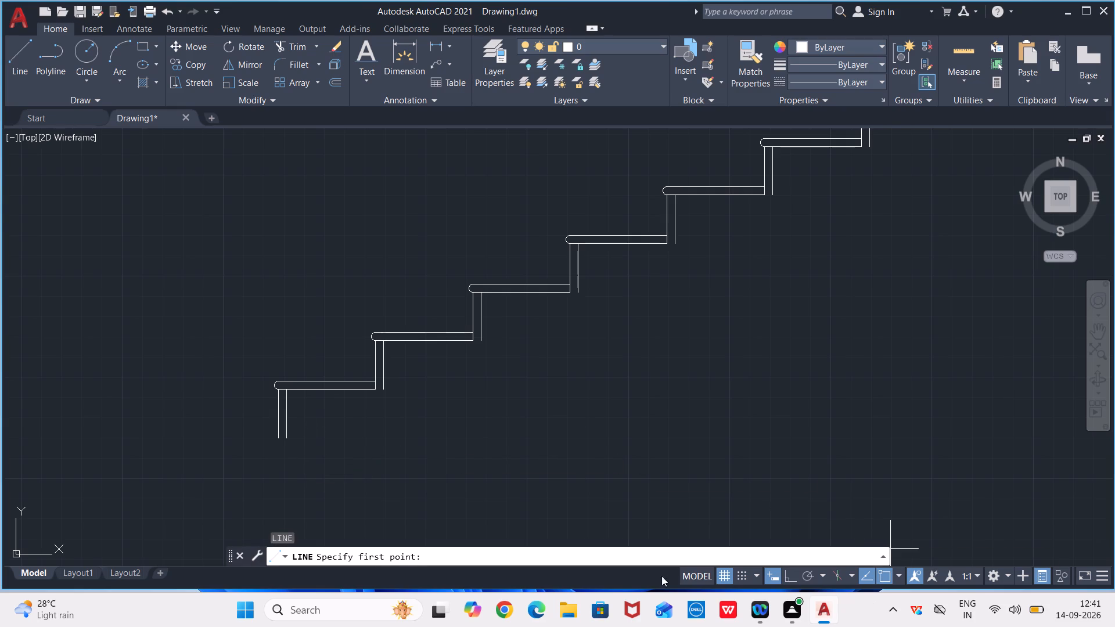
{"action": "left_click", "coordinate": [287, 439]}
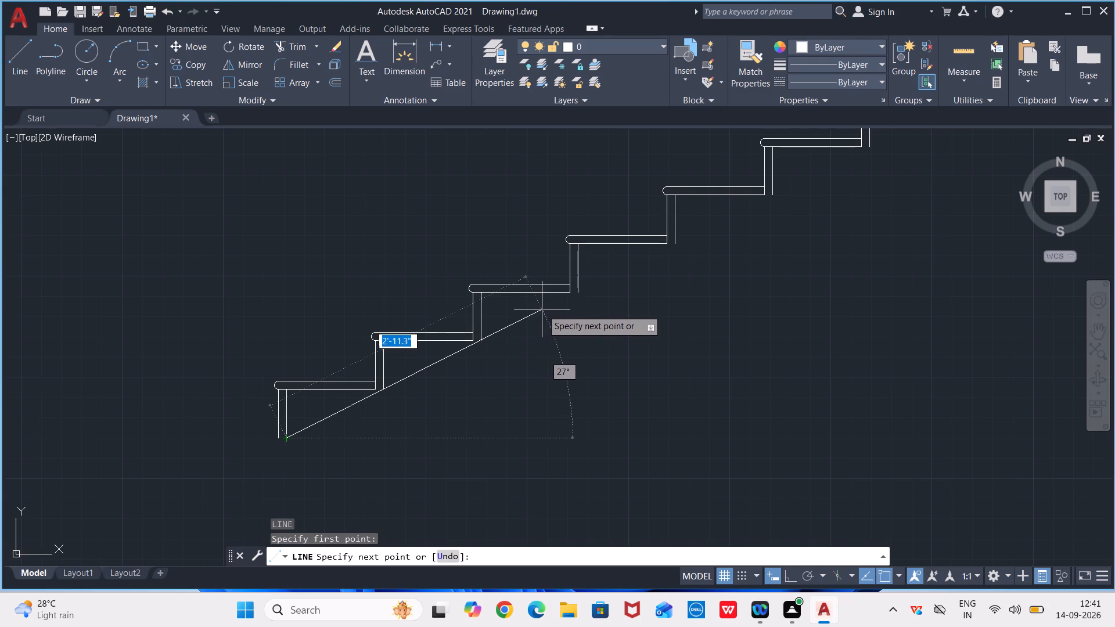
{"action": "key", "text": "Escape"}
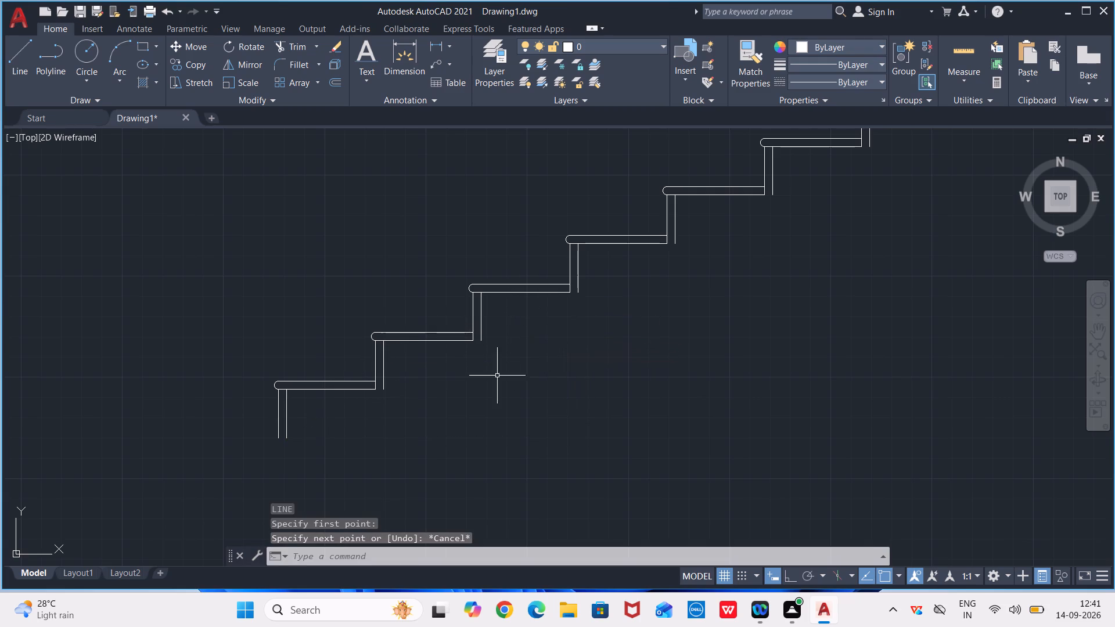
Extend the underside lines of the lower flight's first five treads to the inner line of the next riser.
{"action": "key", "text": "e"}
{"action": "key", "text": "x"}
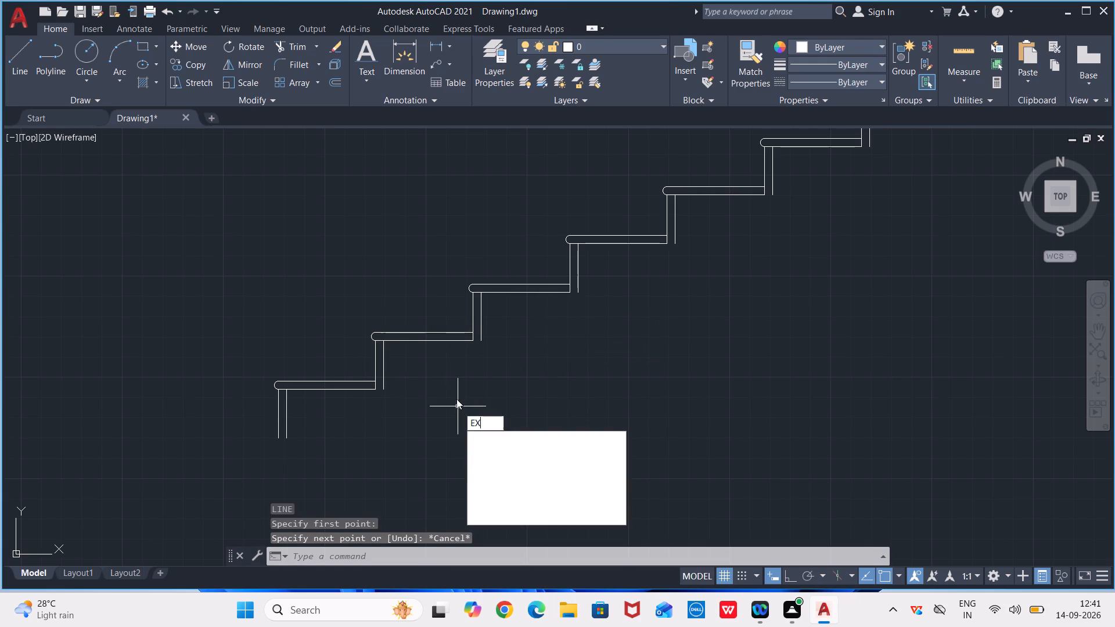
{"action": "key", "text": "Return"}
{"action": "left_click", "coordinate": [326, 390]}
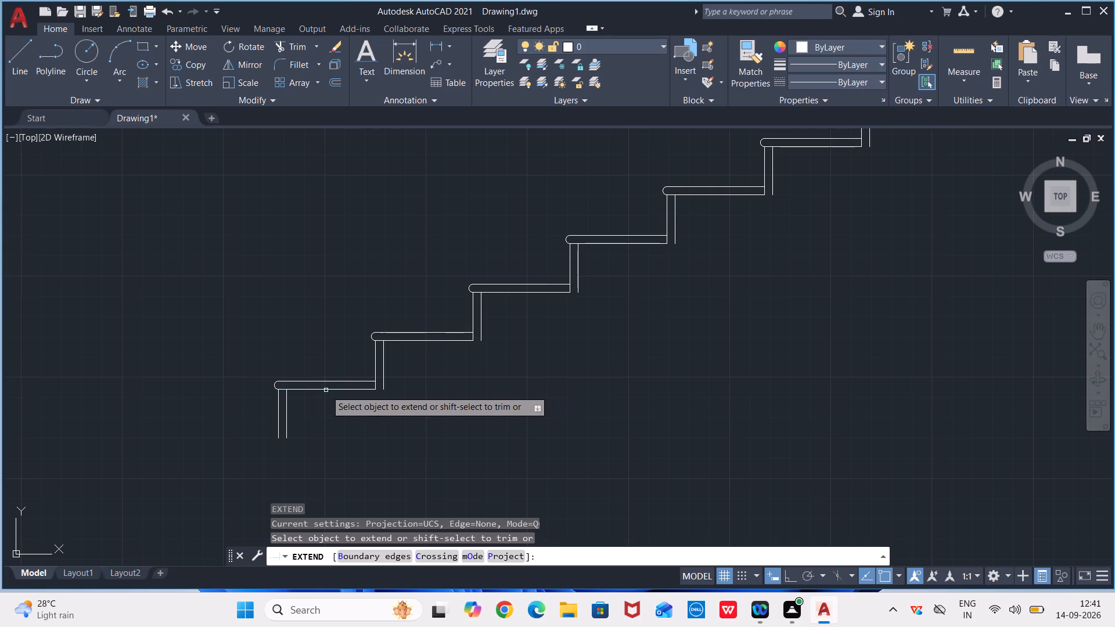
{"action": "left_click", "coordinate": [347, 390]}
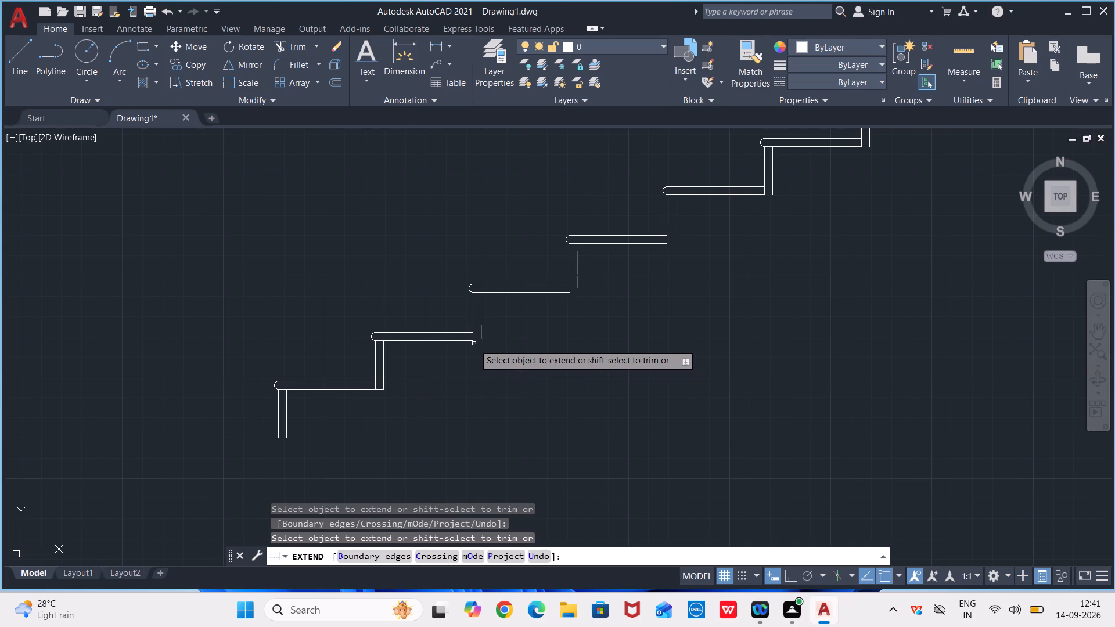
{"action": "left_click", "coordinate": [463, 341]}
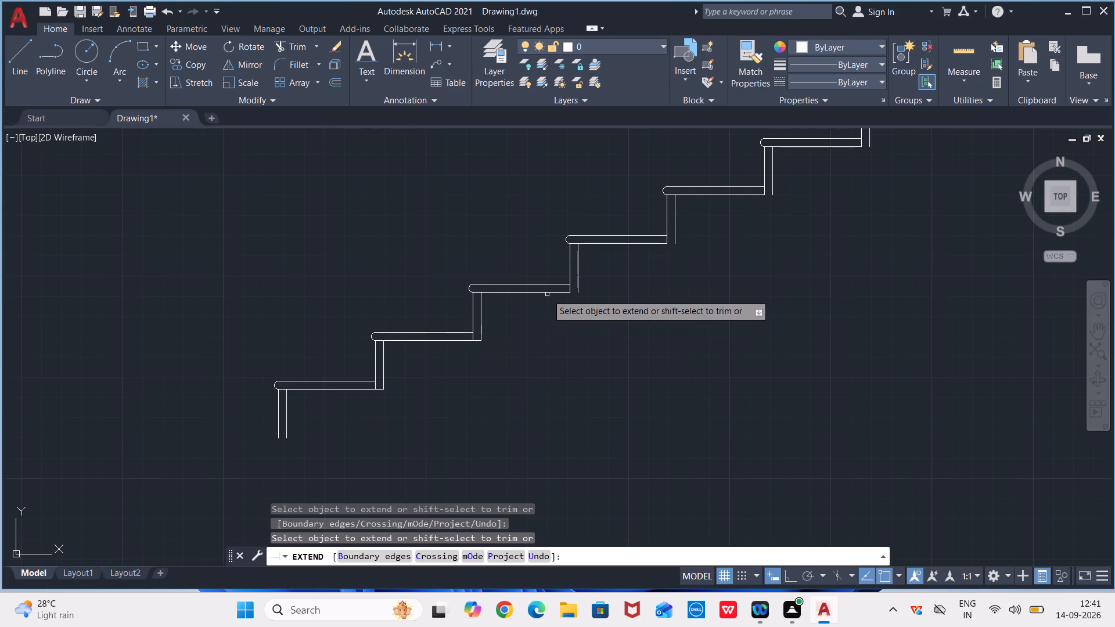
{"action": "left_click", "coordinate": [547, 294]}
{"action": "left_click", "coordinate": [620, 245]}
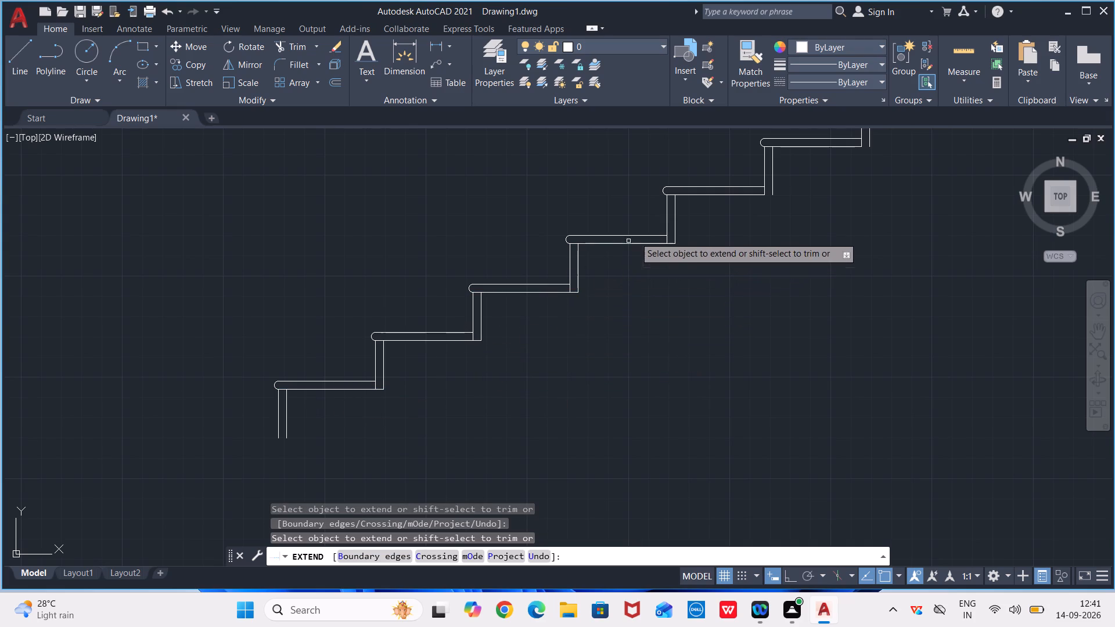
{"action": "left_click", "coordinate": [714, 193]}
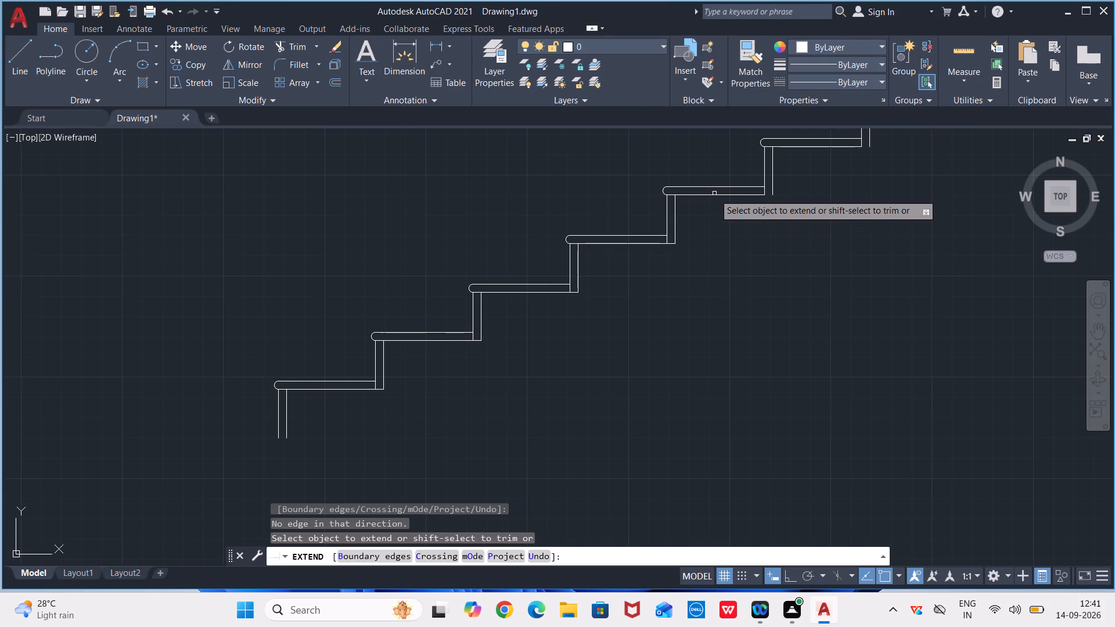
{"action": "left_click", "coordinate": [714, 194]}
{"action": "left_click", "coordinate": [716, 195]}
Extend the underside lines of the lower flight's sixth to tenth treads to the inner line of the next riser.
{"action": "scroll", "coordinate": [711, 198], "scroll_direction": "down", "scroll_amount": 1}
{"action": "middle_click_drag", "start_coordinate": [690, 215], "coordinate": [576, 279]}
{"action": "scroll", "coordinate": [674, 251], "scroll_direction": "up", "scroll_amount": 1}
{"action": "scroll", "coordinate": [671, 254], "scroll_direction": "down", "scroll_amount": 1}
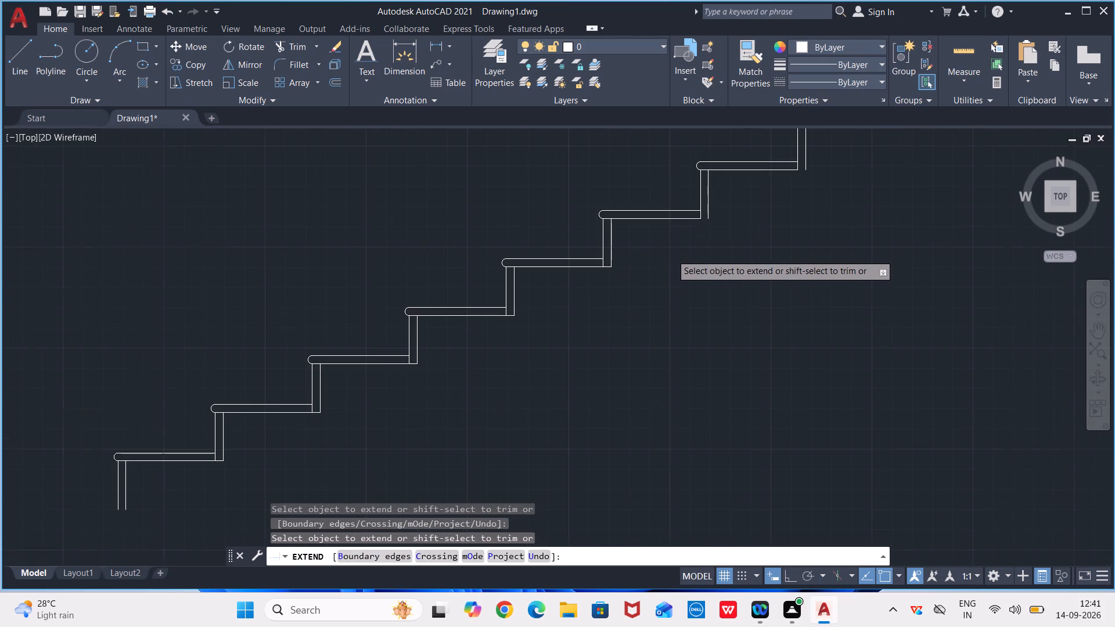
{"action": "scroll", "coordinate": [670, 255], "scroll_direction": "down", "scroll_amount": 3}
{"action": "scroll", "coordinate": [668, 263], "scroll_direction": "up", "scroll_amount": 1}
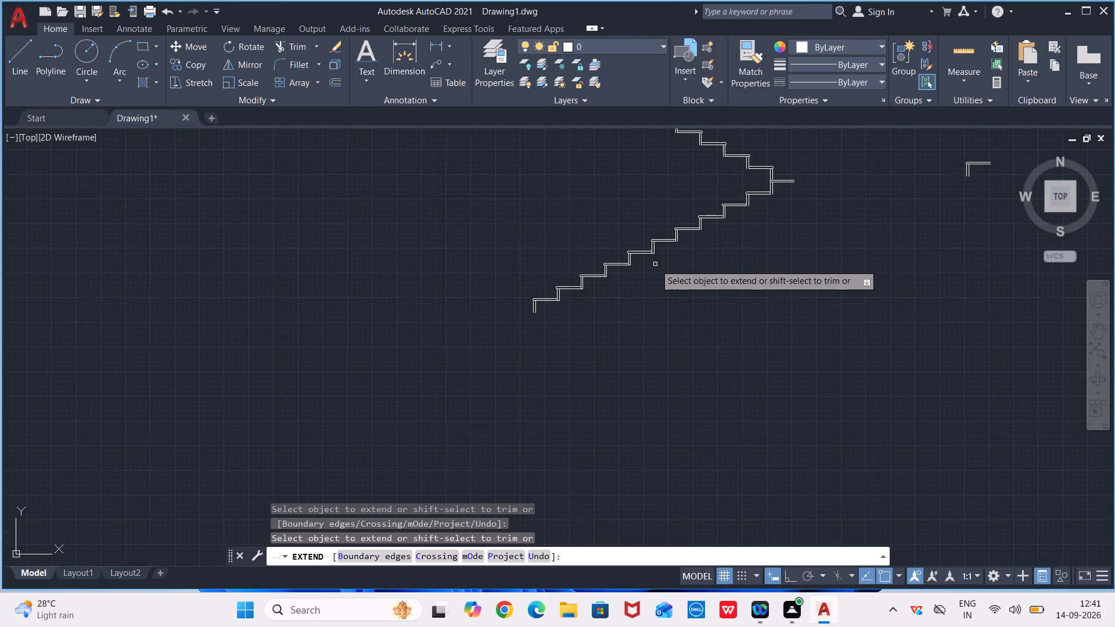
{"action": "scroll", "coordinate": [654, 264], "scroll_direction": "up", "scroll_amount": 2}
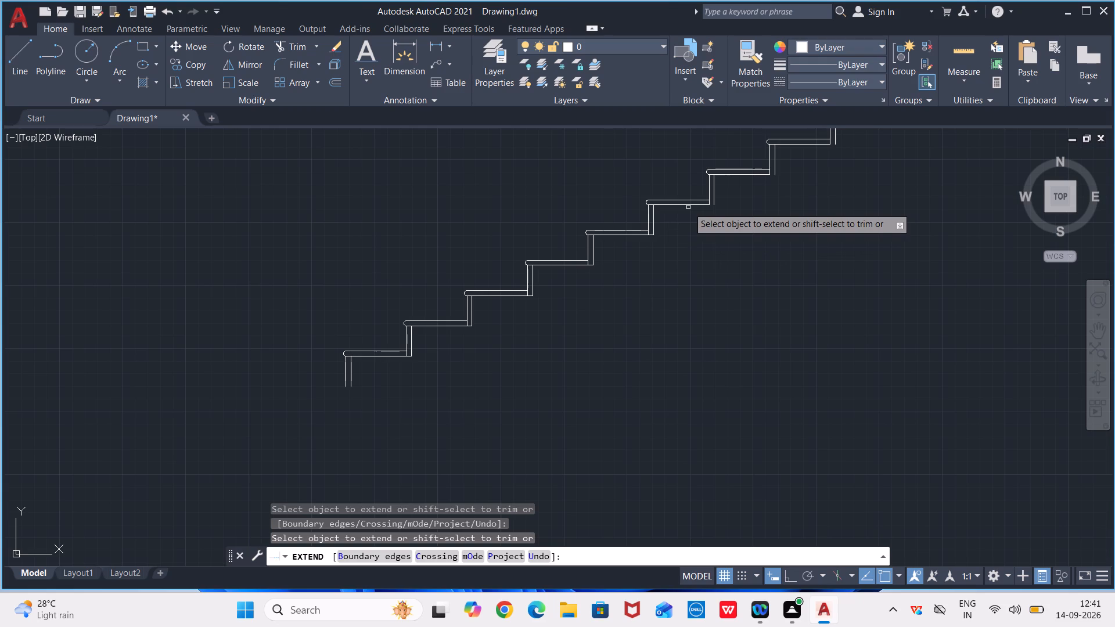
{"action": "left_click", "coordinate": [690, 206]}
{"action": "left_click", "coordinate": [746, 175]}
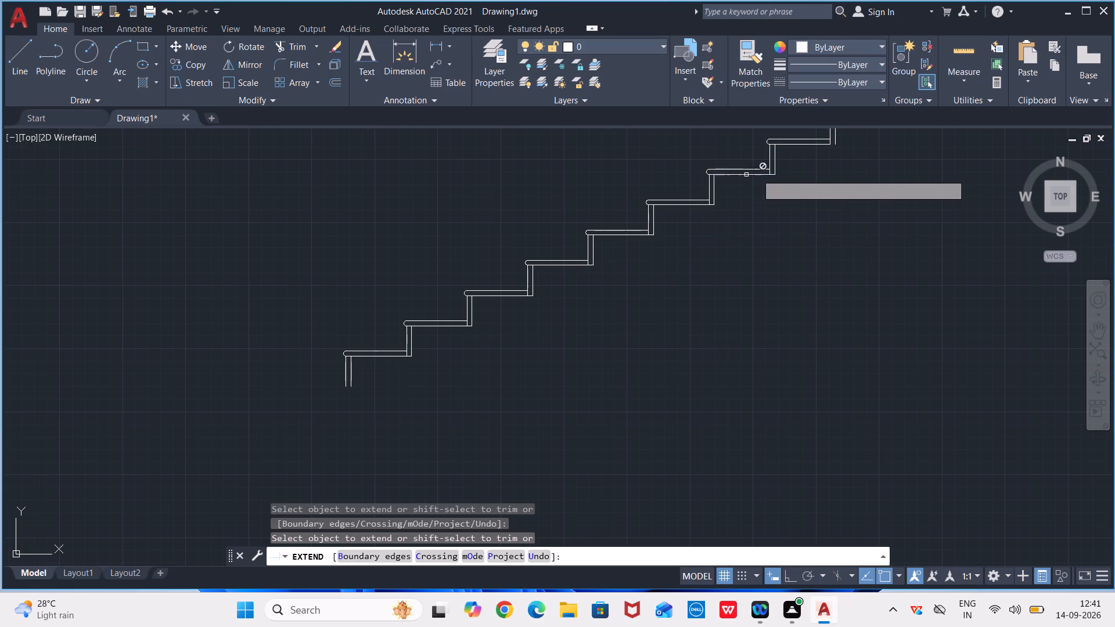
{"action": "middle_click_drag", "start_coordinate": [828, 180], "coordinate": [709, 344]}
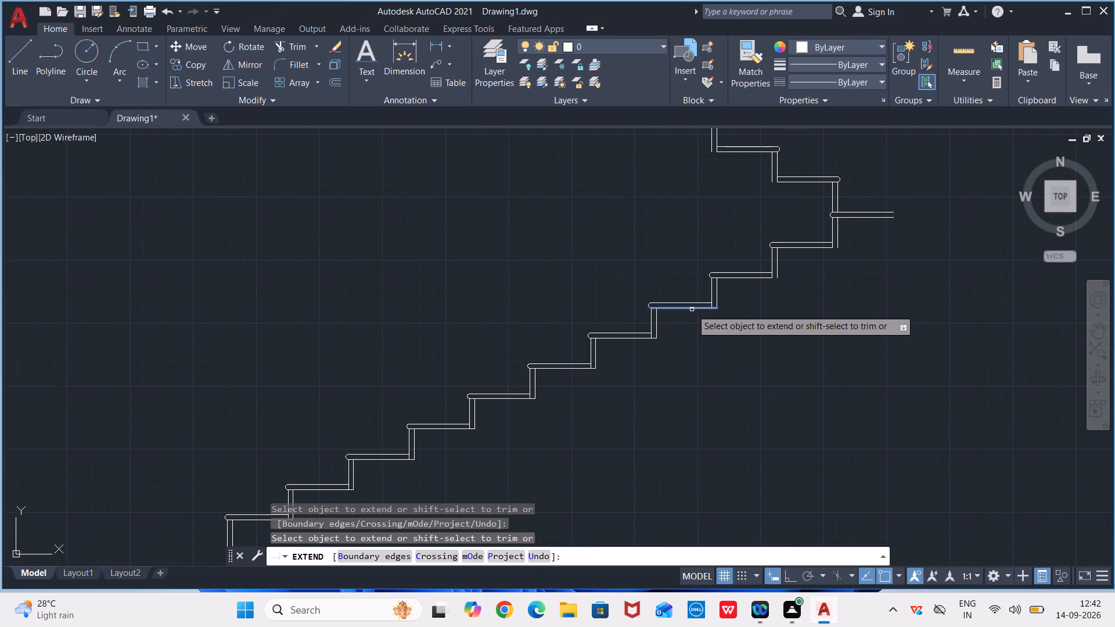
{"action": "left_click", "coordinate": [692, 309]}
{"action": "left_click", "coordinate": [747, 278]}
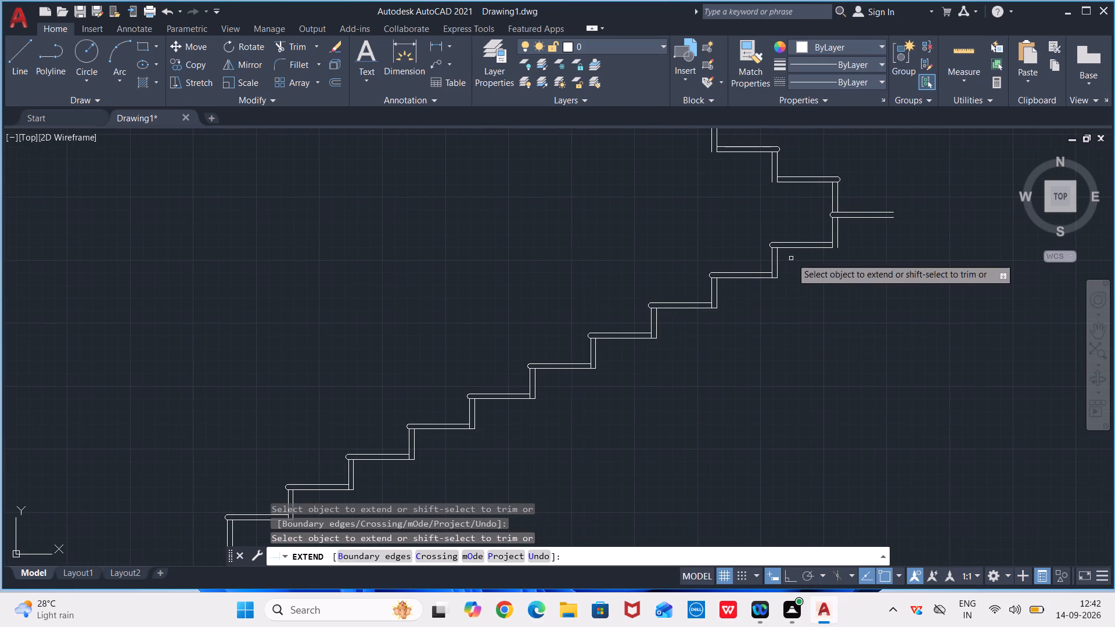
{"action": "left_click", "coordinate": [800, 248]}
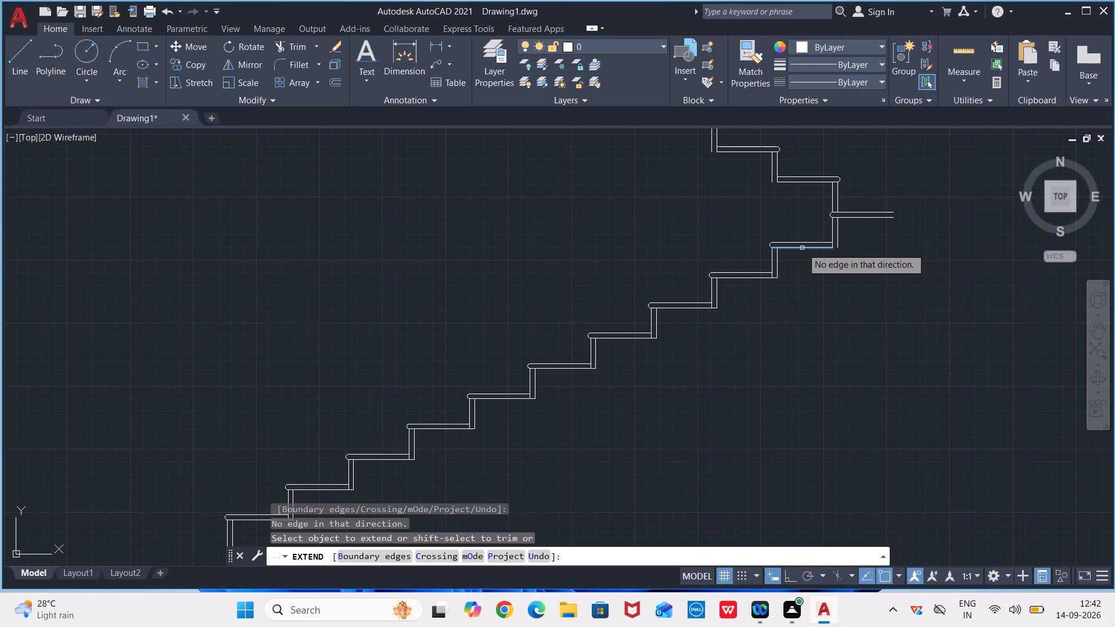
{"action": "left_click", "coordinate": [802, 248]}
{"action": "left_click", "coordinate": [805, 250]}
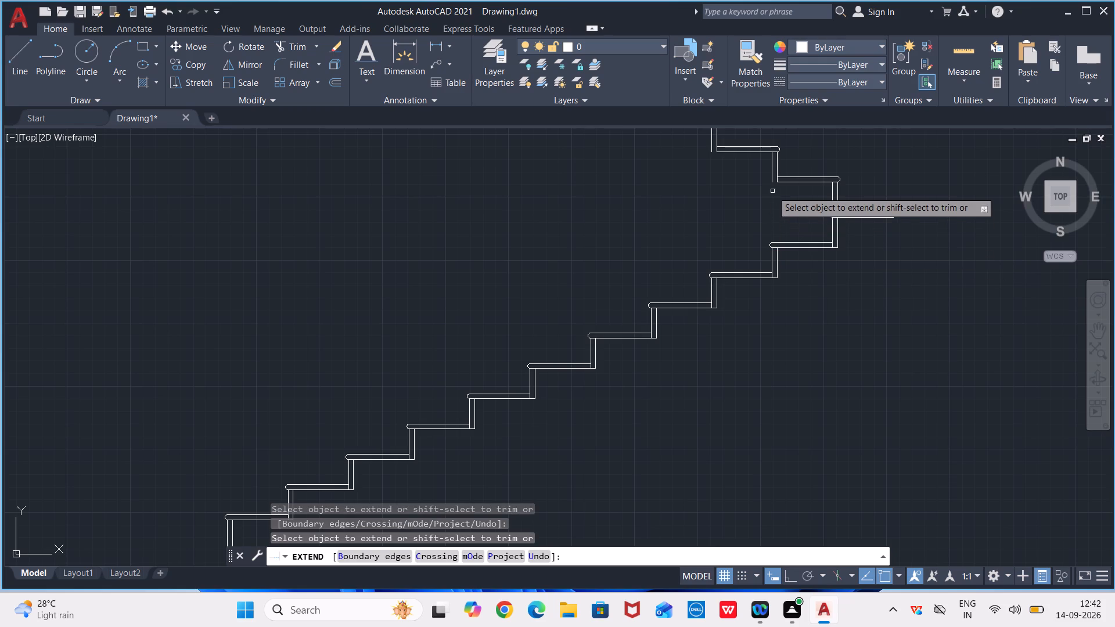
Extend the underside lines of the upper flight's lowest seven treads to the inner line of the next riser.
{"action": "left_click", "coordinate": [790, 182]}
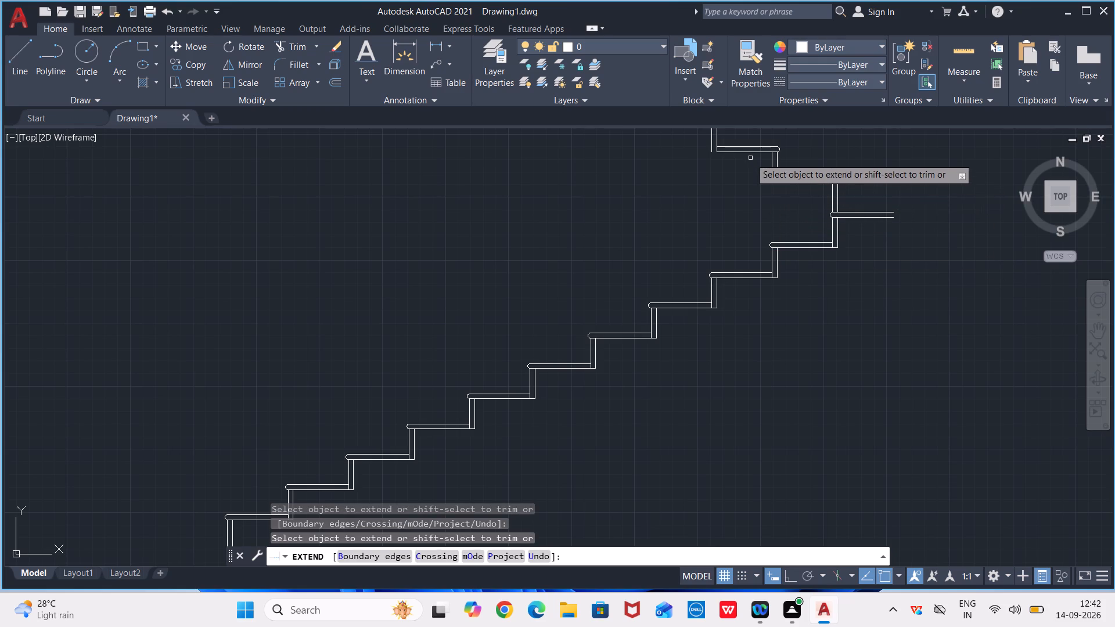
{"action": "left_click", "coordinate": [749, 153]}
{"action": "left_click", "coordinate": [740, 153]}
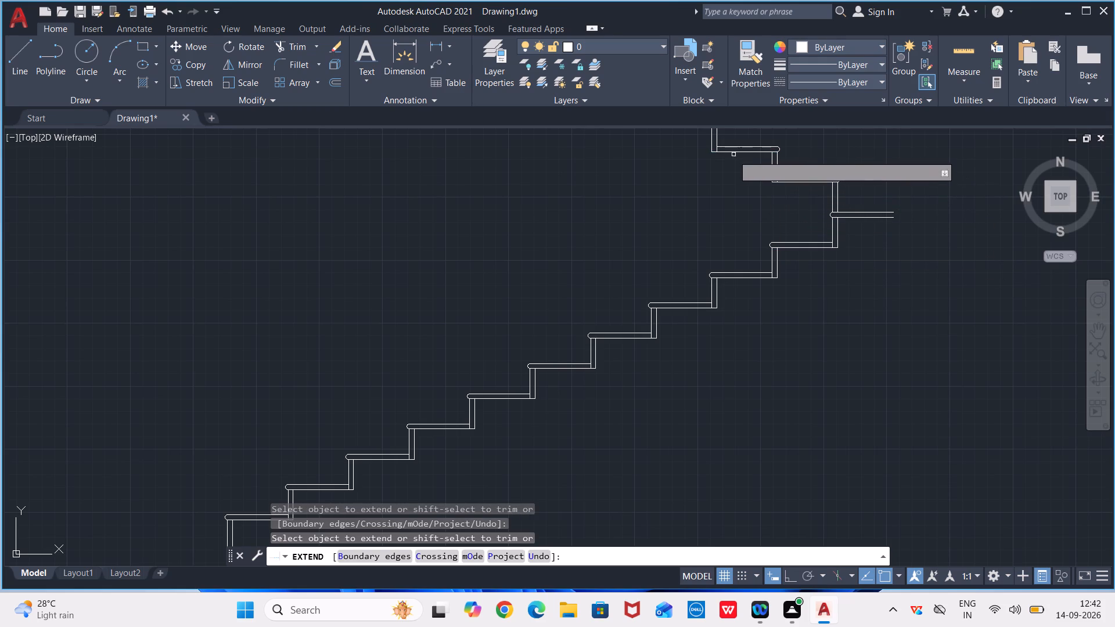
{"action": "scroll", "coordinate": [728, 159], "scroll_direction": "down", "scroll_amount": 1}
{"action": "middle_click_drag", "start_coordinate": [728, 160], "coordinate": [746, 304]}
{"action": "scroll", "coordinate": [721, 281], "scroll_direction": "up", "scroll_amount": 1}
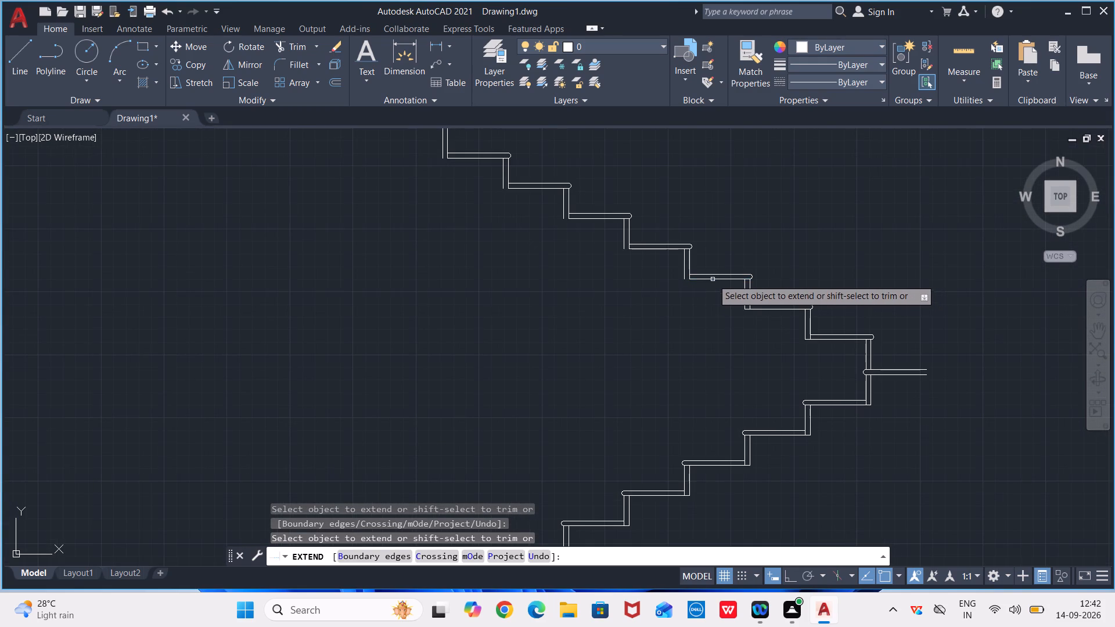
{"action": "left_click", "coordinate": [713, 280]}
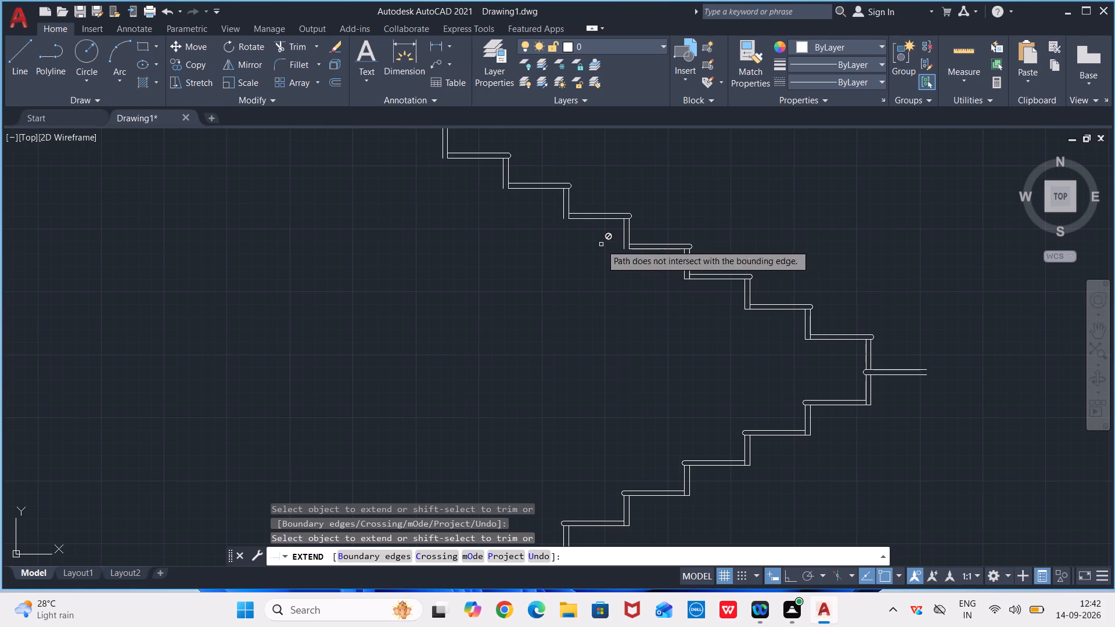
{"action": "left_click", "coordinate": [636, 248]}
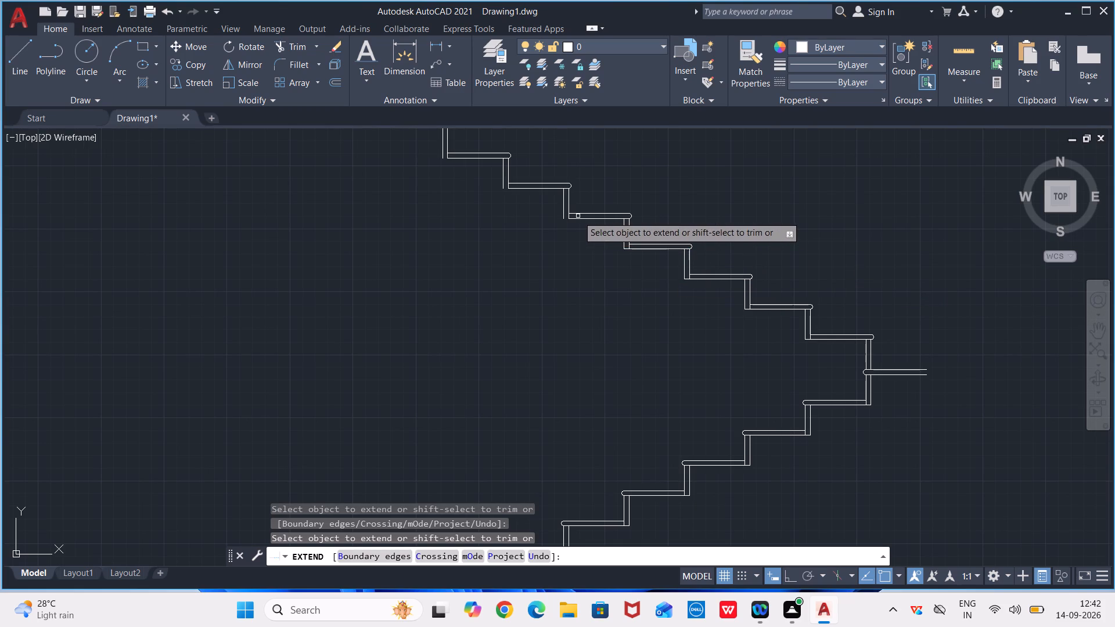
{"action": "left_click", "coordinate": [579, 218]}
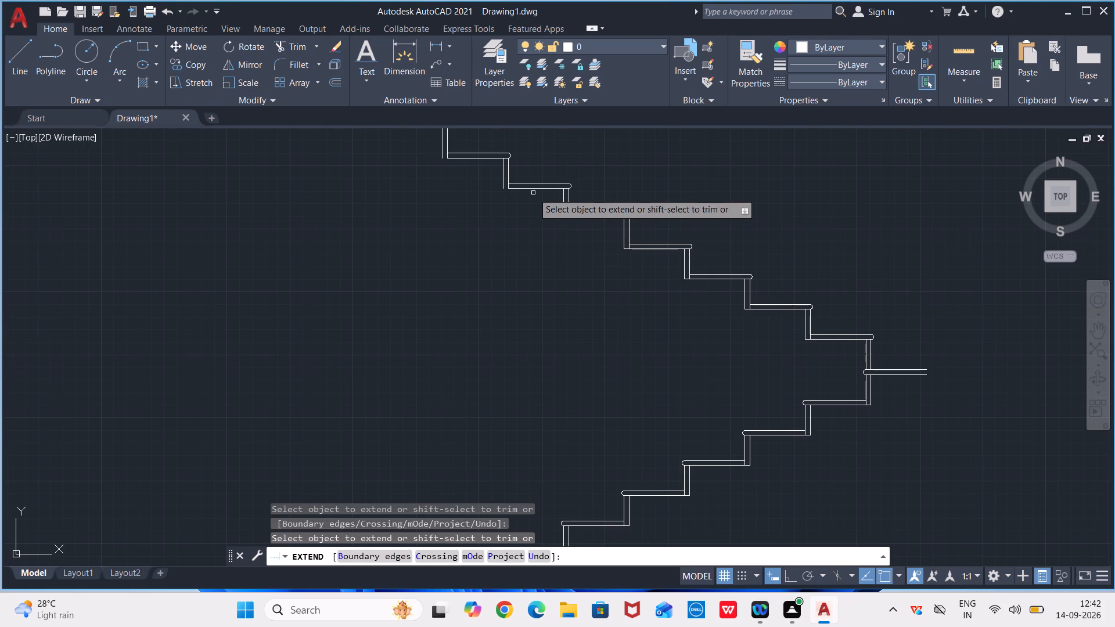
{"action": "left_click", "coordinate": [534, 188]}
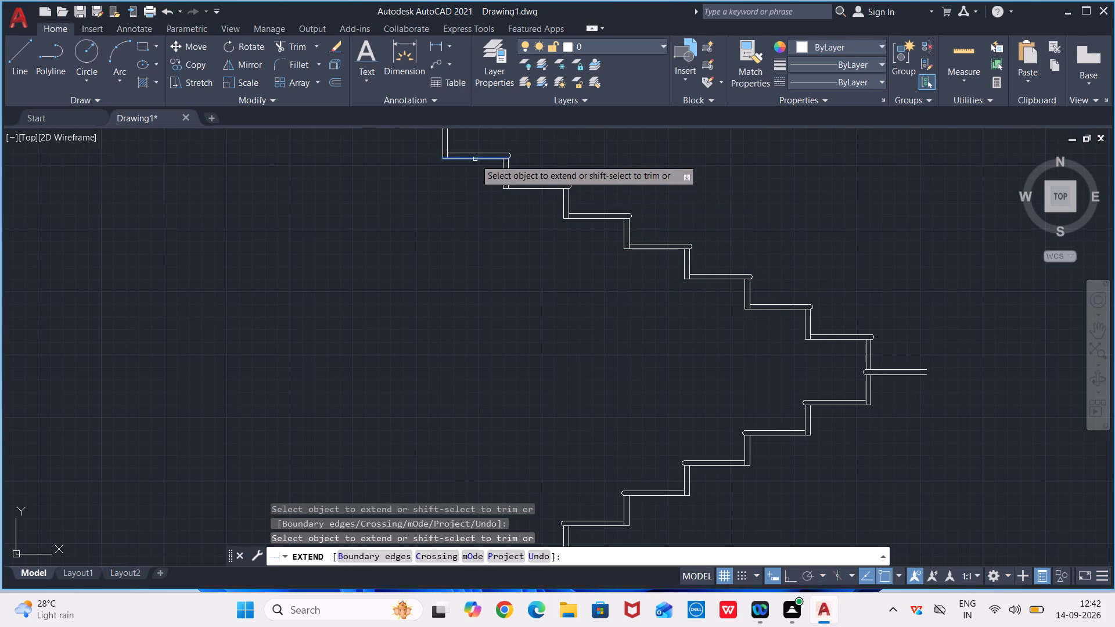
{"action": "left_click", "coordinate": [475, 158]}
Extend the underside line of the upper flight's second tread from the top to the next riser's inner line, and end Extend.
{"action": "scroll", "coordinate": [477, 160], "scroll_direction": "down", "scroll_amount": 1}
{"action": "middle_click_drag", "start_coordinate": [533, 265], "coordinate": [641, 346]}
{"action": "scroll", "coordinate": [542, 275], "scroll_direction": "down", "scroll_amount": 1}
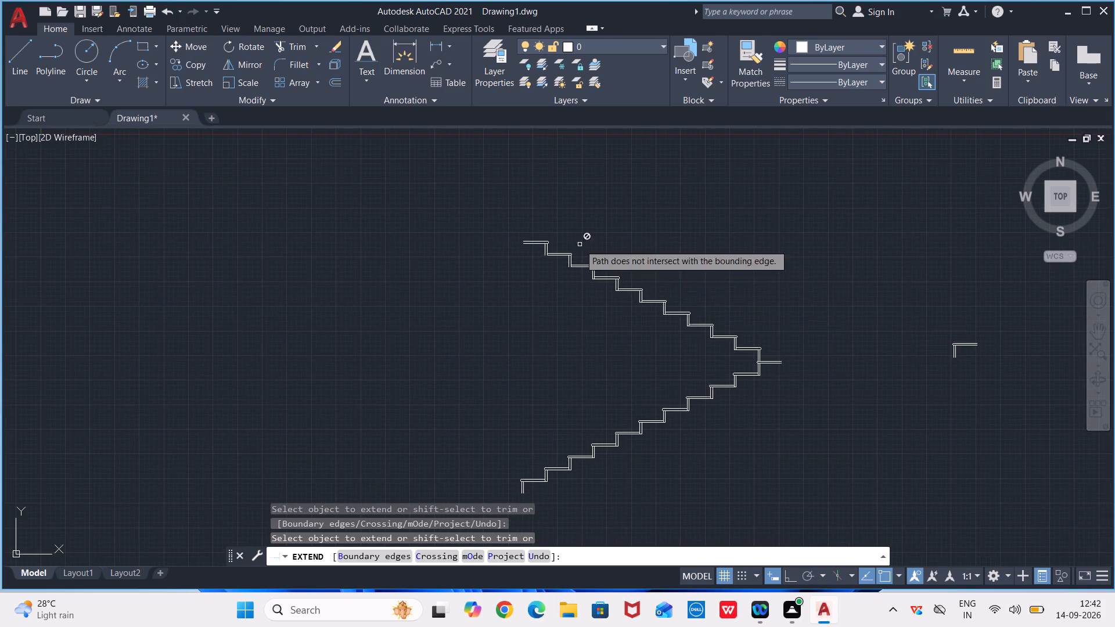
{"action": "scroll", "coordinate": [556, 243], "scroll_direction": "up", "scroll_amount": 2}
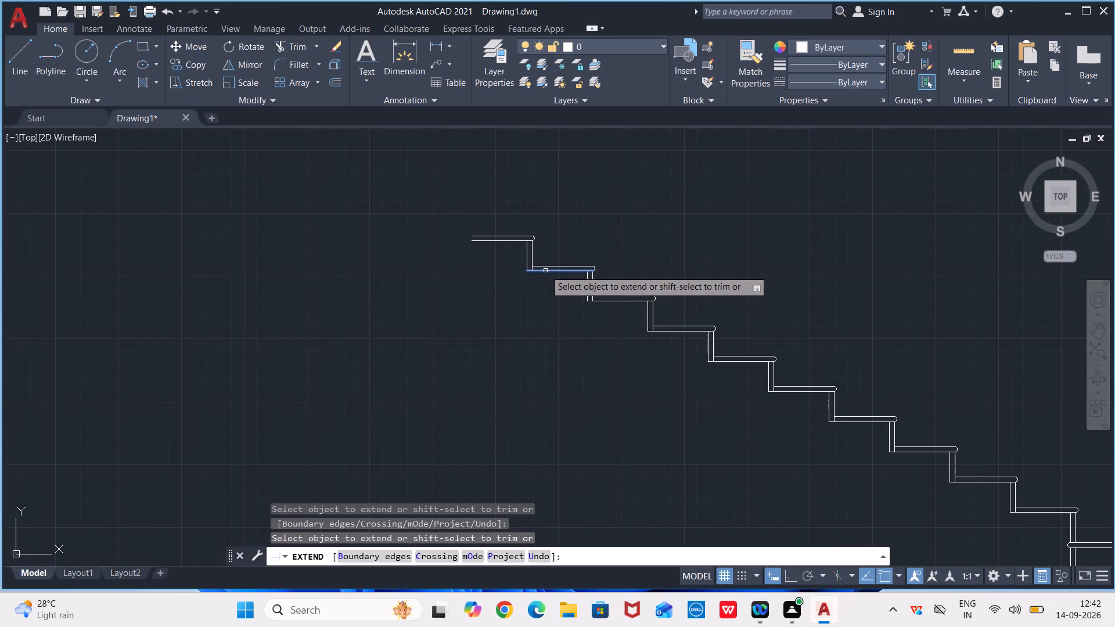
{"action": "double_click", "coordinate": [545, 269]}
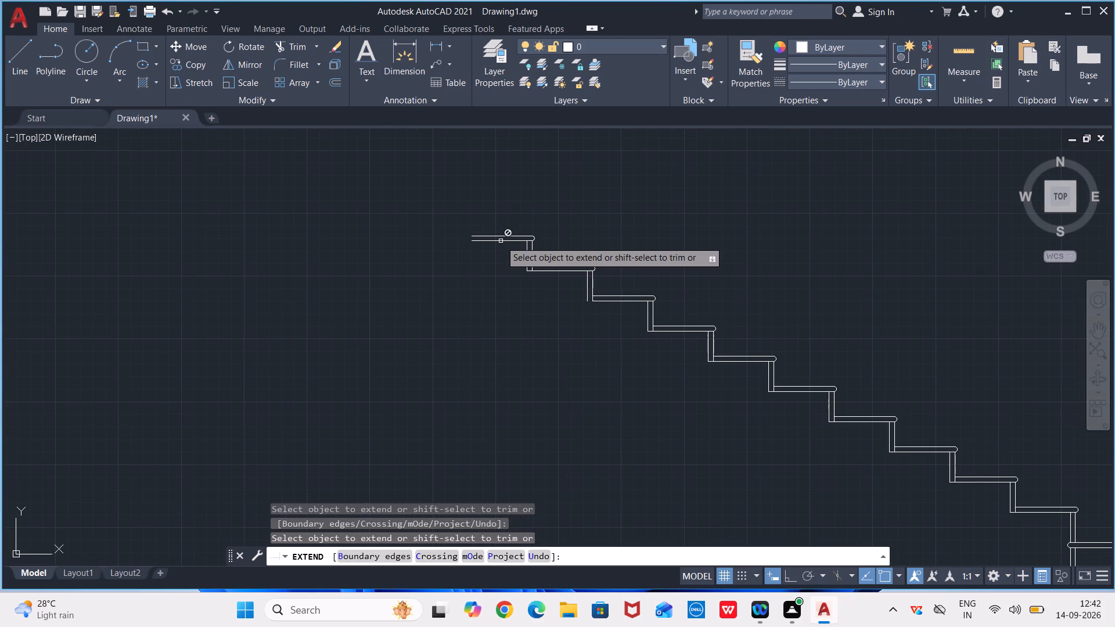
{"action": "scroll", "coordinate": [510, 319], "scroll_direction": "down", "scroll_amount": 2}
{"action": "key", "text": "Escape"}
Trim the outer riser line where it crosses the tread thickness at the lower flight's first five tread-riser junctions.
{"action": "middle_click_drag", "start_coordinate": [761, 442], "coordinate": [751, 315]}
{"action": "scroll", "coordinate": [456, 499], "scroll_direction": "up", "scroll_amount": 1}
{"action": "scroll", "coordinate": [520, 365], "scroll_direction": "up", "scroll_amount": 1}
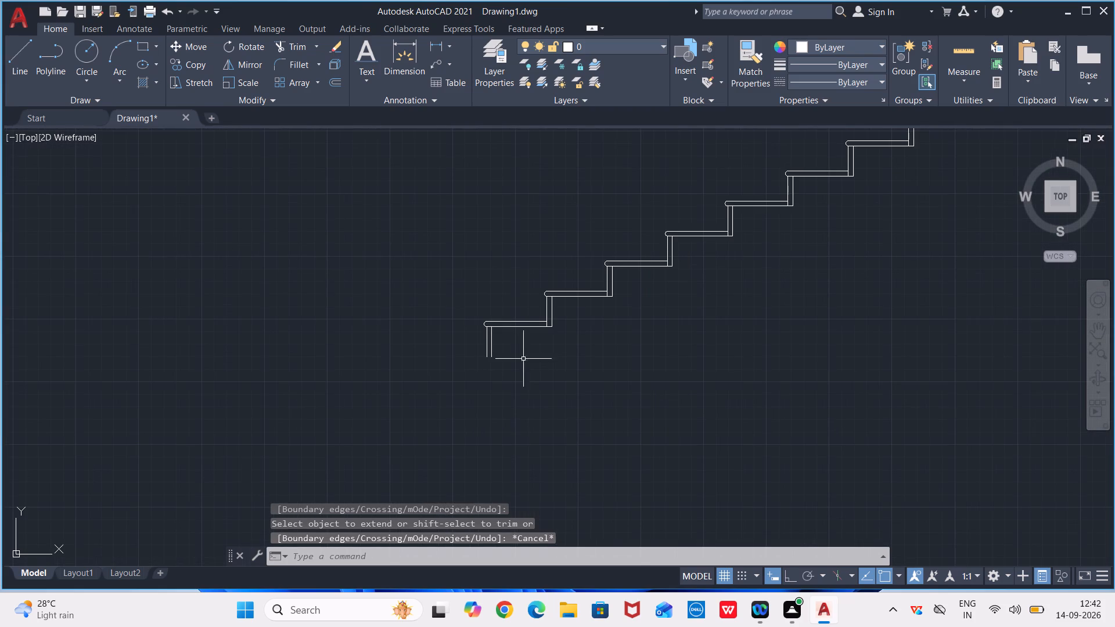
{"action": "type", "text": "TR"}
{"action": "key", "text": "Return"}
{"action": "scroll", "coordinate": [523, 331], "scroll_direction": "up", "scroll_amount": 2}
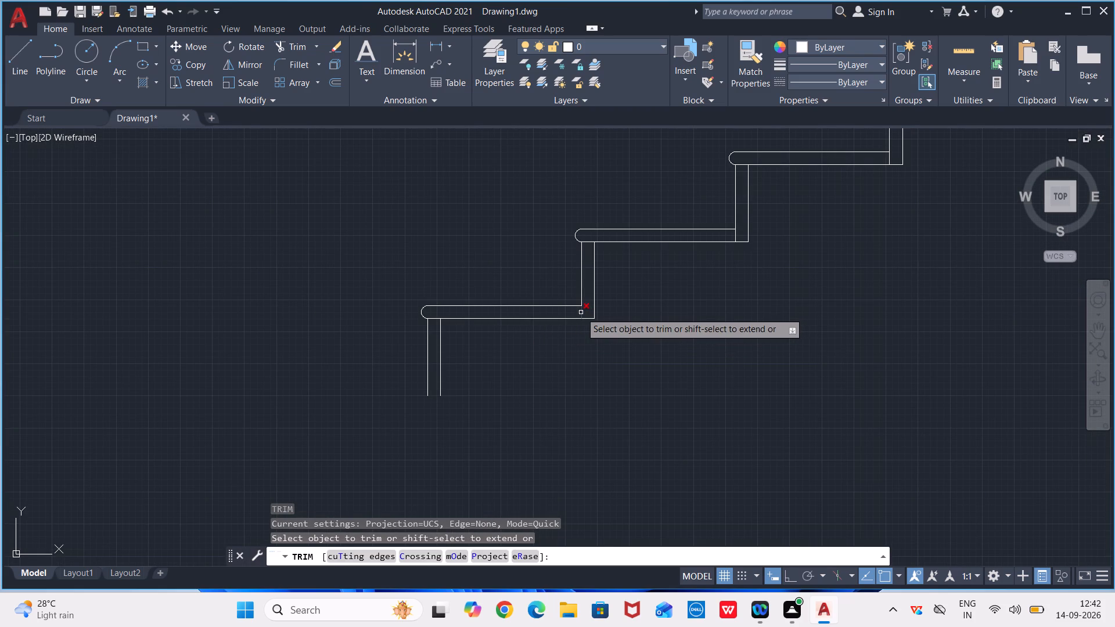
{"action": "left_click", "coordinate": [581, 312]}
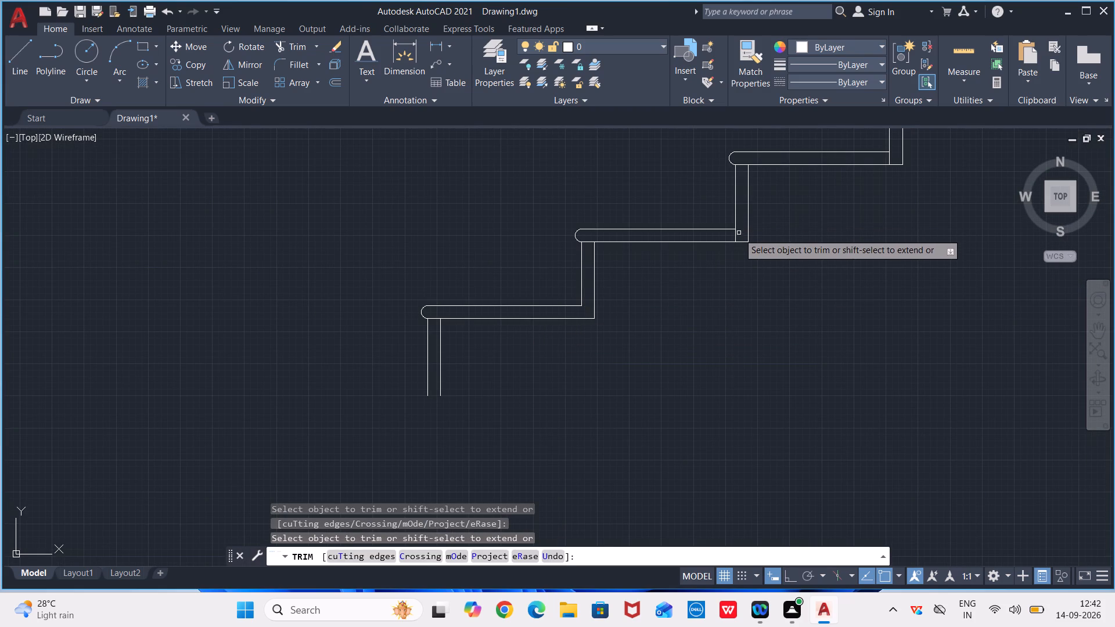
{"action": "left_click", "coordinate": [734, 237]}
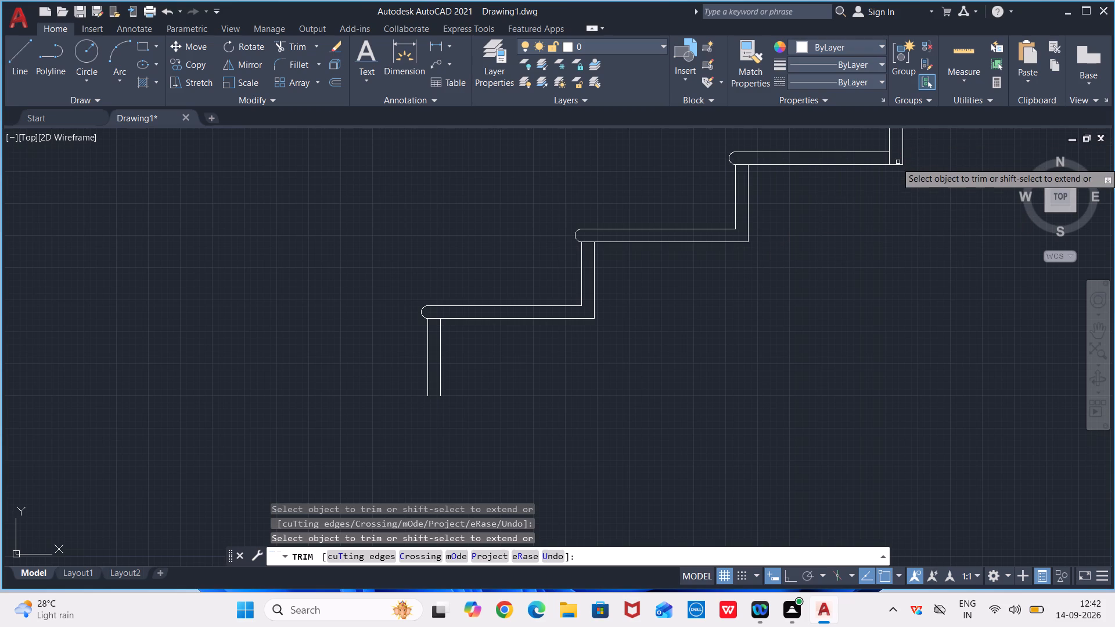
{"action": "left_click", "coordinate": [889, 158]}
{"action": "scroll", "coordinate": [891, 158], "scroll_direction": "down", "scroll_amount": 1}
{"action": "middle_click_drag", "start_coordinate": [891, 158], "coordinate": [733, 333]}
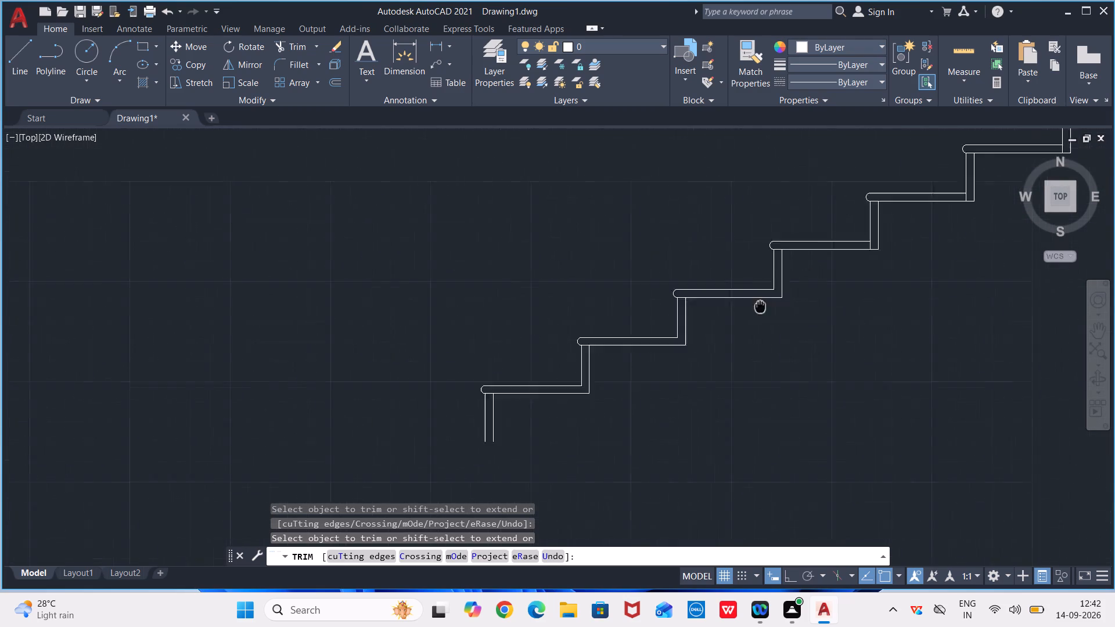
{"action": "middle_click_drag", "start_coordinate": [733, 333], "coordinate": [626, 407]}
{"action": "scroll", "coordinate": [732, 360], "scroll_direction": "up", "scroll_amount": 1}
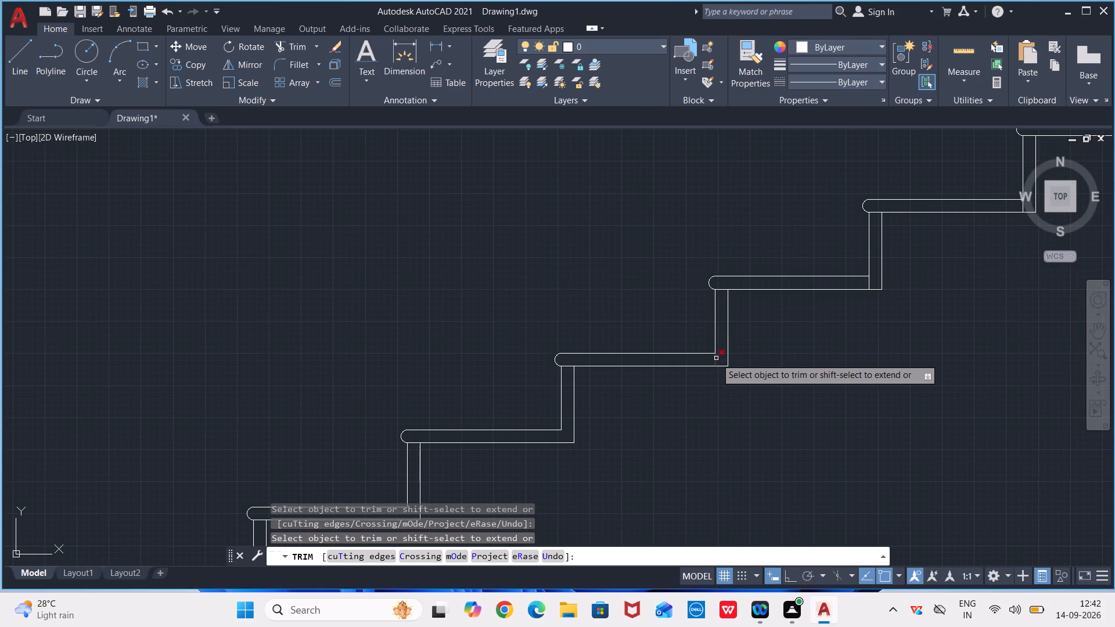
{"action": "left_click", "coordinate": [715, 359]}
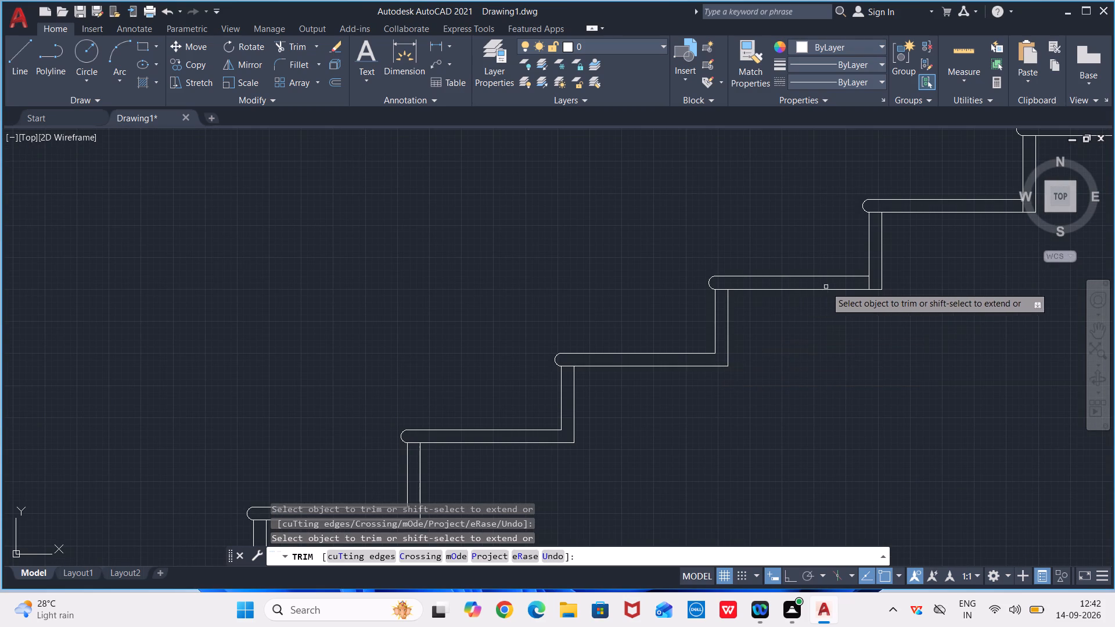
{"action": "double_click", "coordinate": [866, 282]}
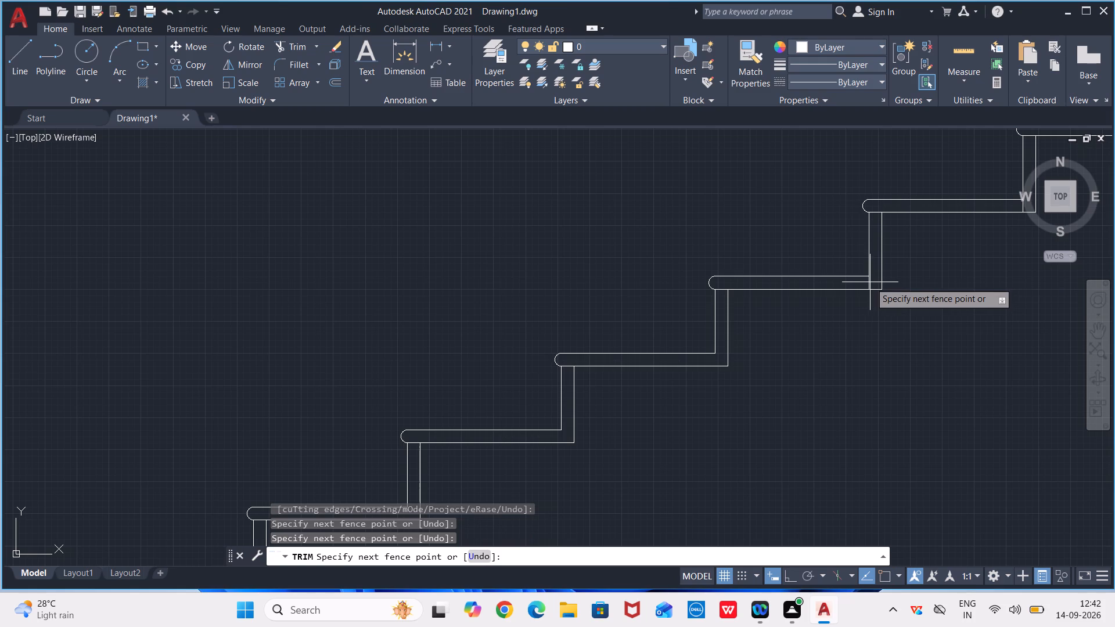
{"action": "left_click", "coordinate": [869, 282]}
Trim the outer riser line within the tread thickness at the lower flight's sixth, seventh, eighth and tenth tread-riser junctions.
{"action": "middle_click_drag", "start_coordinate": [866, 279], "coordinate": [592, 379]}
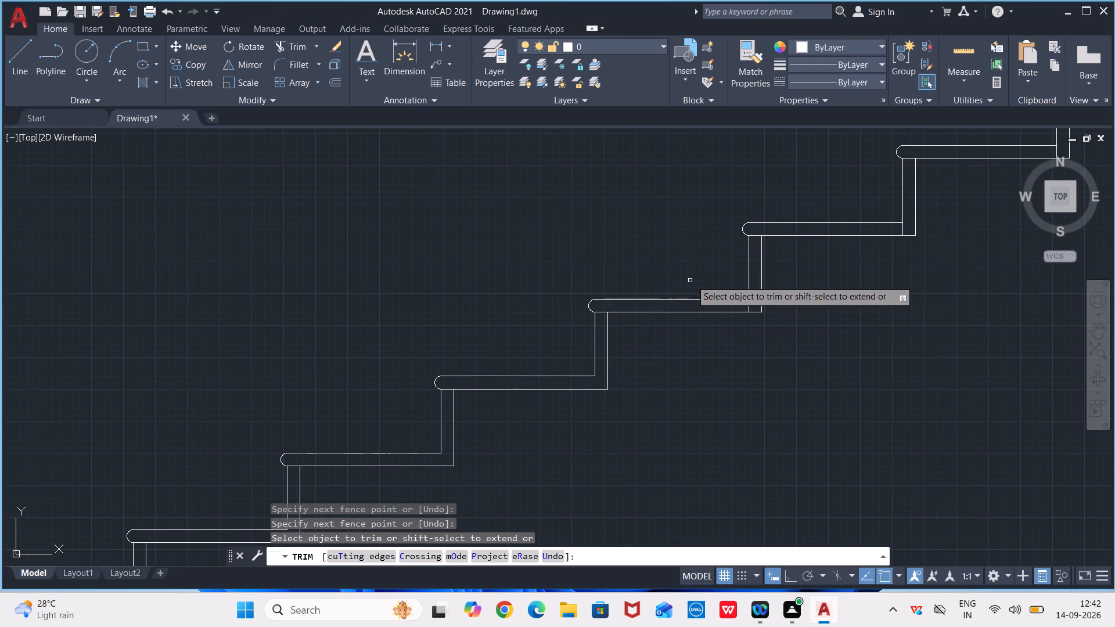
{"action": "double_click", "coordinate": [748, 306]}
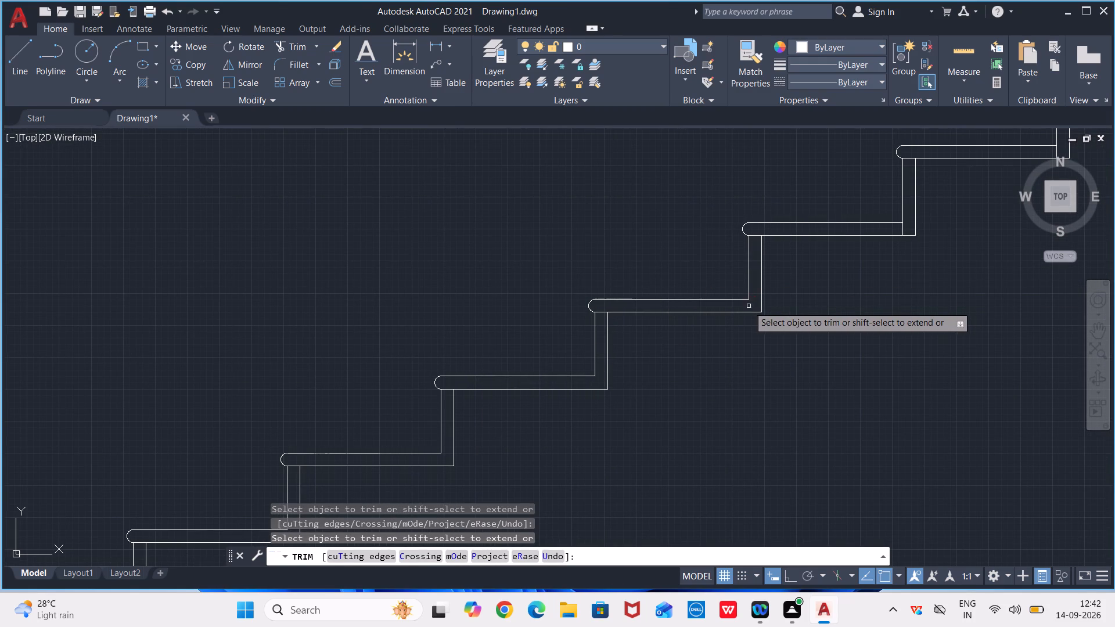
{"action": "left_click", "coordinate": [902, 229]}
{"action": "scroll", "coordinate": [908, 227], "scroll_direction": "down", "scroll_amount": 1}
{"action": "middle_click_drag", "start_coordinate": [908, 227], "coordinate": [800, 307]}
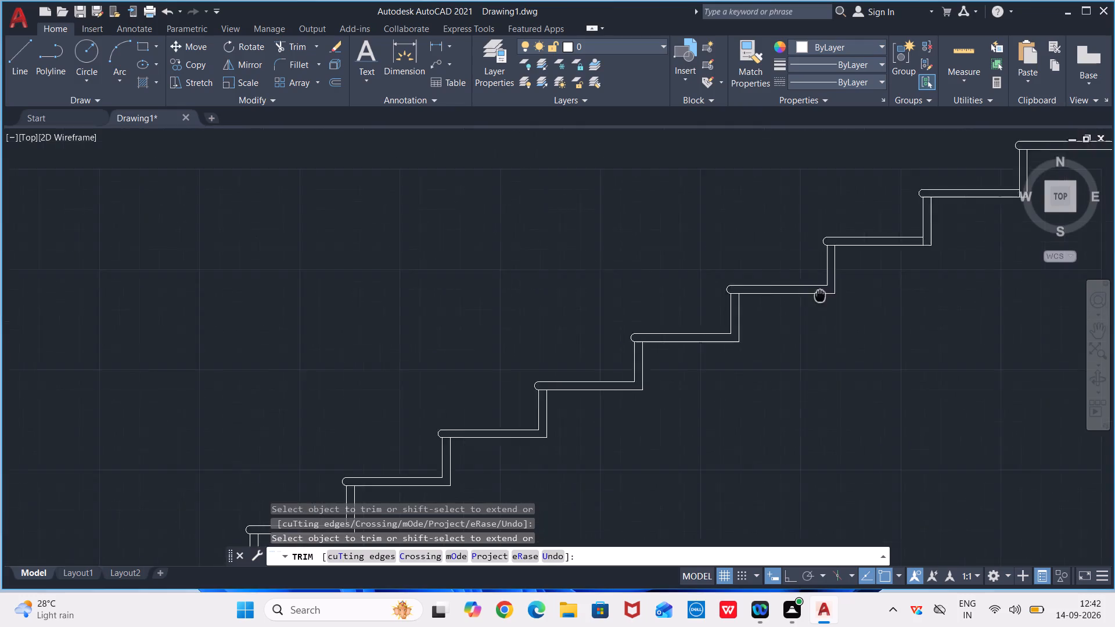
{"action": "middle_click_drag", "start_coordinate": [800, 307], "coordinate": [658, 363]}
{"action": "scroll", "coordinate": [733, 307], "scroll_direction": "up", "scroll_amount": 2}
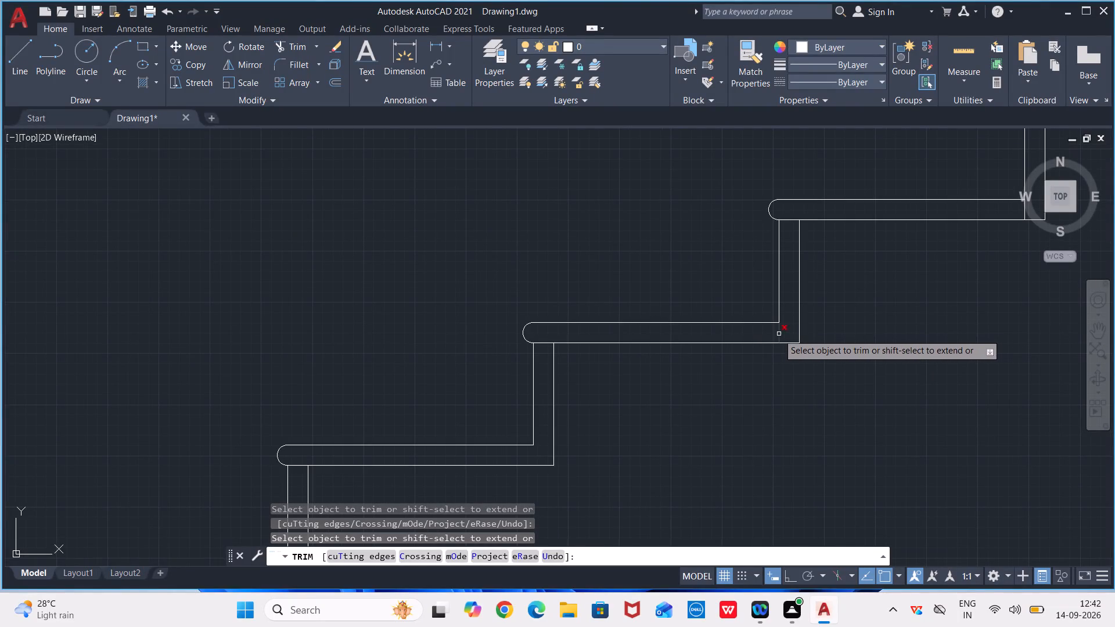
{"action": "left_click", "coordinate": [778, 336]}
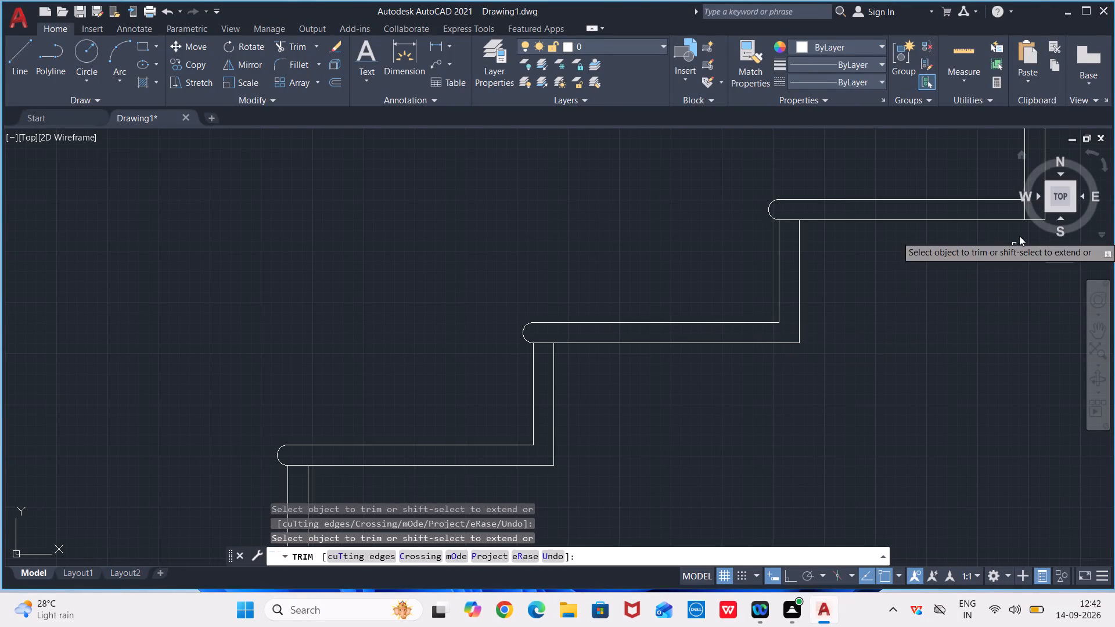
{"action": "middle_click_drag", "start_coordinate": [1019, 235], "coordinate": [639, 379]}
{"action": "middle_click_drag", "start_coordinate": [880, 284], "coordinate": [697, 356]}
{"action": "scroll", "coordinate": [712, 294], "scroll_direction": "up", "scroll_amount": 1}
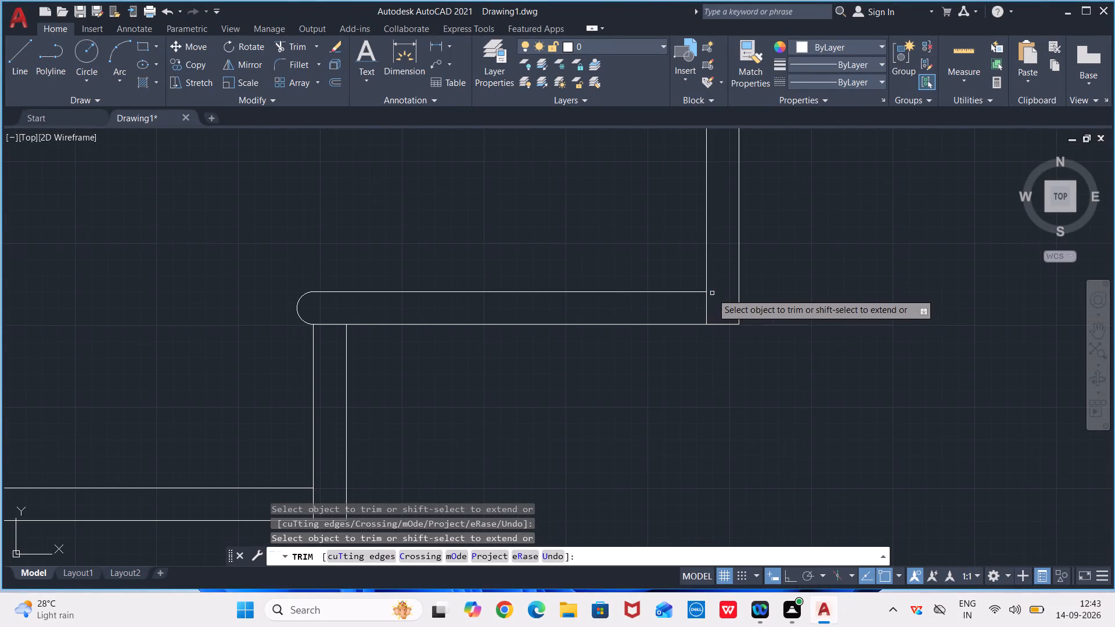
{"action": "left_click", "coordinate": [707, 302]}
{"action": "middle_click_drag", "start_coordinate": [710, 300], "coordinate": [707, 305]}
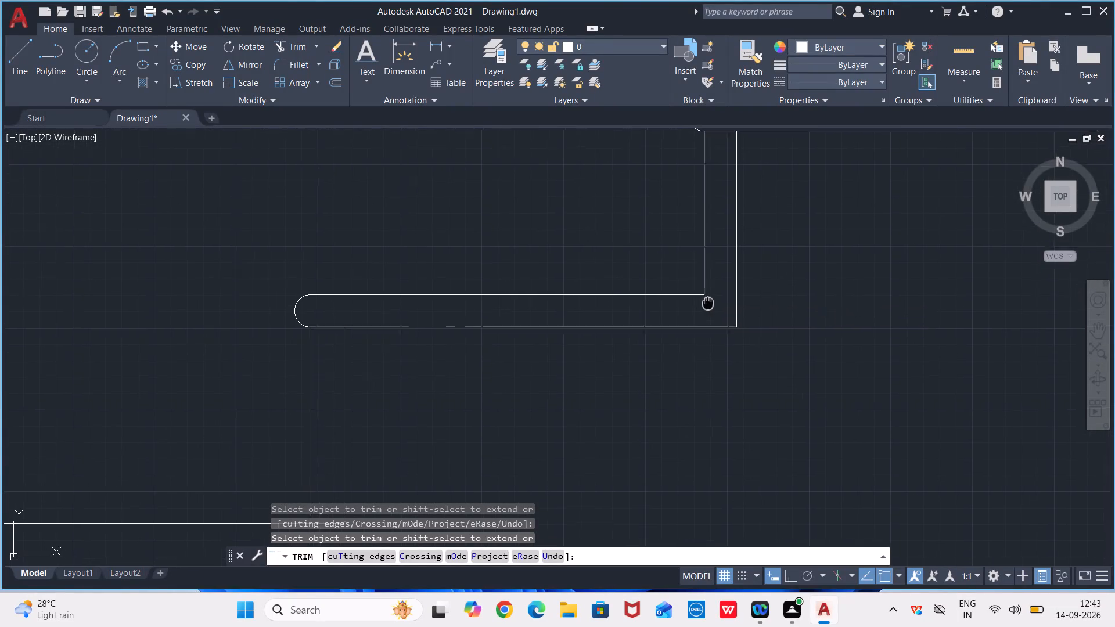
{"action": "middle_click_drag", "start_coordinate": [707, 305], "coordinate": [588, 429]}
{"action": "scroll", "coordinate": [703, 222], "scroll_direction": "down", "scroll_amount": 3}
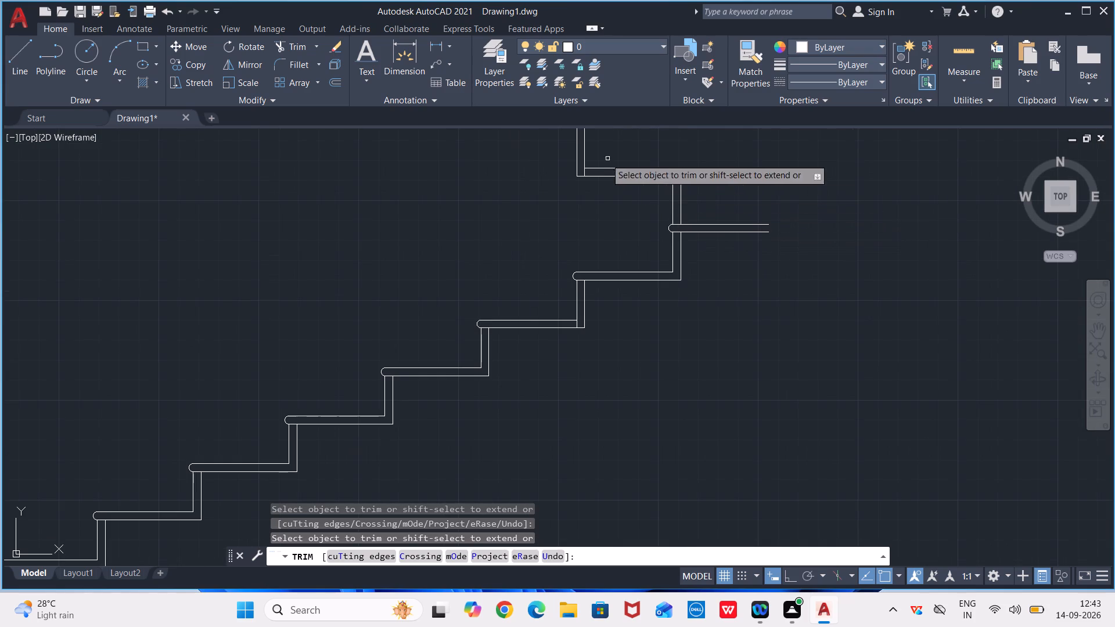
Trim the outer riser line within the tread thickness at the upper flight's lowest five tread-riser junctions.
{"action": "middle_click_drag", "start_coordinate": [596, 164], "coordinate": [718, 254]}
{"action": "scroll", "coordinate": [714, 255], "scroll_direction": "up", "scroll_amount": 2}
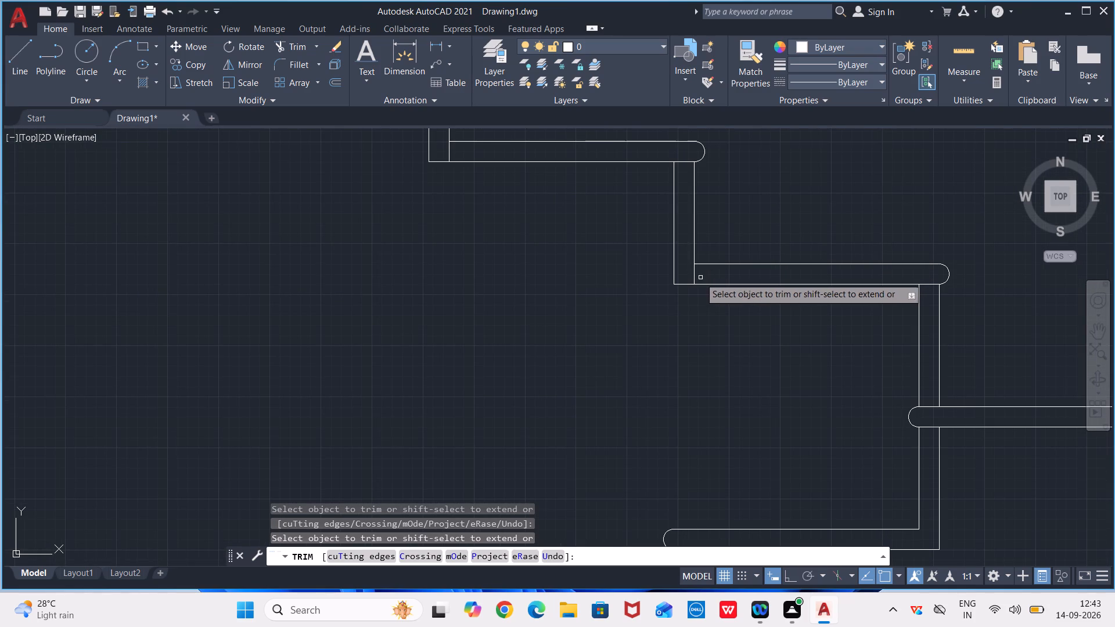
{"action": "left_click", "coordinate": [695, 276]}
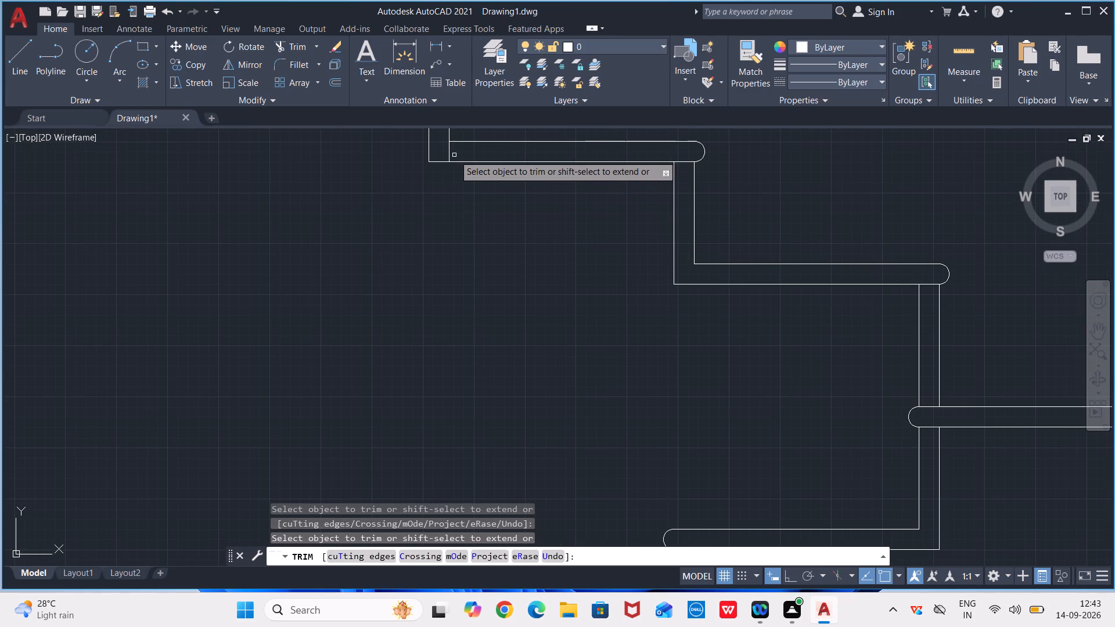
{"action": "left_click", "coordinate": [448, 153]}
{"action": "middle_click_drag", "start_coordinate": [459, 155], "coordinate": [750, 377]}
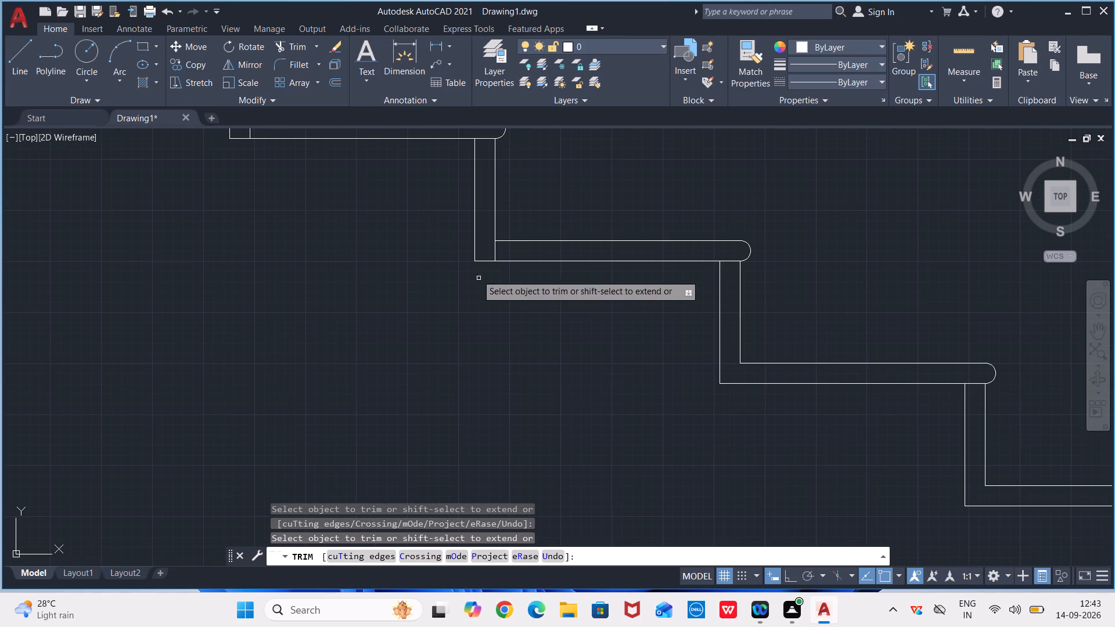
{"action": "left_click", "coordinate": [495, 251]}
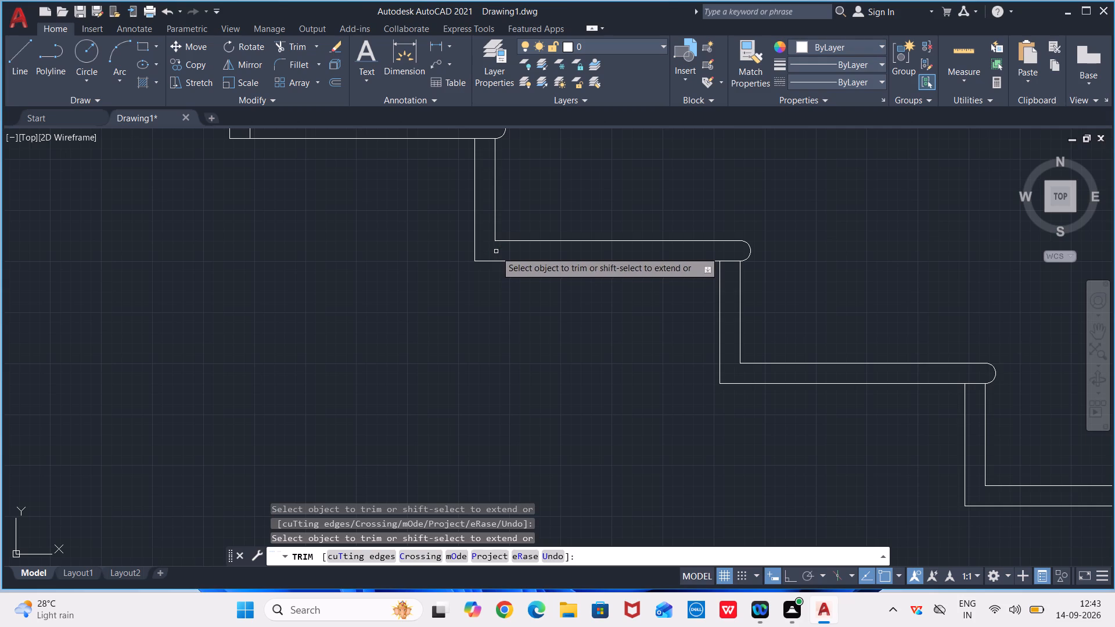
{"action": "middle_click_drag", "start_coordinate": [460, 156], "coordinate": [770, 317]}
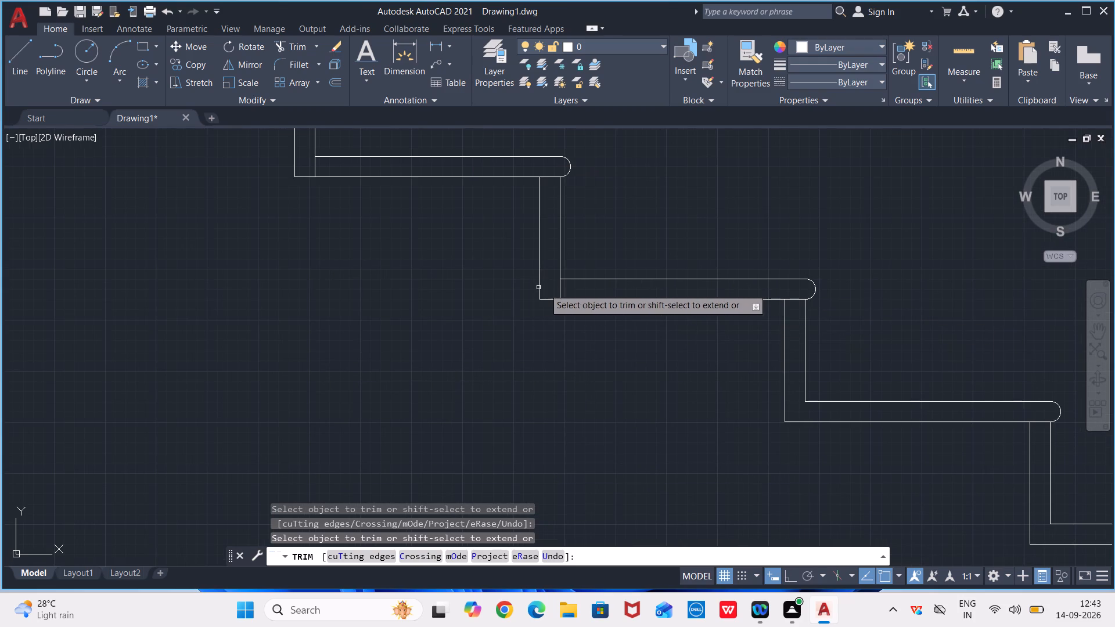
{"action": "left_click", "coordinate": [559, 287]}
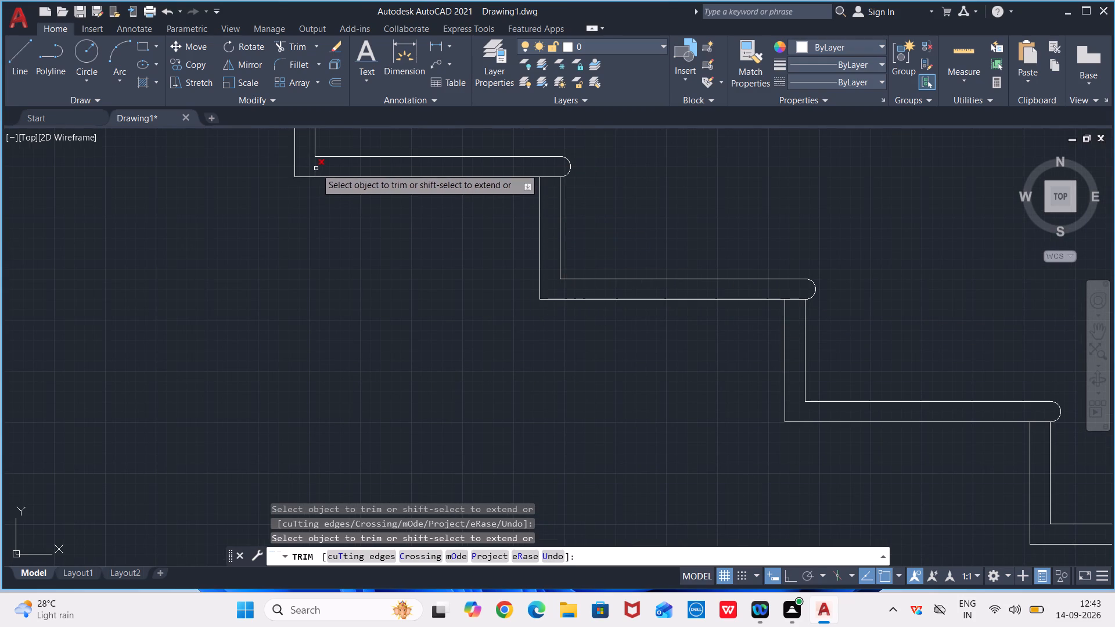
{"action": "left_click", "coordinate": [316, 168]}
Trim the outer riser line within the tread thickness at the upper flight's sixth, seventh and topmost tread-riser junctions, and end Trim.
{"action": "scroll", "coordinate": [322, 174], "scroll_direction": "down", "scroll_amount": 1}
{"action": "middle_click_drag", "start_coordinate": [322, 175], "coordinate": [589, 342]}
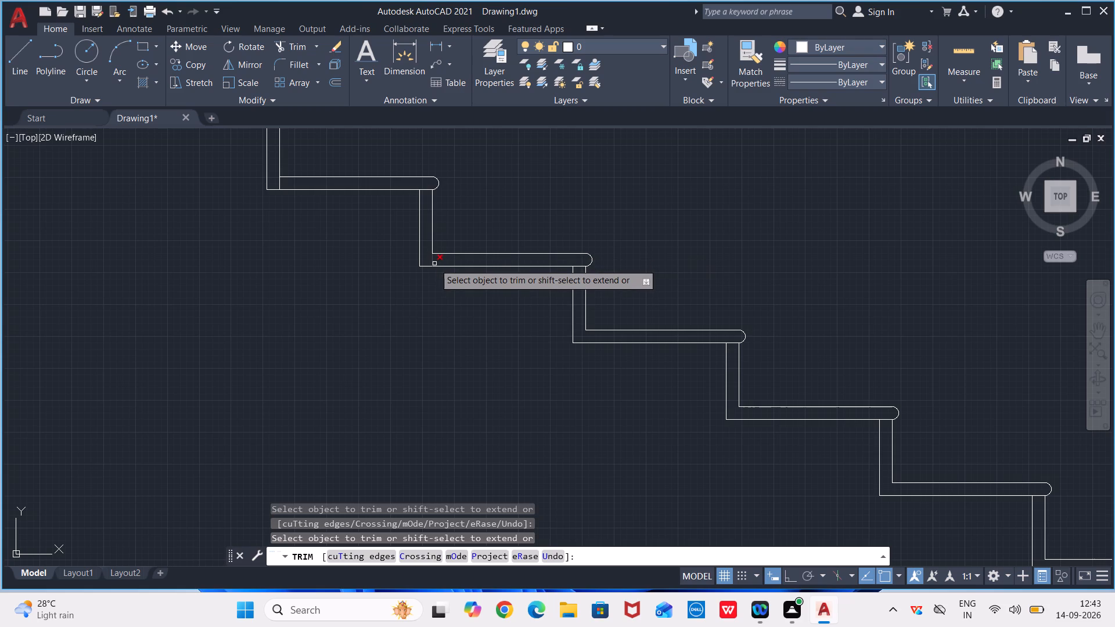
{"action": "left_click", "coordinate": [433, 262]}
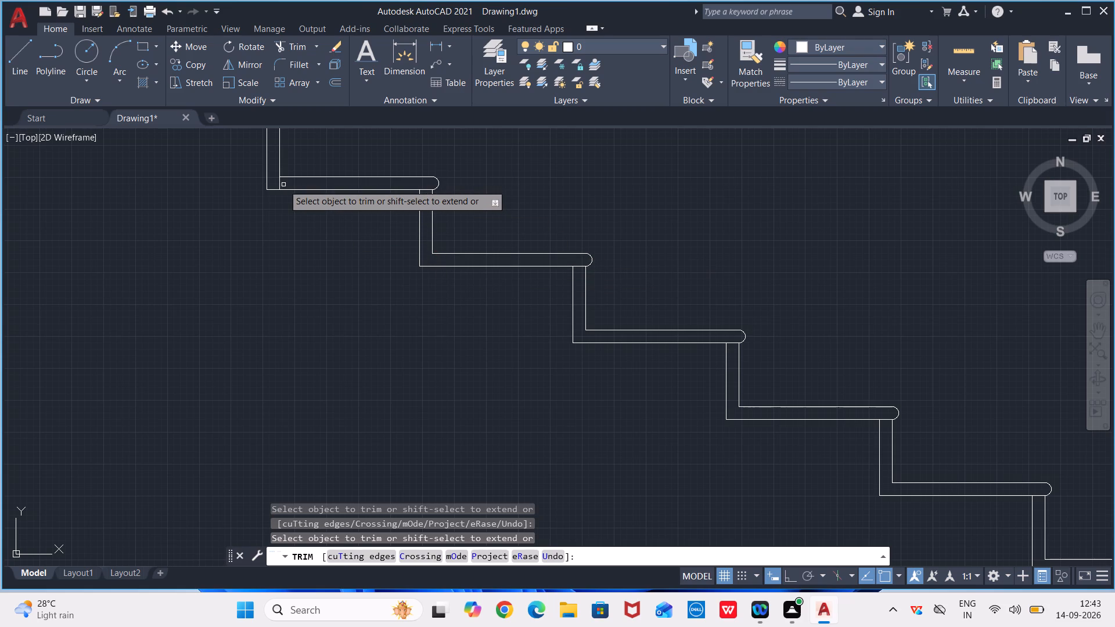
{"action": "left_click", "coordinate": [279, 183]}
{"action": "scroll", "coordinate": [279, 186], "scroll_direction": "down", "scroll_amount": 2}
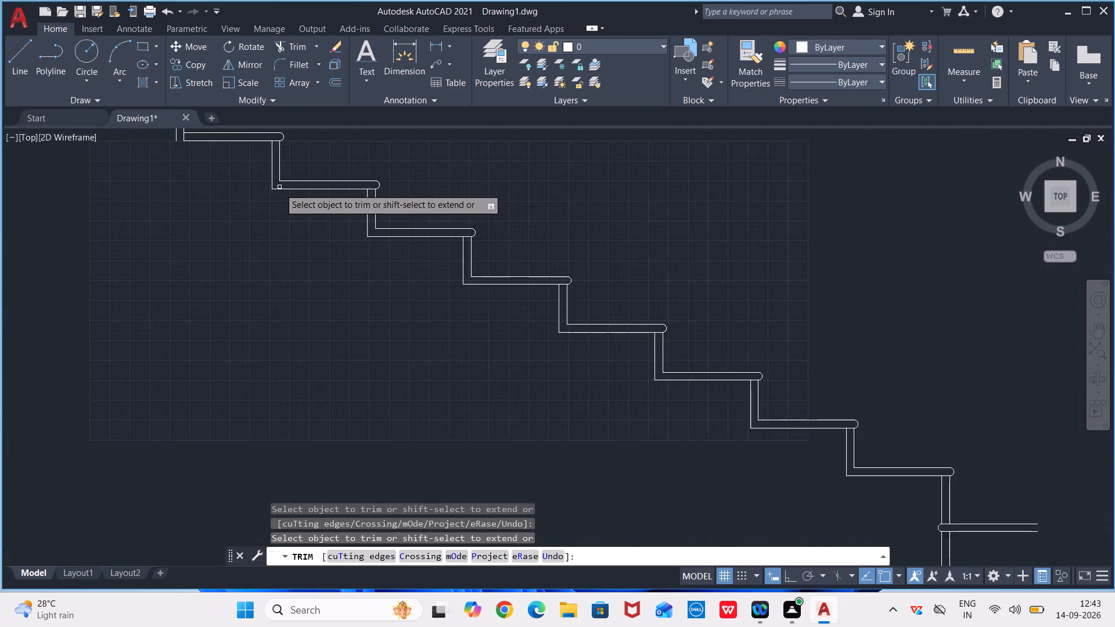
{"action": "scroll", "coordinate": [279, 189], "scroll_direction": "down", "scroll_amount": 1}
{"action": "middle_click_drag", "start_coordinate": [273, 191], "coordinate": [466, 302]}
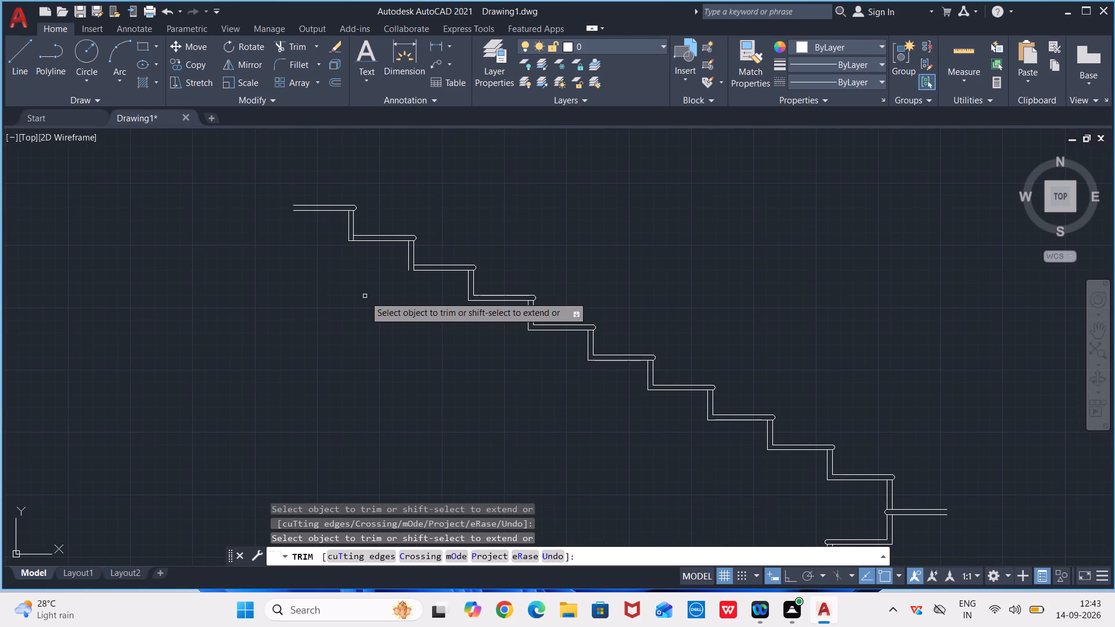
{"action": "scroll", "coordinate": [357, 232], "scroll_direction": "up", "scroll_amount": 2}
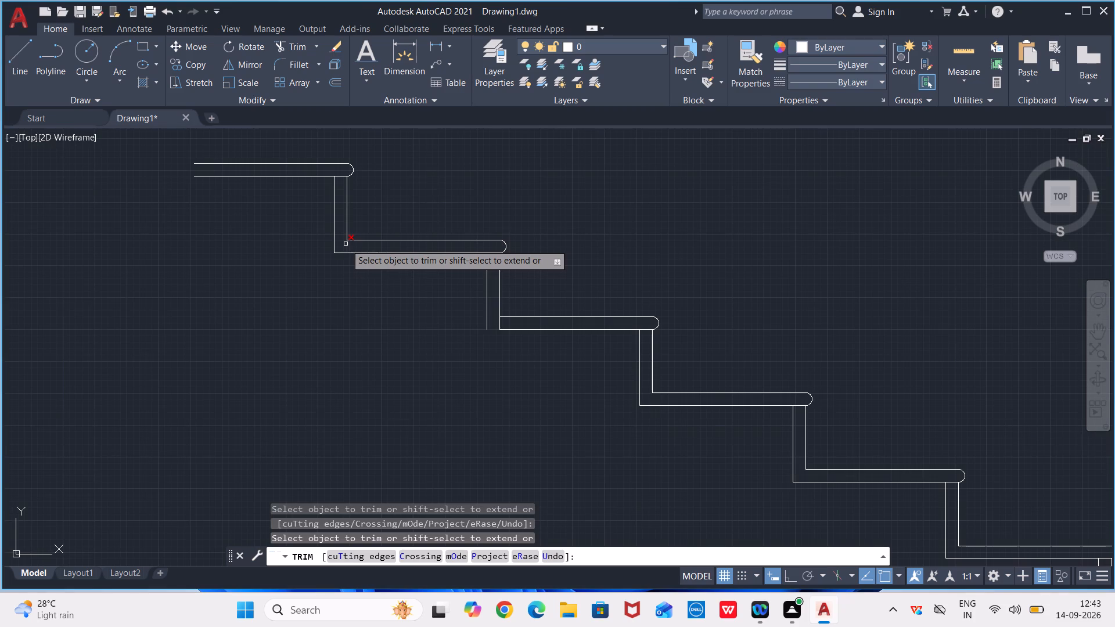
{"action": "left_click", "coordinate": [346, 244]}
{"action": "key", "text": "Escape"}
Extend the underside line of the upper flight's third tread from the top to the next riser's inner line.
{"action": "key", "text": "e"}
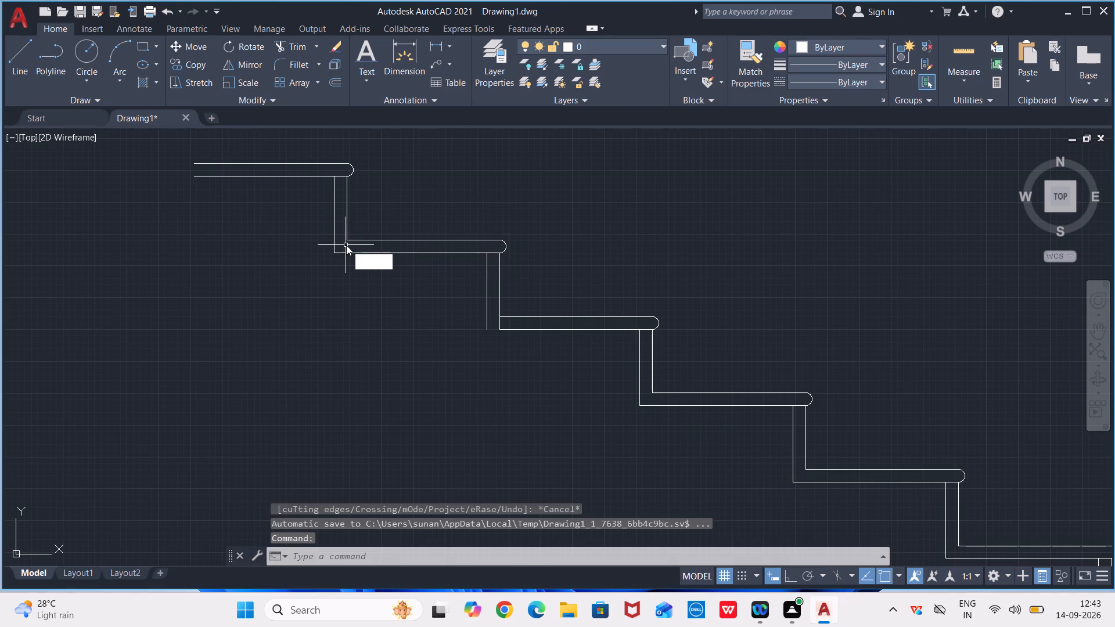
{"action": "key", "text": "x"}
{"action": "key", "text": "Return"}
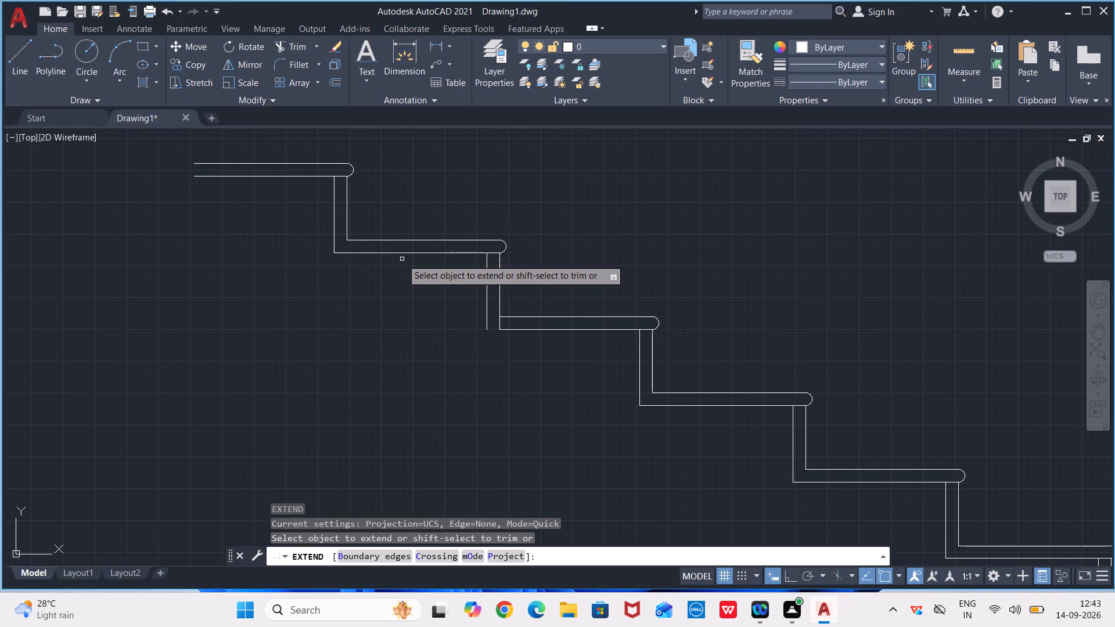
{"action": "left_click", "coordinate": [510, 329]}
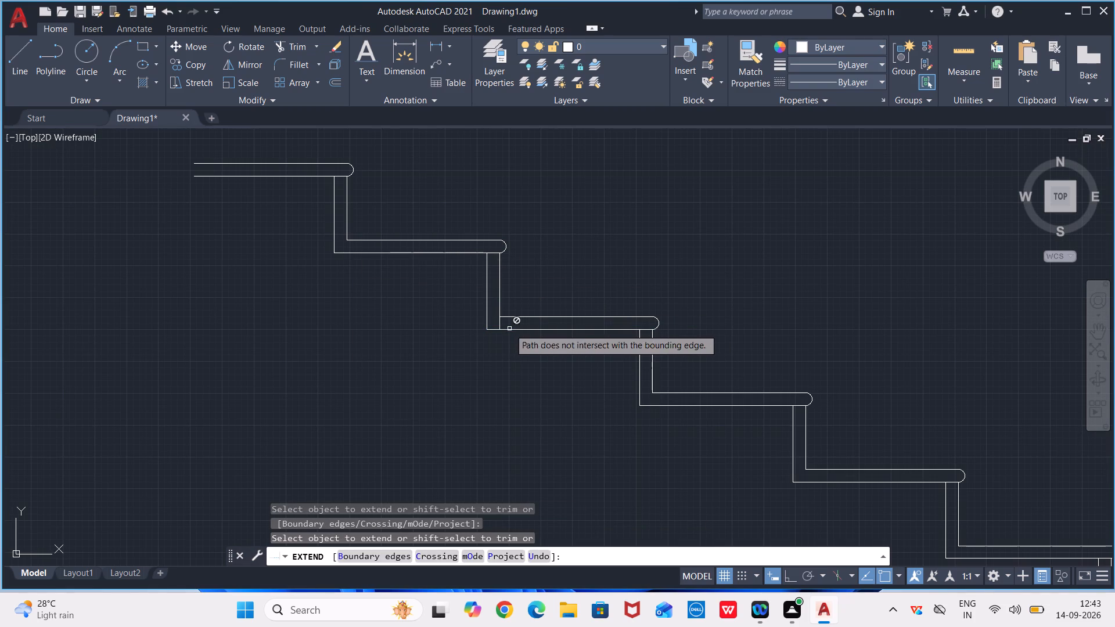
{"action": "key", "text": "Escape"}
Trim the outer riser line within the thickness of the upper flight's third tread from the top, and end Trim.
{"action": "key", "text": "t"}
{"action": "key", "text": "r"}
{"action": "key", "text": "Return"}
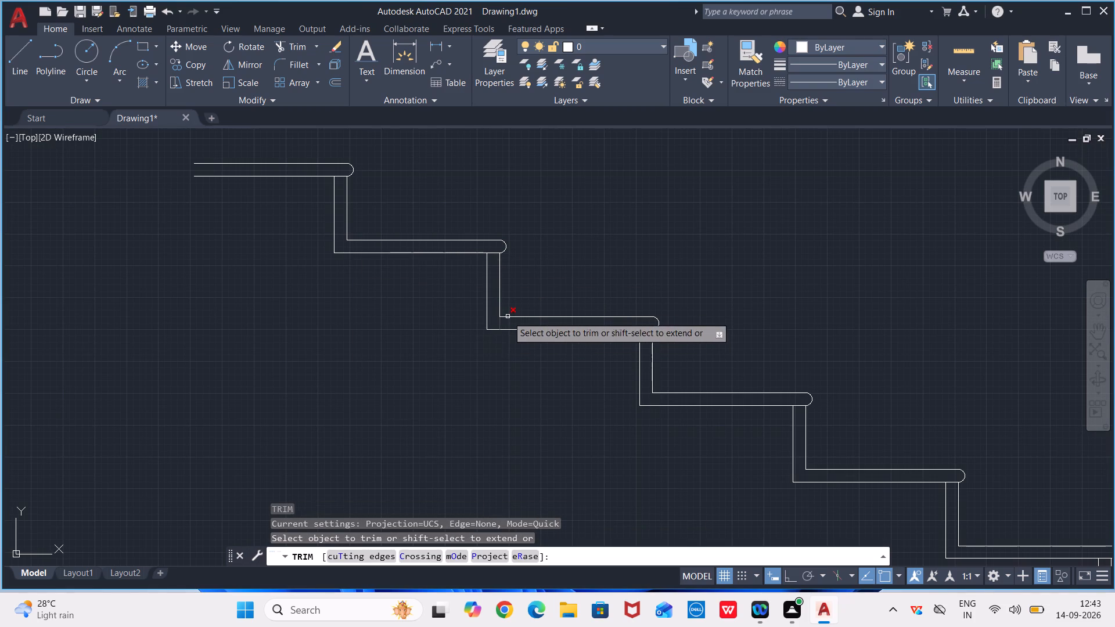
{"action": "left_click", "coordinate": [500, 324]}
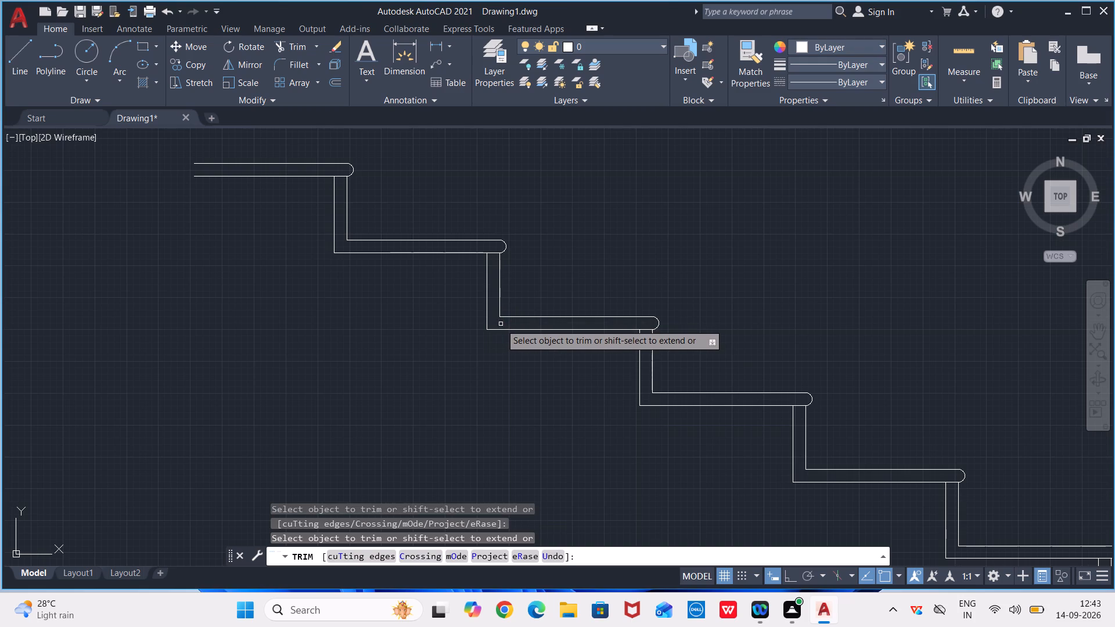
{"action": "key", "text": "Escape"}
With Ortho on, draw a vertical construction line from the plan's riser line between steps 10 and 11 down through the stair section.
{"action": "scroll", "coordinate": [562, 315], "scroll_direction": "down", "scroll_amount": 3}
{"action": "scroll", "coordinate": [756, 308], "scroll_direction": "down", "scroll_amount": 2}
{"action": "middle_click_drag", "start_coordinate": [751, 316], "coordinate": [750, 316]}
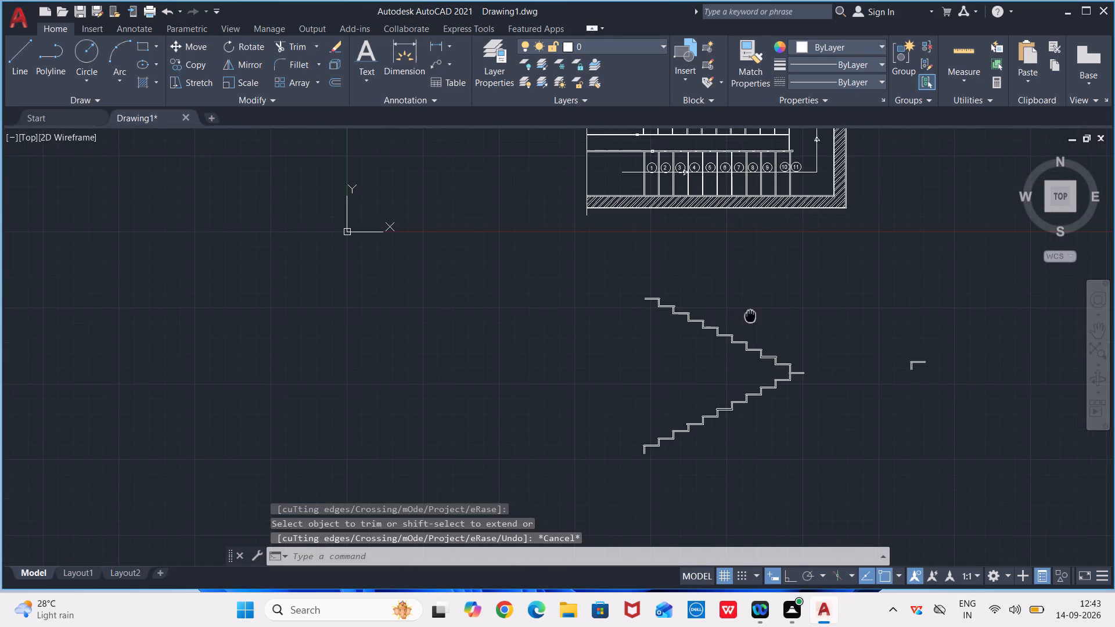
{"action": "middle_click_drag", "start_coordinate": [750, 316], "coordinate": [594, 296]}
{"action": "scroll", "coordinate": [648, 284], "scroll_direction": "up", "scroll_amount": 1}
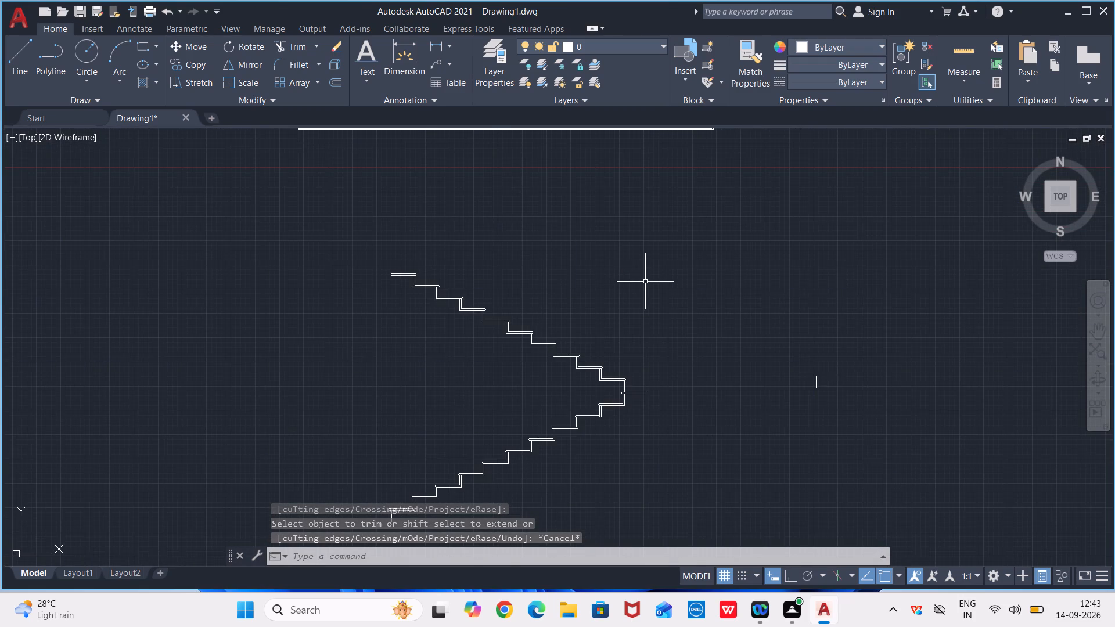
{"action": "scroll", "coordinate": [647, 295], "scroll_direction": "down", "scroll_amount": 1}
{"action": "type", "text": "XL"}
{"action": "key", "text": "Return"}
{"action": "scroll", "coordinate": [613, 175], "scroll_direction": "up", "scroll_amount": 2}
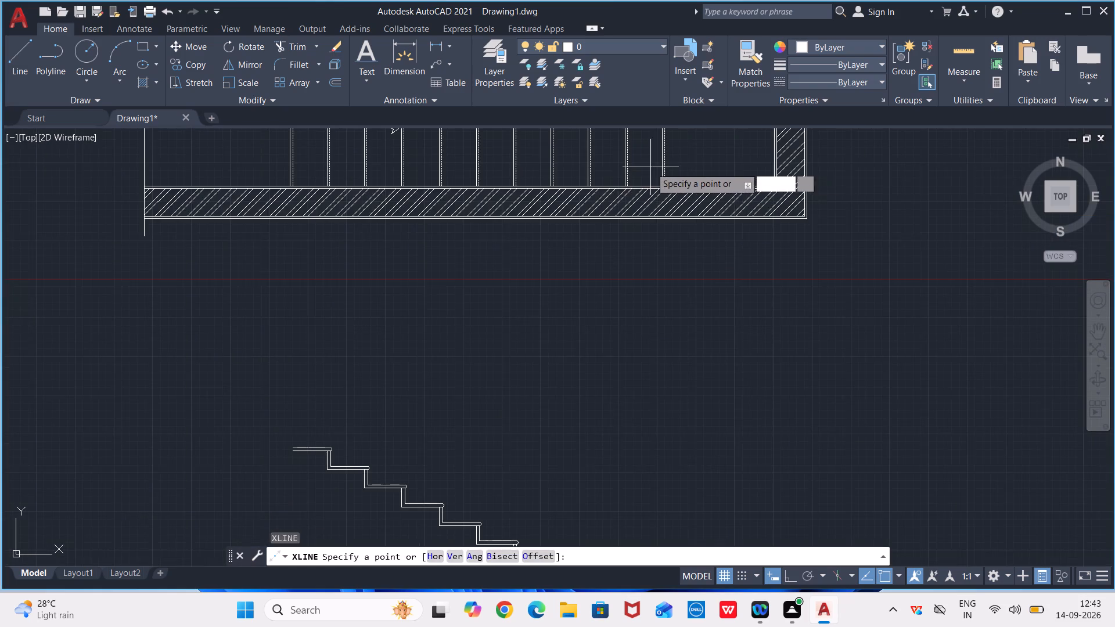
{"action": "scroll", "coordinate": [651, 170], "scroll_direction": "up", "scroll_amount": 2}
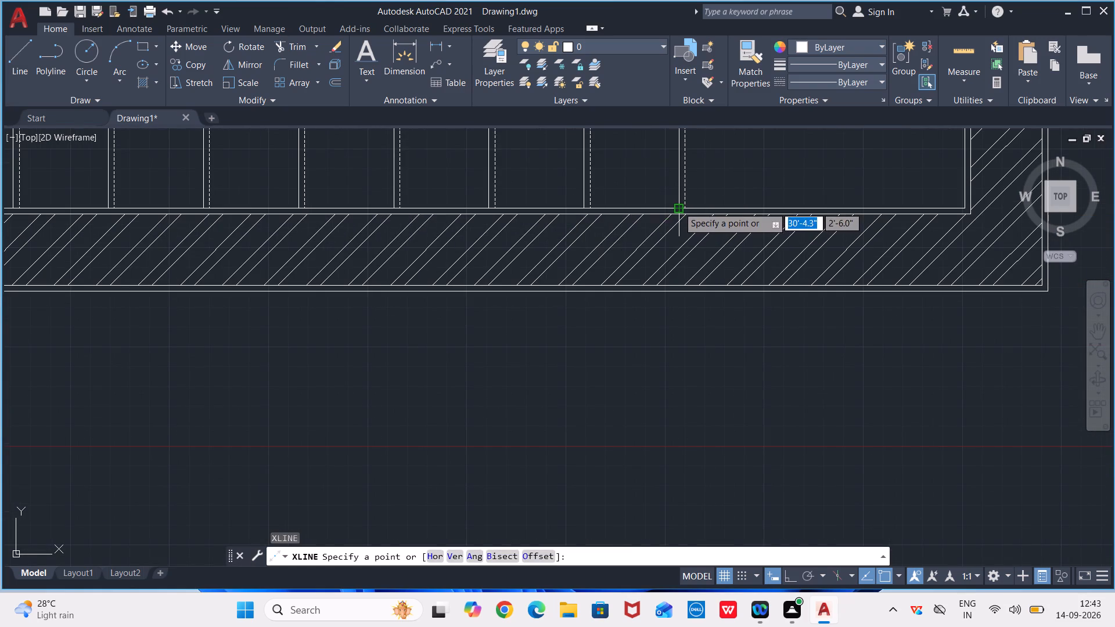
{"action": "left_click", "coordinate": [678, 207]}
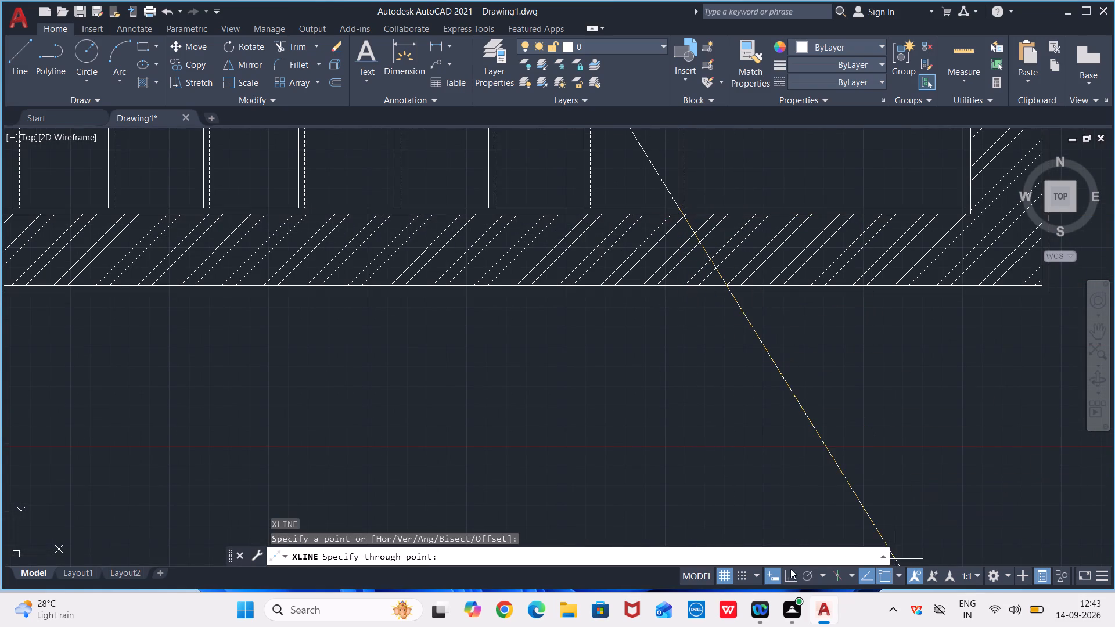
{"action": "left_click", "coordinate": [784, 576]}
{"action": "left_click", "coordinate": [782, 563]}
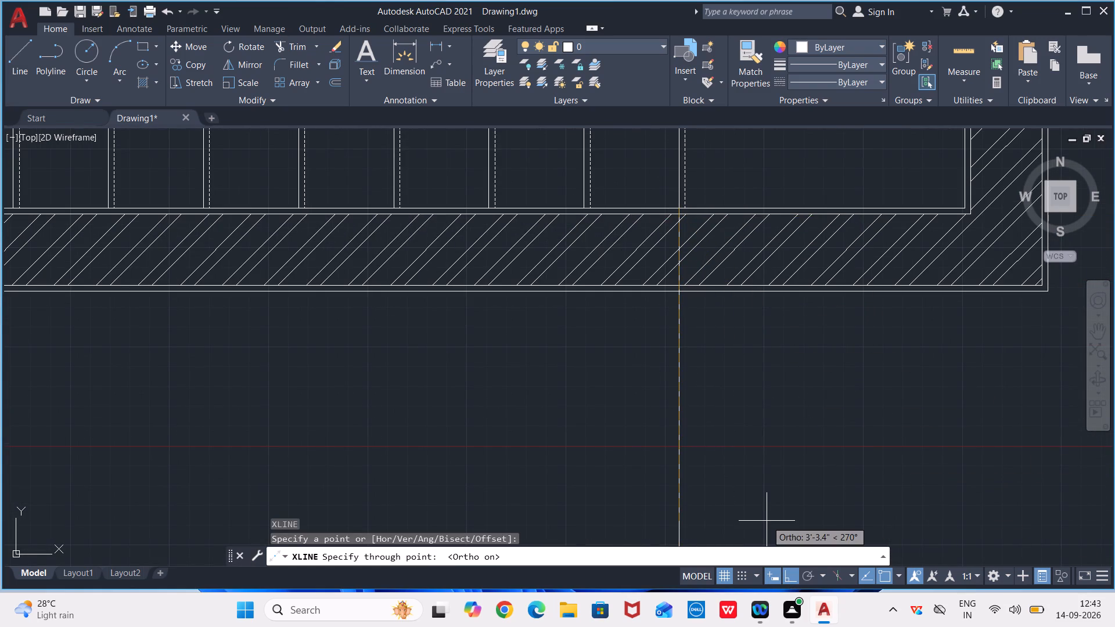
{"action": "left_click", "coordinate": [767, 520]}
{"action": "key", "text": "space"}
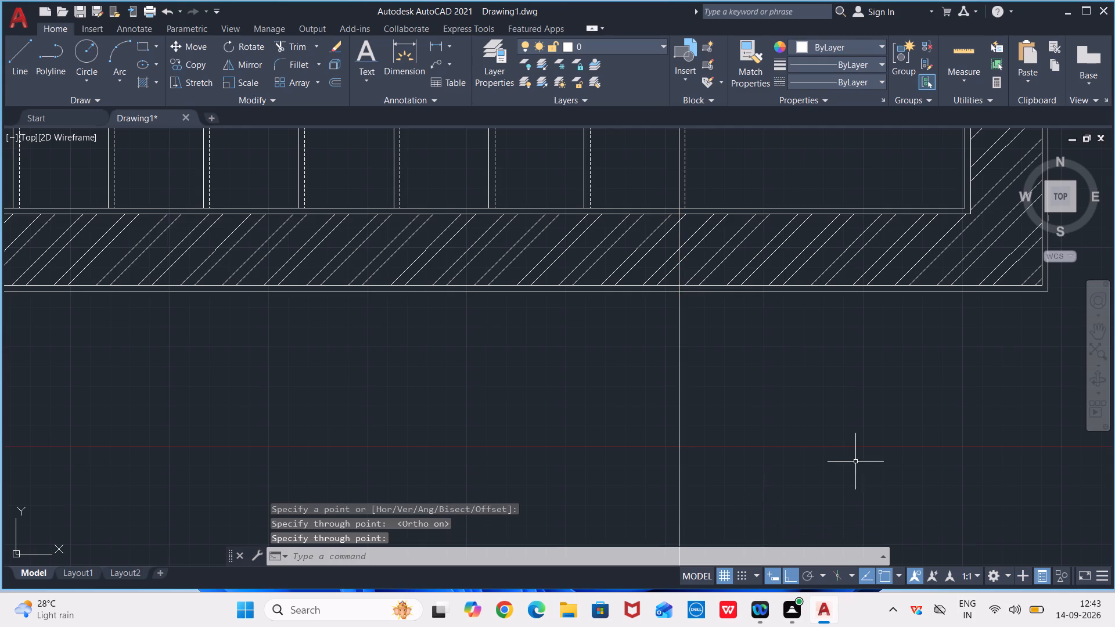
Draw a second vertical construction line from the inner corner of the plan's landing wall down past the stair section.
{"action": "key", "text": "space"}
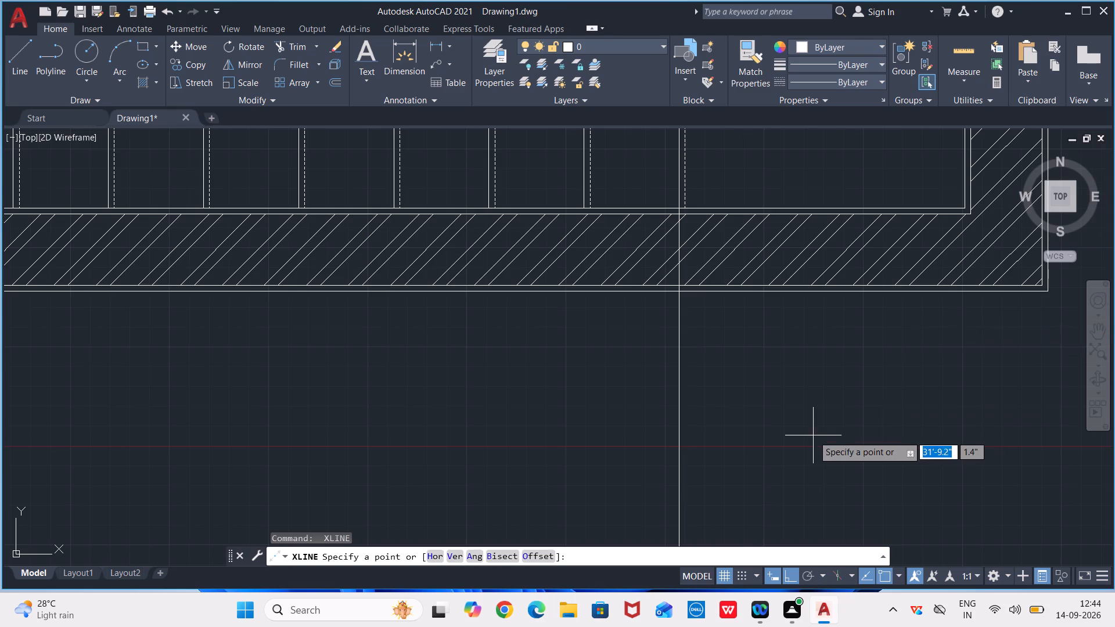
{"action": "scroll", "coordinate": [813, 435], "scroll_direction": "down", "scroll_amount": 3}
{"action": "middle_click_drag", "start_coordinate": [858, 452], "coordinate": [729, 276]}
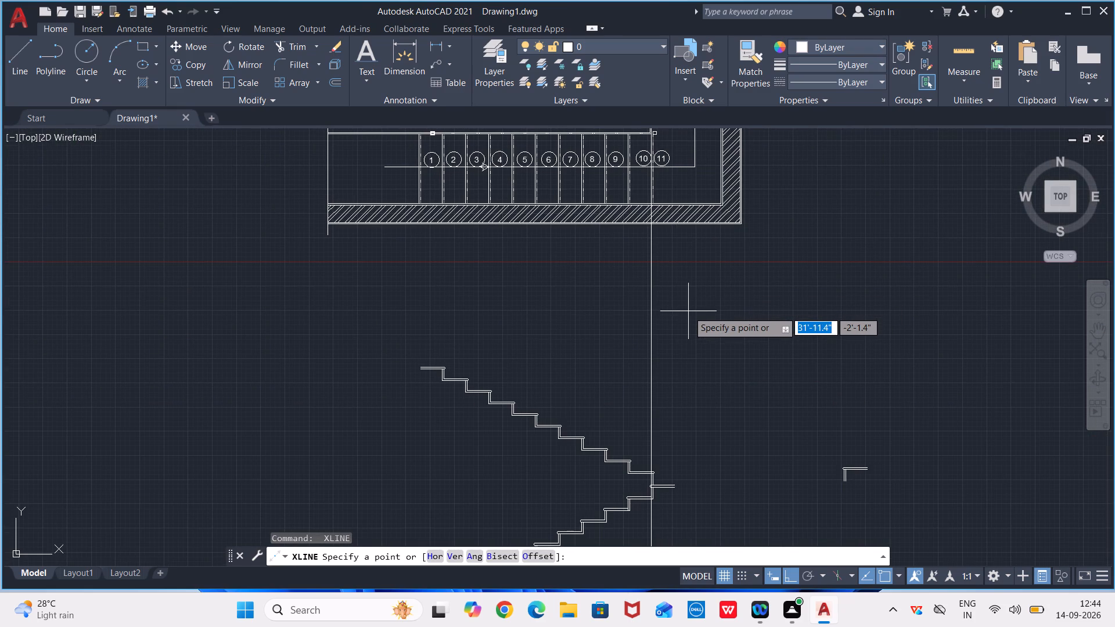
{"action": "scroll", "coordinate": [689, 312], "scroll_direction": "down", "scroll_amount": 1}
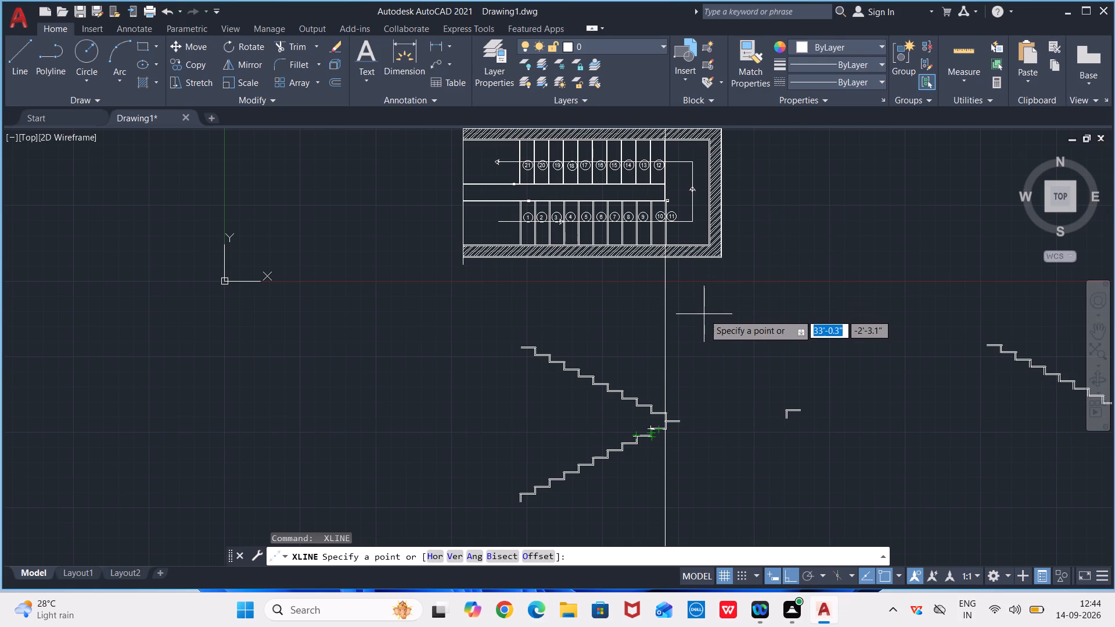
{"action": "scroll", "coordinate": [704, 314], "scroll_direction": "up", "scroll_amount": 1}
{"action": "scroll", "coordinate": [705, 225], "scroll_direction": "up", "scroll_amount": 3}
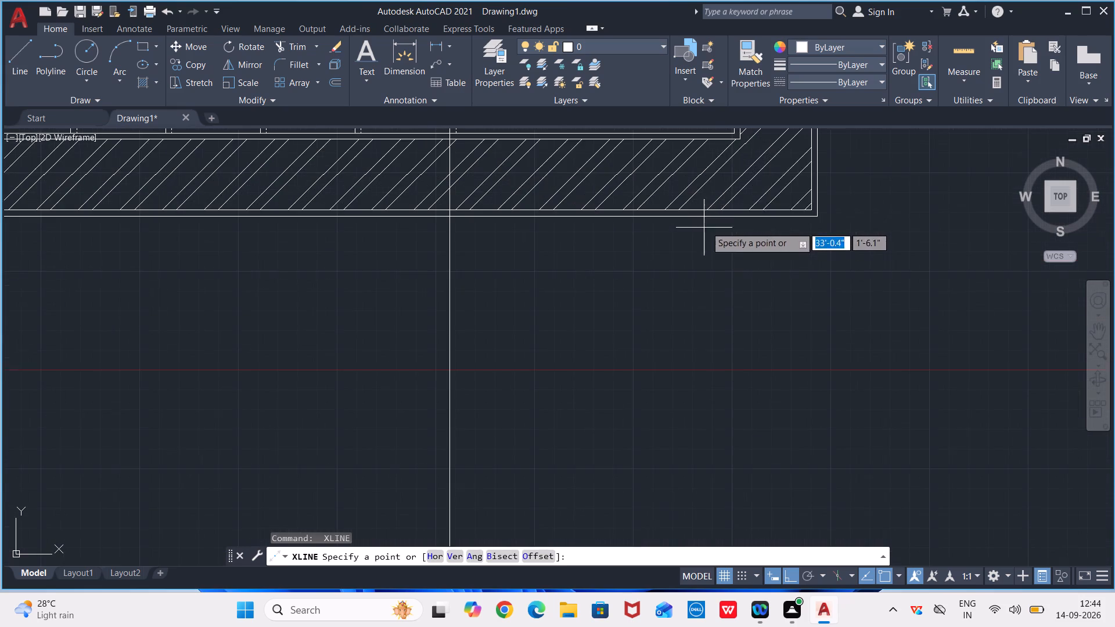
{"action": "left_click", "coordinate": [739, 134]}
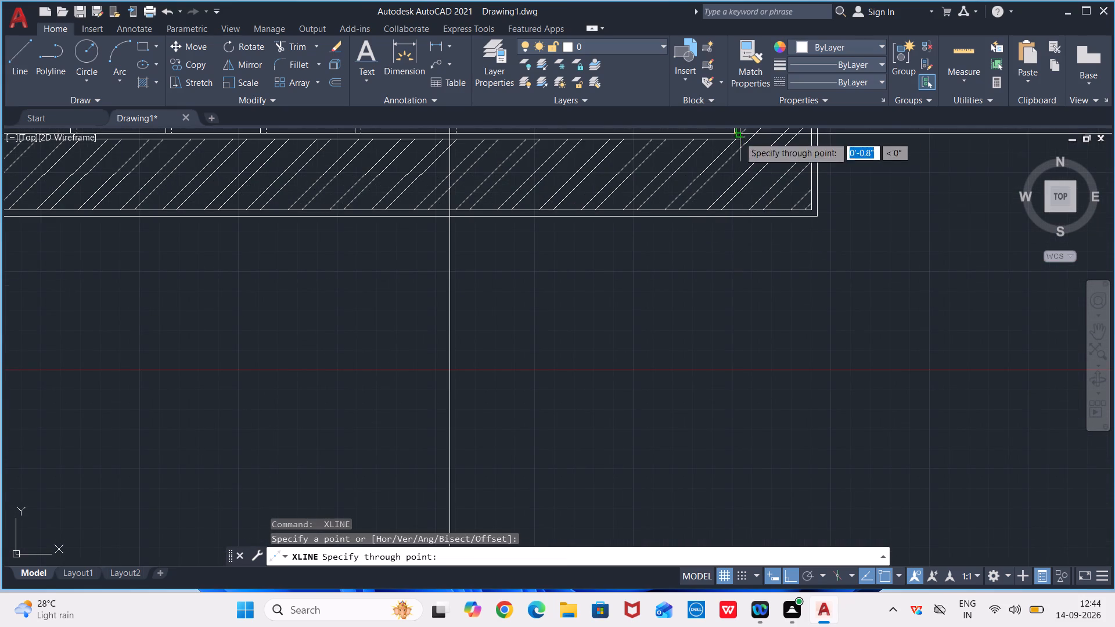
{"action": "left_click", "coordinate": [756, 308]}
{"action": "scroll", "coordinate": [753, 316], "scroll_direction": "down", "scroll_amount": 3}
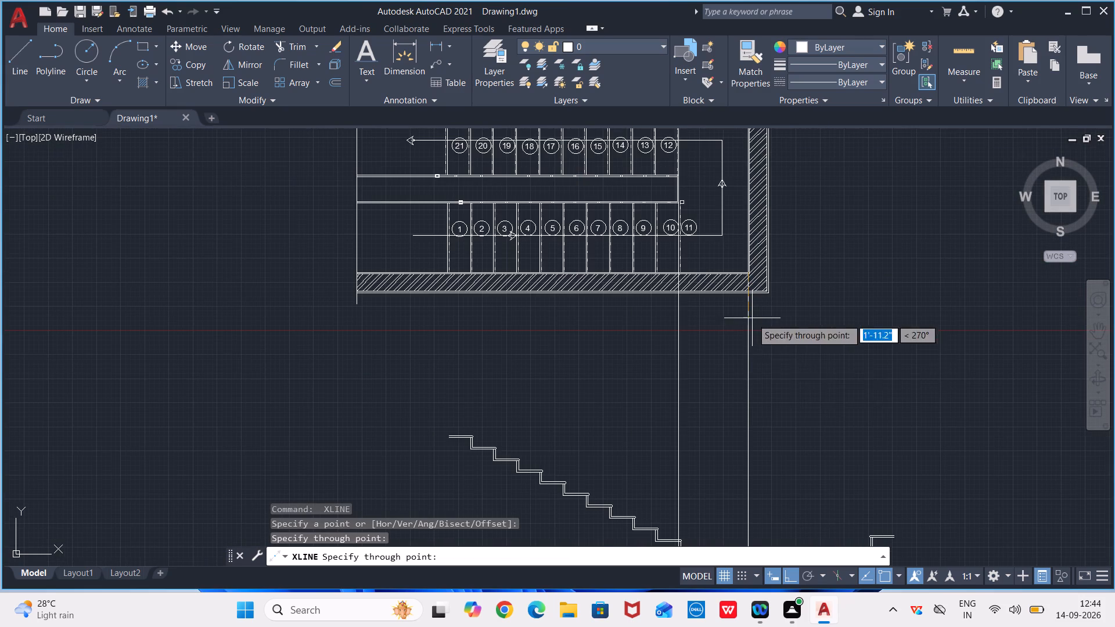
{"action": "key", "text": "Escape"}
Extend the landing's upper and lower lines to the construction line projected from the landing wall.
{"action": "middle_click_drag", "start_coordinate": [724, 333], "coordinate": [651, 209]}
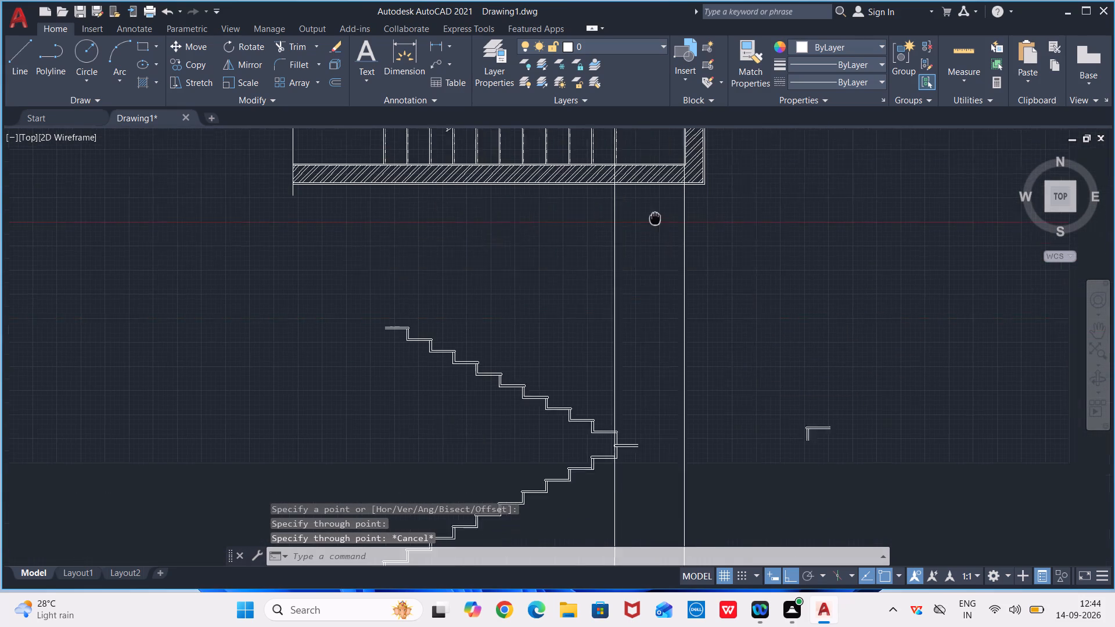
{"action": "middle_click_drag", "start_coordinate": [651, 209], "coordinate": [649, 206]}
{"action": "middle_click_drag", "start_coordinate": [660, 420], "coordinate": [650, 349]}
{"action": "scroll", "coordinate": [649, 347], "scroll_direction": "up", "scroll_amount": 1}
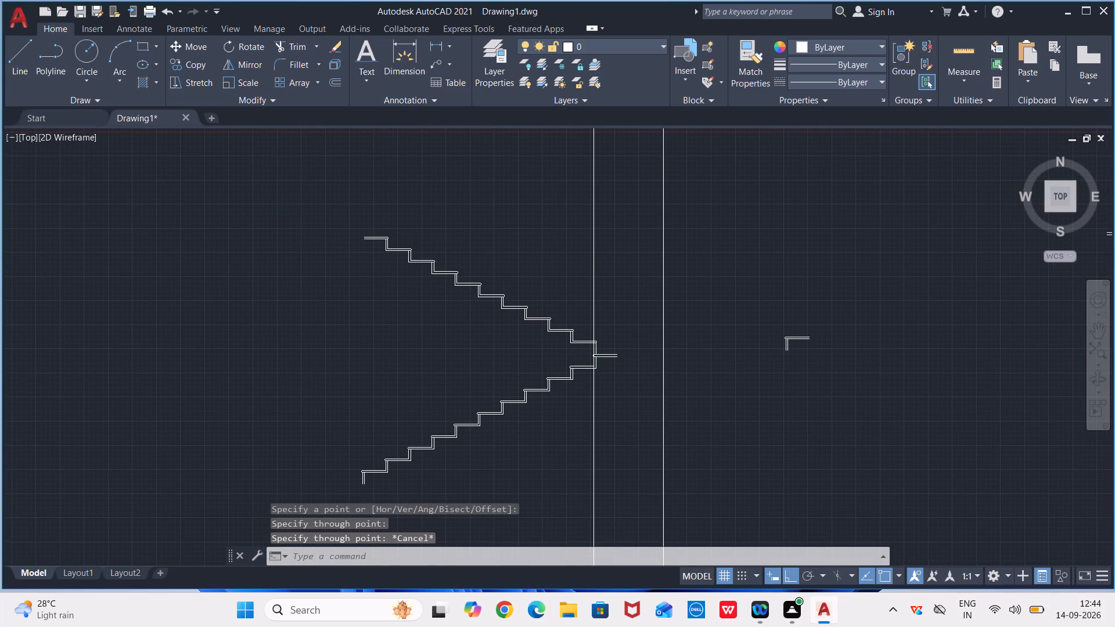
{"action": "type", "text": "EX"}
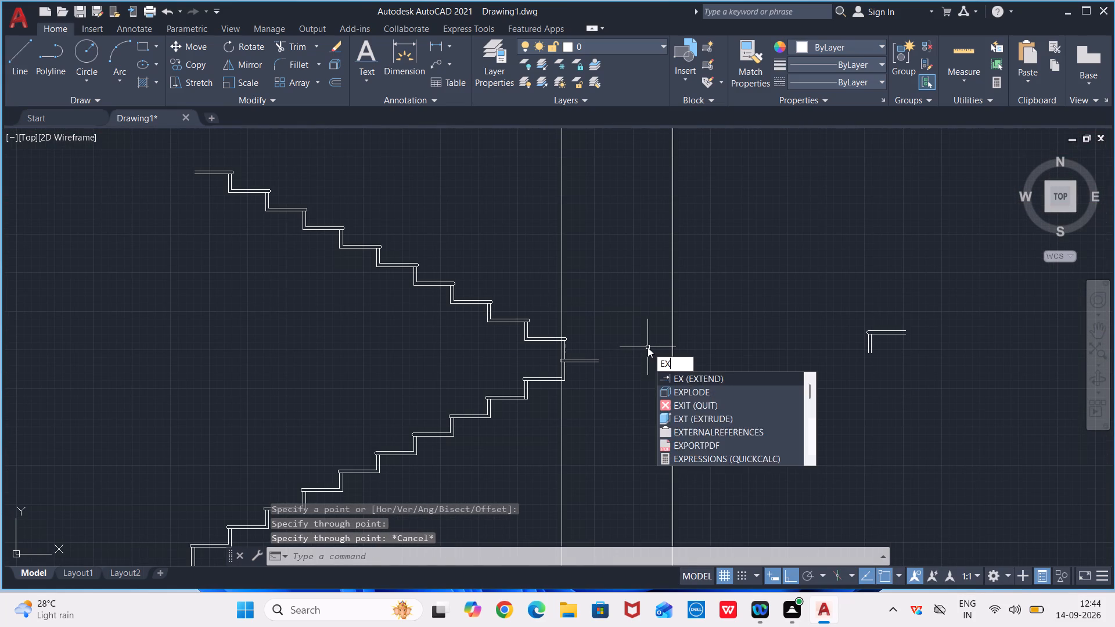
{"action": "key", "text": "Return"}
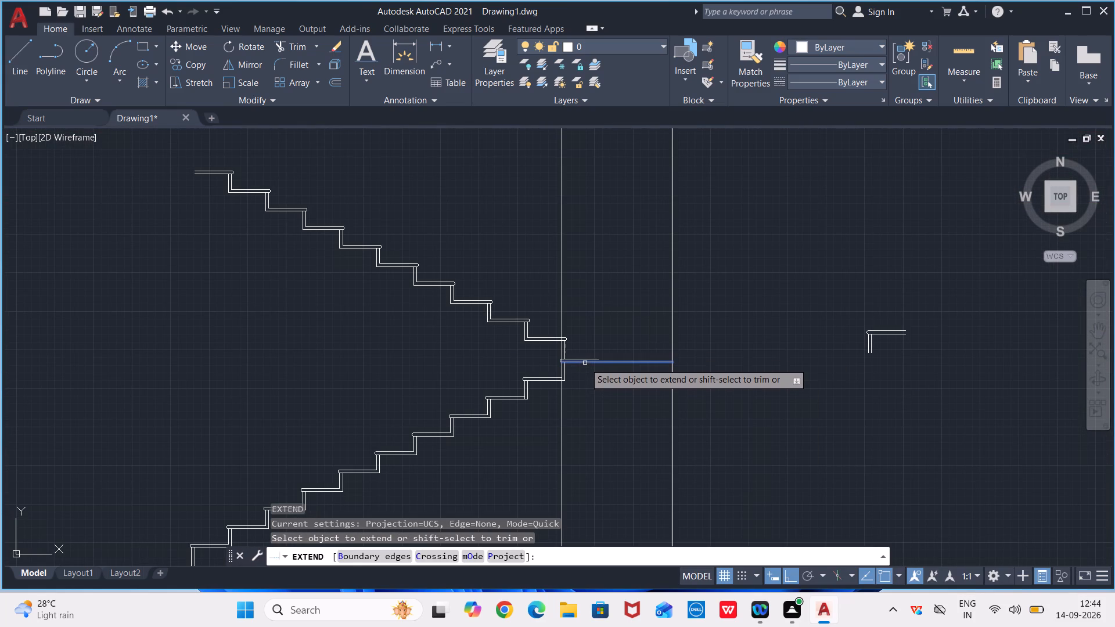
{"action": "left_click", "coordinate": [585, 362]}
{"action": "left_click", "coordinate": [585, 359]}
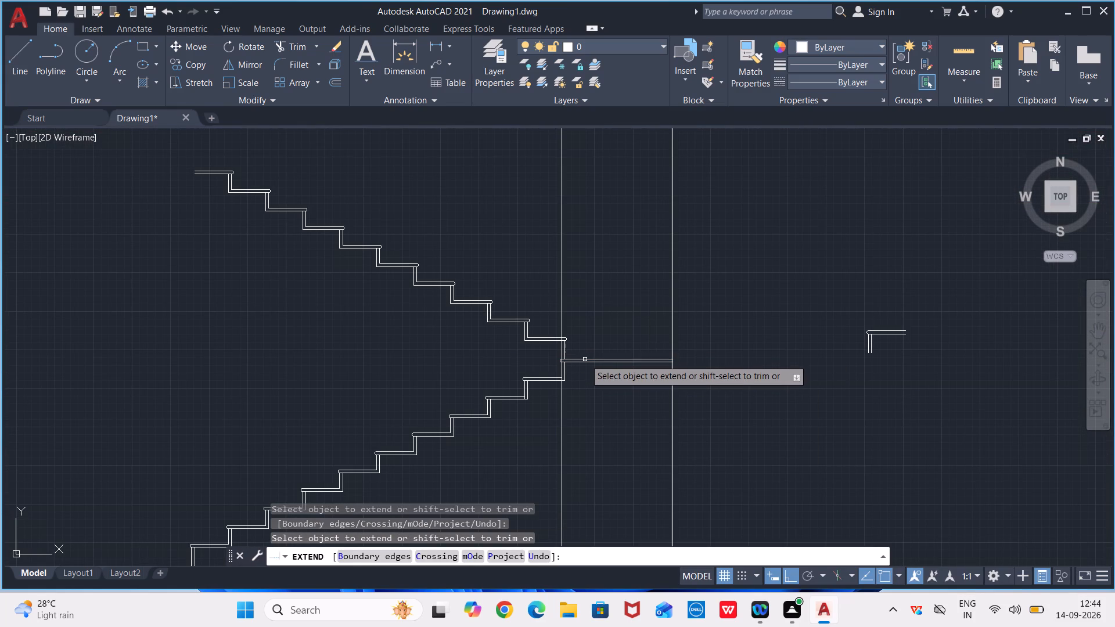
{"action": "key", "text": "Escape"}
{"action": "scroll", "coordinate": [587, 354], "scroll_direction": "down", "scroll_amount": 2}
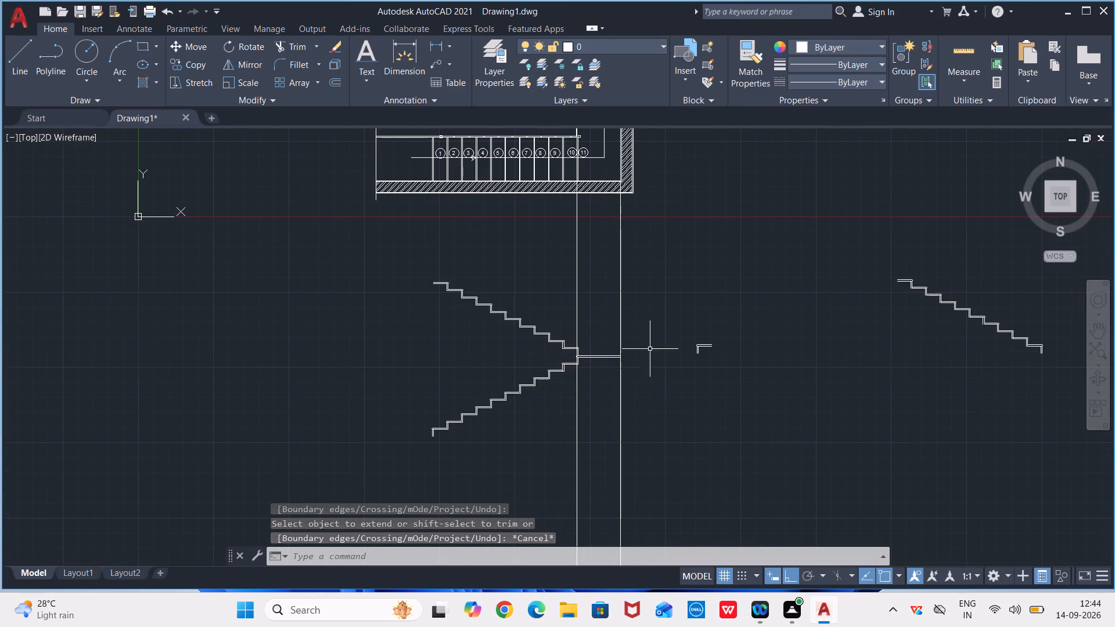
Erase the vertical construction line projected from the plan's riser line between steps 10 and 11.
{"action": "left_click", "coordinate": [576, 304]}
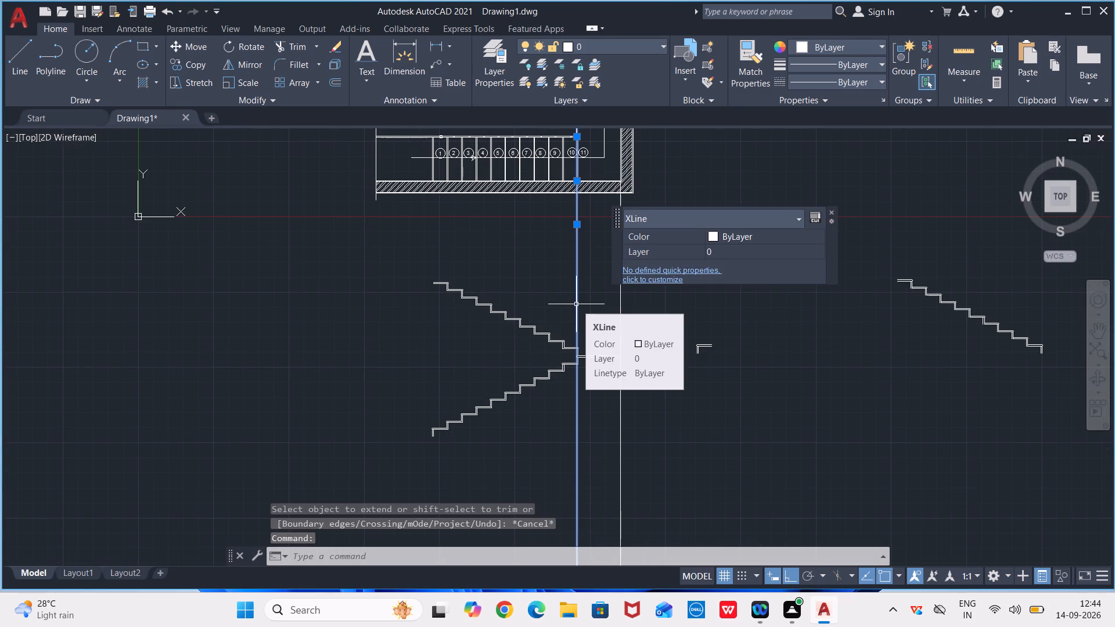
{"action": "key", "text": "Delete"}
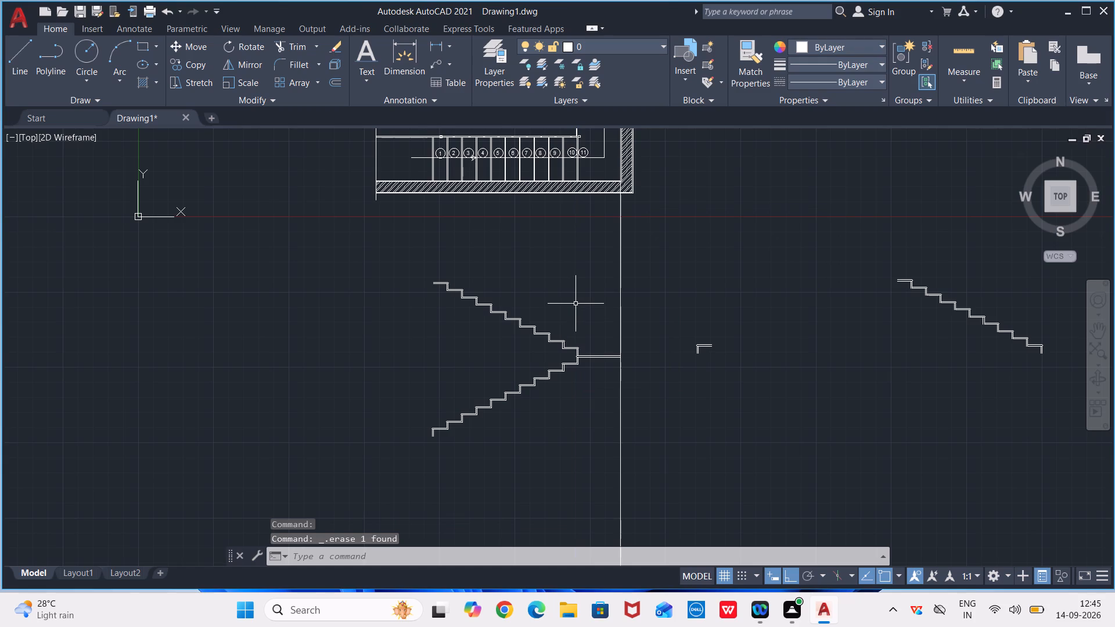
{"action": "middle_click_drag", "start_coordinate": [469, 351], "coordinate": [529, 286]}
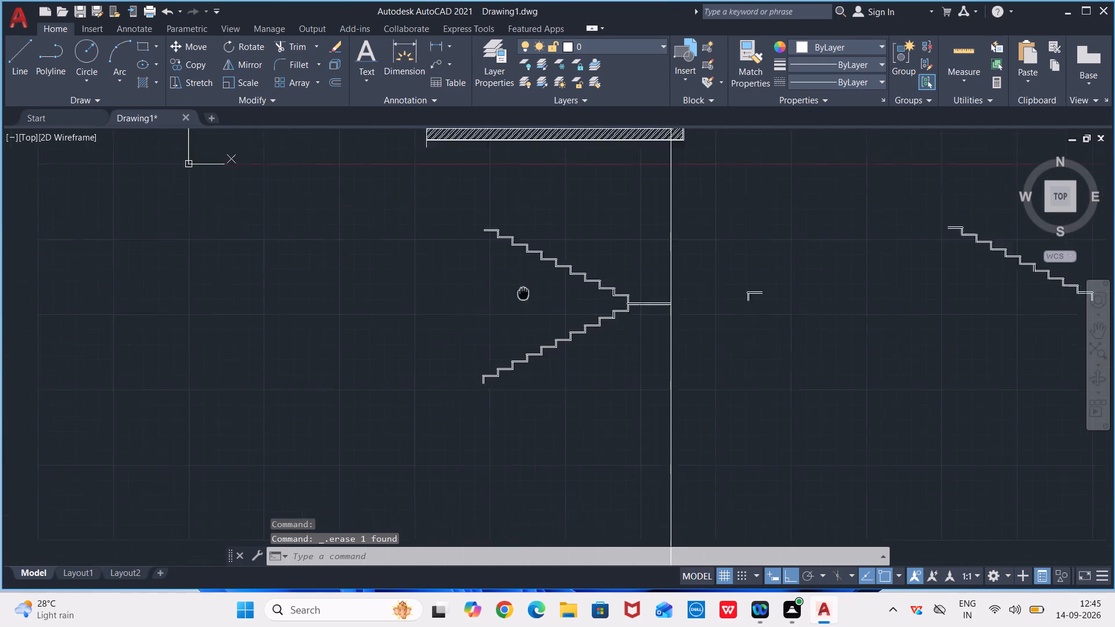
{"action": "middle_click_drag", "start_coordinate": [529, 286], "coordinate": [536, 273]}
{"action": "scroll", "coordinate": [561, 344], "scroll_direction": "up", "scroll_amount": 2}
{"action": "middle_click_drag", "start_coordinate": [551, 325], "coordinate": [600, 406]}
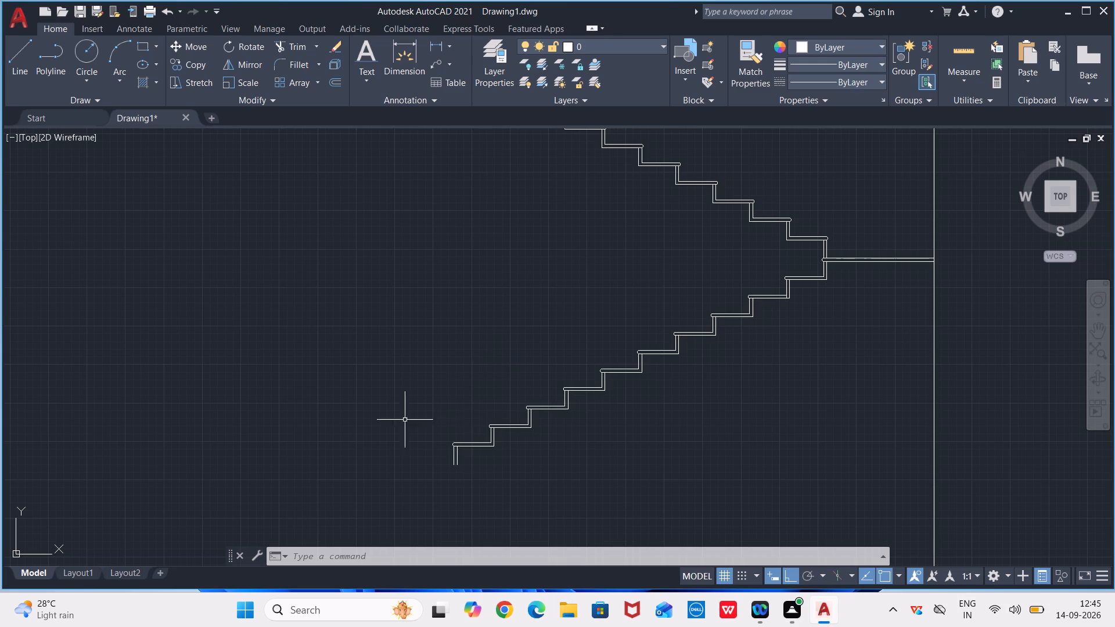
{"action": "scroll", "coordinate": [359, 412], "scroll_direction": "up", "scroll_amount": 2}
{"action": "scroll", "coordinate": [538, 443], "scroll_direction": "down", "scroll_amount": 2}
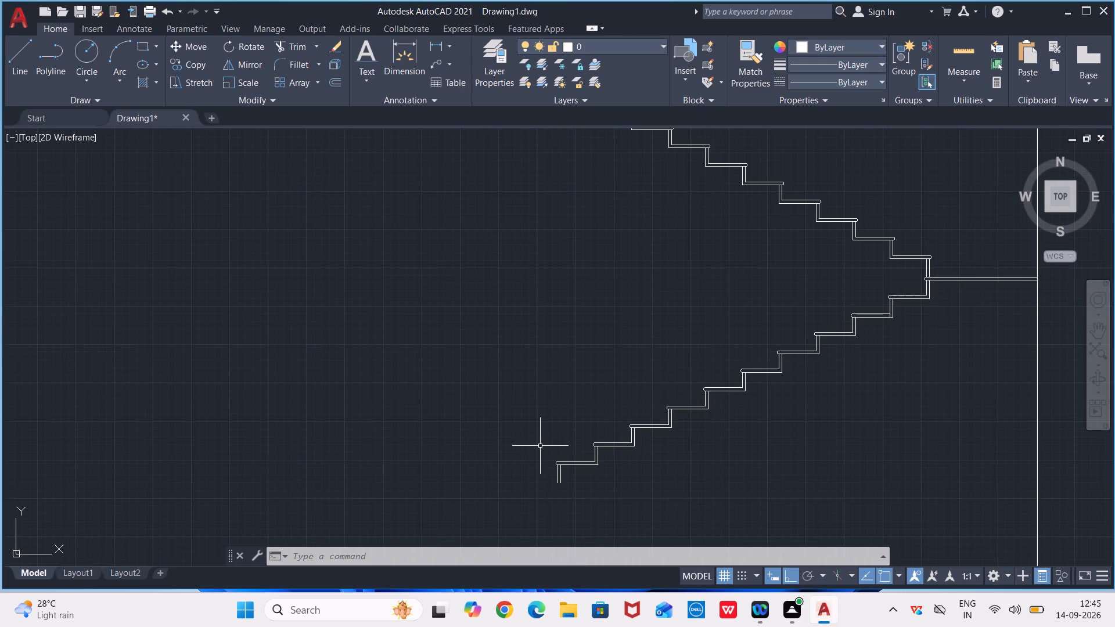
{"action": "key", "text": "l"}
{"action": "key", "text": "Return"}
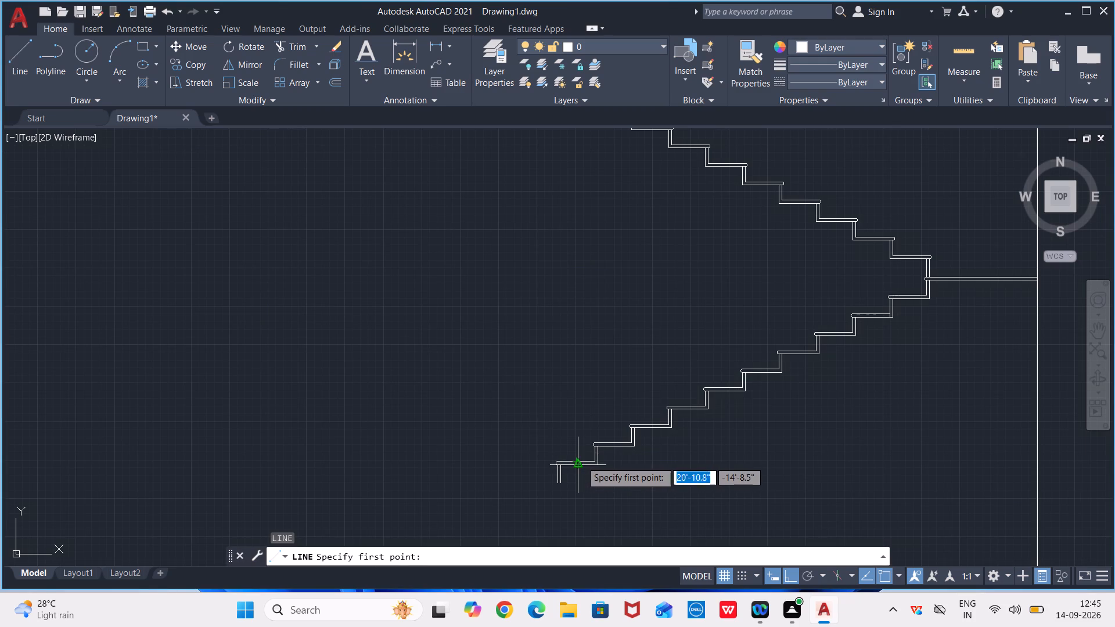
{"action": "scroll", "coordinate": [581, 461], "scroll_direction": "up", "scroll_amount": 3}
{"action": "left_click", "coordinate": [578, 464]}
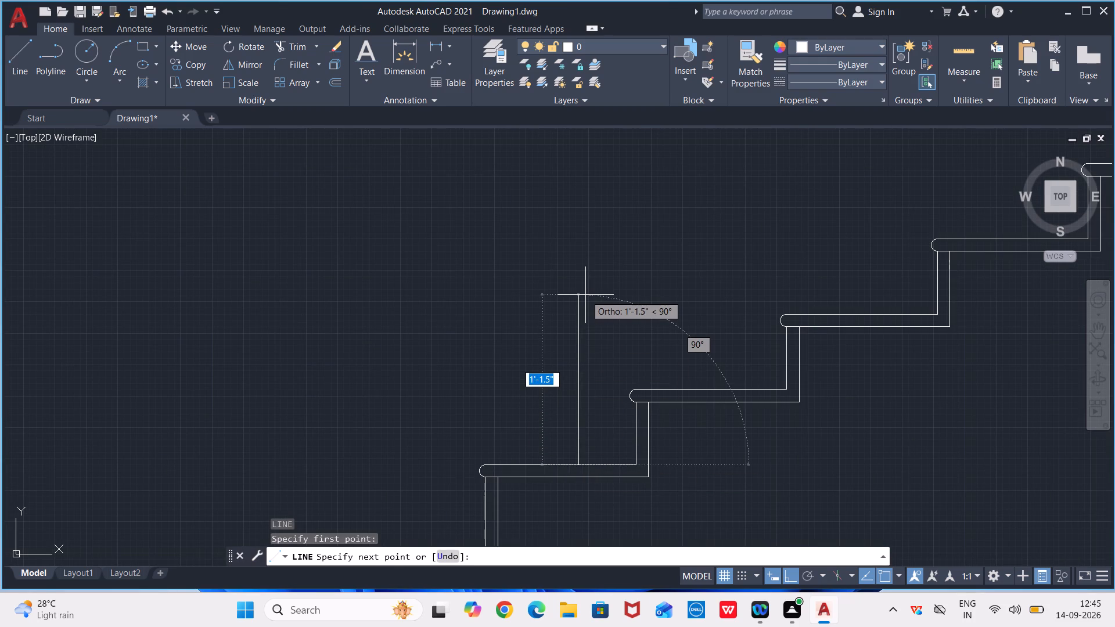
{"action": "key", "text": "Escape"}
Draw connected lines from the midpoint of the lowest tread's top edge: 1.5" towards the next riser, 3' up, and 3" back away from the flight.
{"action": "key", "text": "l"}
{"action": "key", "text": "Return"}
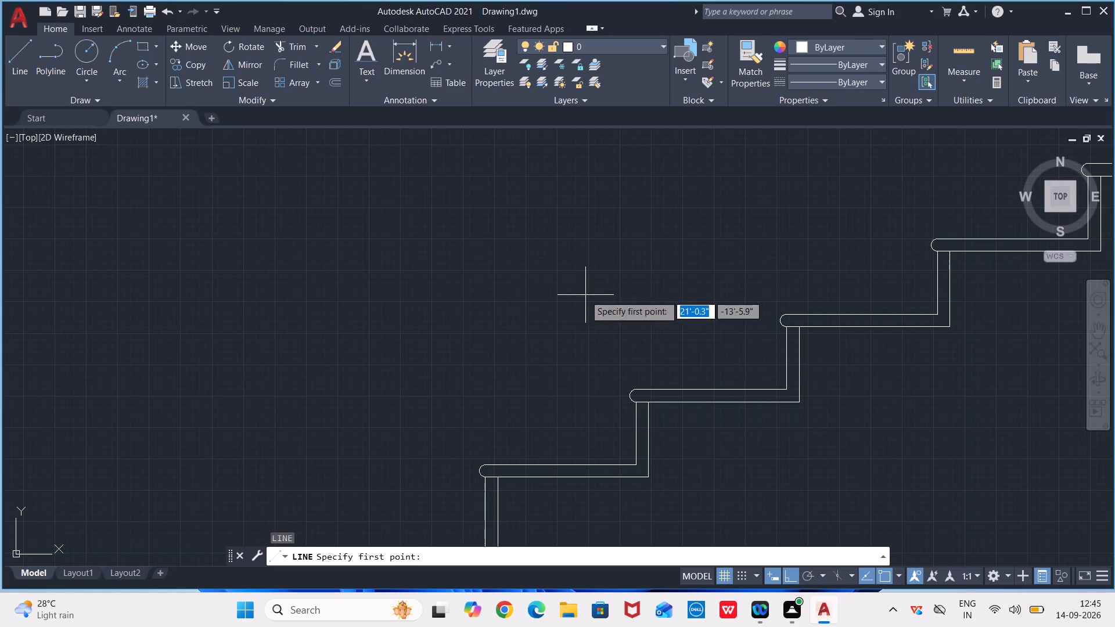
{"action": "left_click", "coordinate": [563, 464]}
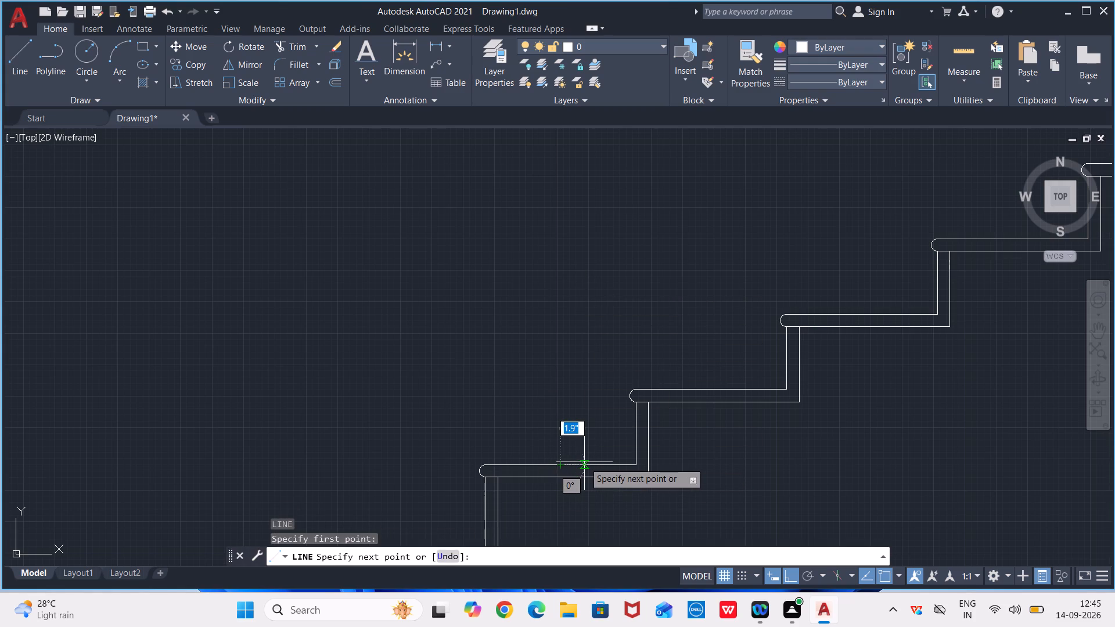
{"action": "type", "text": "1.5"}
{"action": "key", "text": "shift+quotedbl"}
{"action": "key", "text": "Return"}
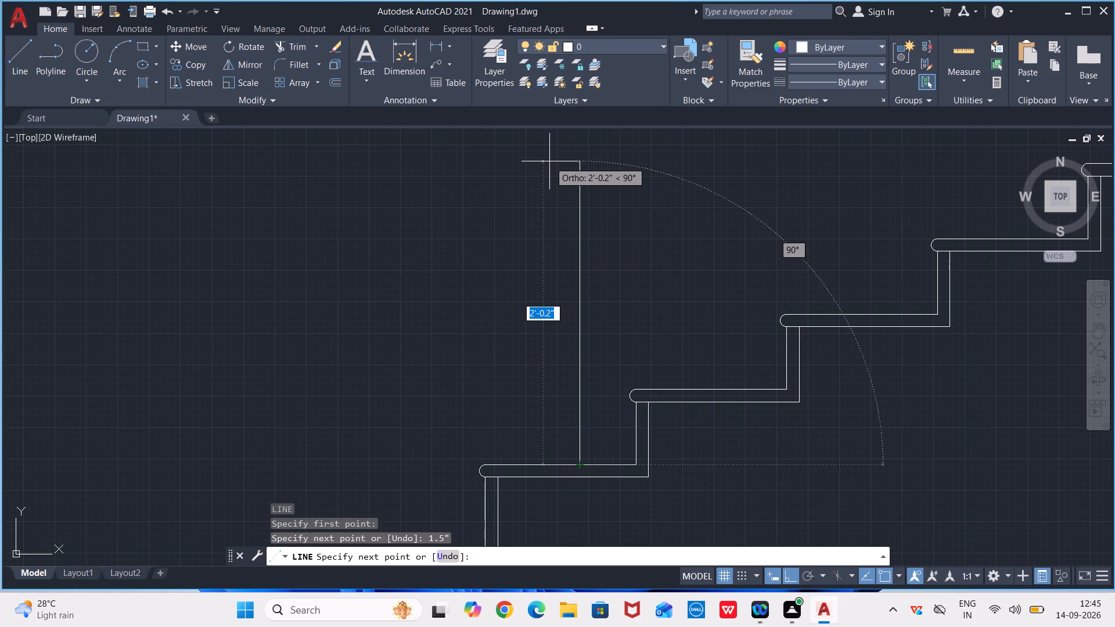
{"action": "key", "text": "3"}
{"action": "key", "text": "apostrophe"}
{"action": "key", "text": "Return"}
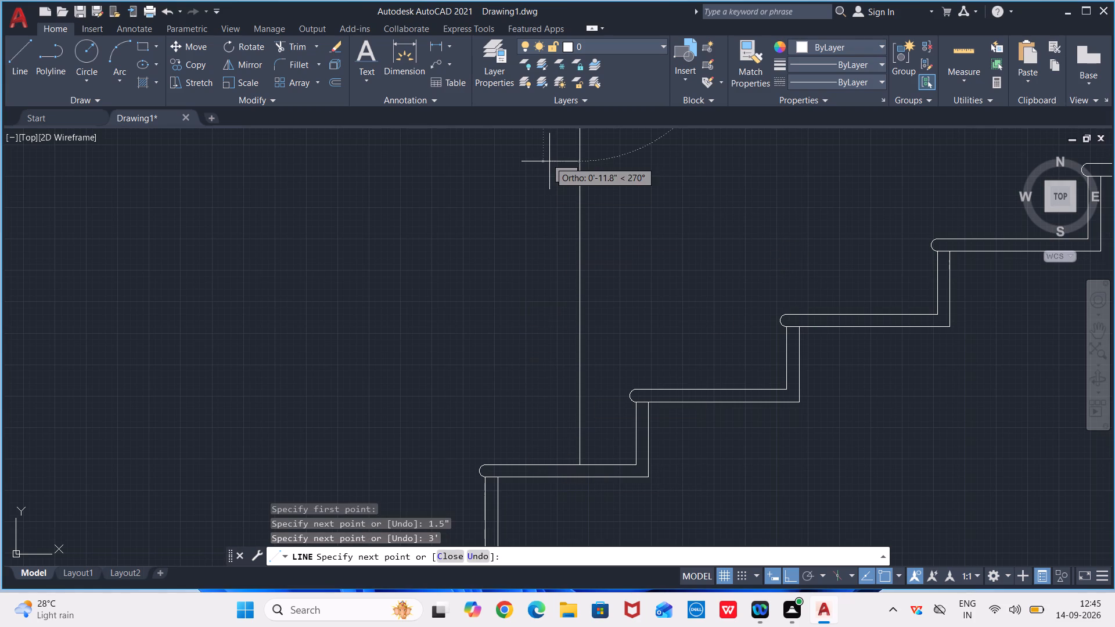
{"action": "scroll", "coordinate": [495, 481], "scroll_direction": "down", "scroll_amount": 3}
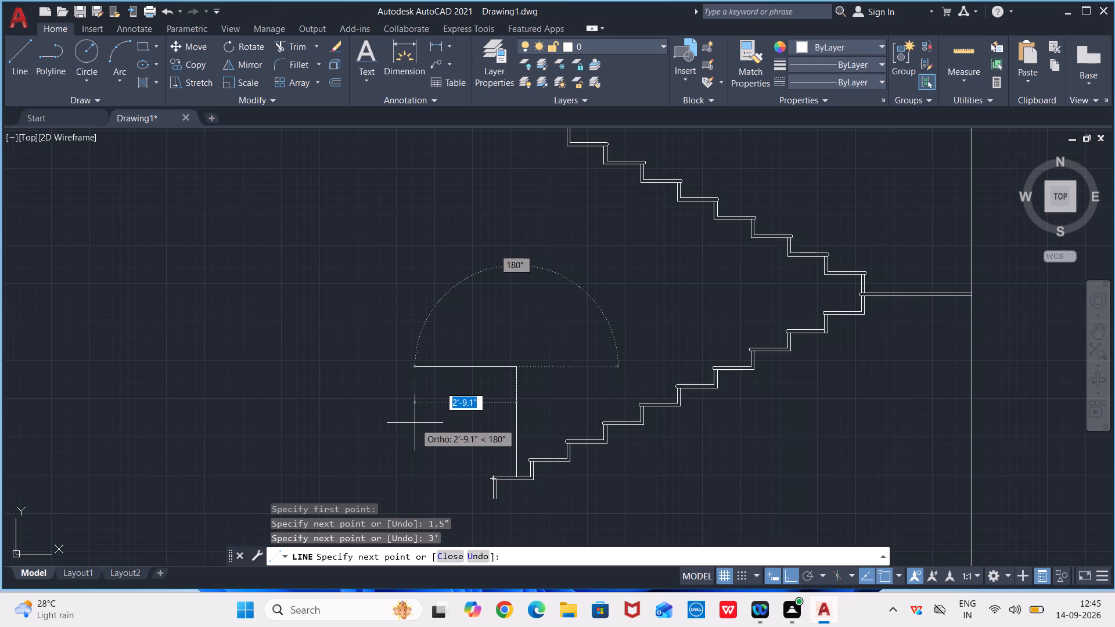
{"action": "key", "text": "3"}
{"action": "key", "text": "shift+quotedbl"}
{"action": "key", "text": "Return"}
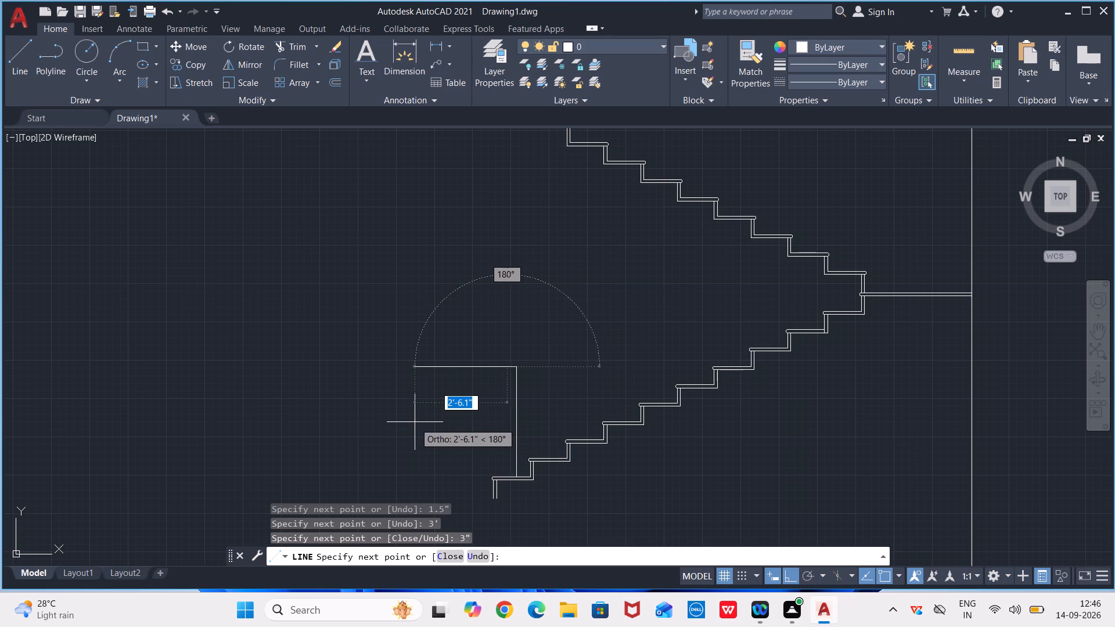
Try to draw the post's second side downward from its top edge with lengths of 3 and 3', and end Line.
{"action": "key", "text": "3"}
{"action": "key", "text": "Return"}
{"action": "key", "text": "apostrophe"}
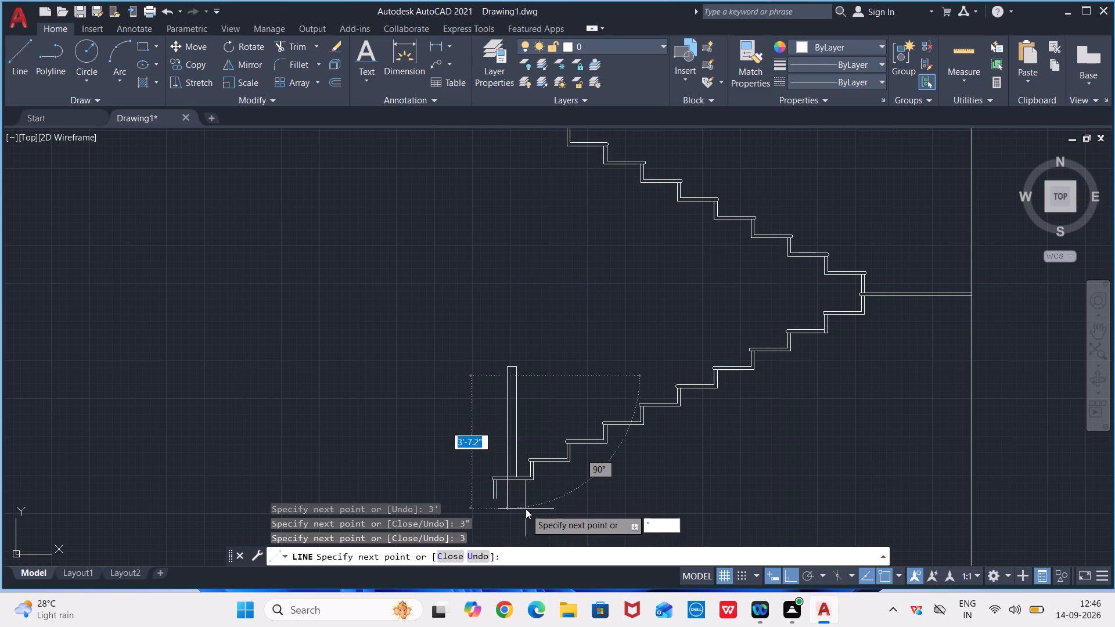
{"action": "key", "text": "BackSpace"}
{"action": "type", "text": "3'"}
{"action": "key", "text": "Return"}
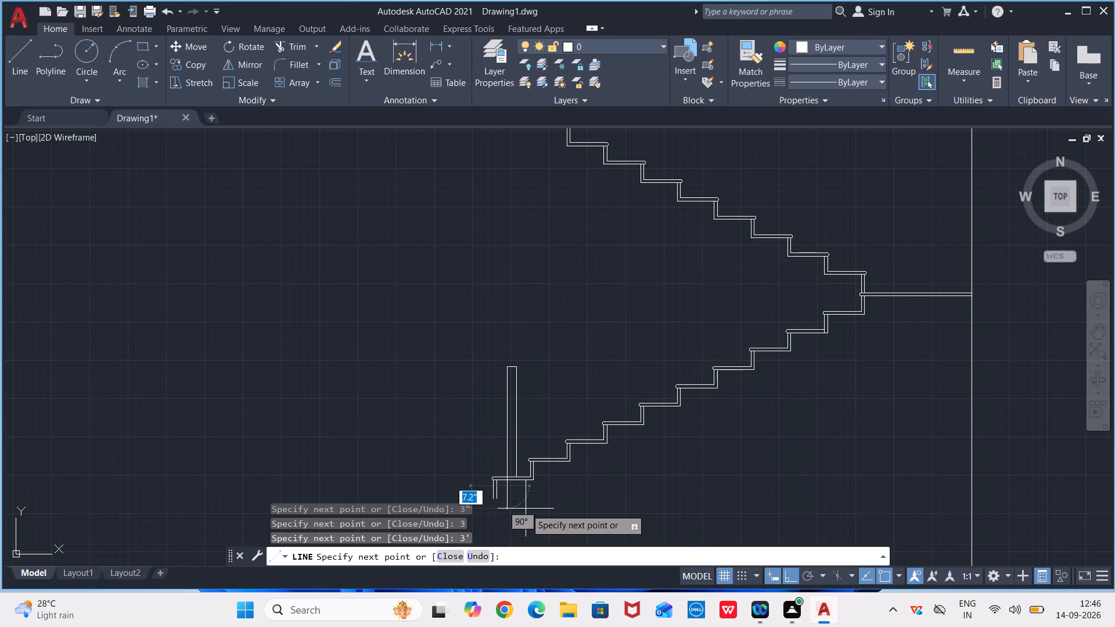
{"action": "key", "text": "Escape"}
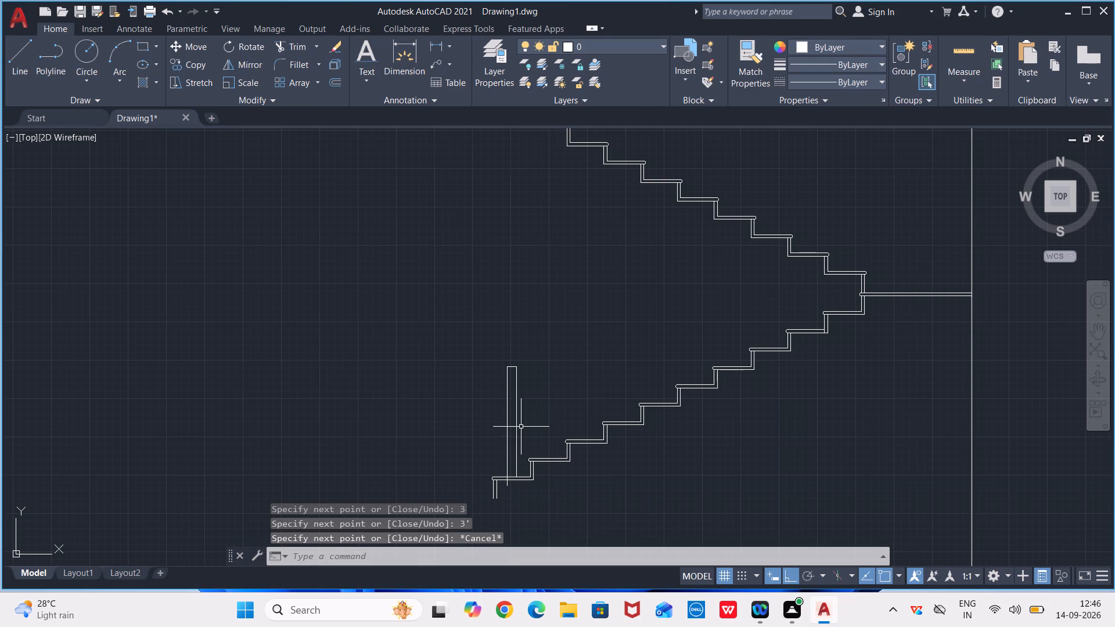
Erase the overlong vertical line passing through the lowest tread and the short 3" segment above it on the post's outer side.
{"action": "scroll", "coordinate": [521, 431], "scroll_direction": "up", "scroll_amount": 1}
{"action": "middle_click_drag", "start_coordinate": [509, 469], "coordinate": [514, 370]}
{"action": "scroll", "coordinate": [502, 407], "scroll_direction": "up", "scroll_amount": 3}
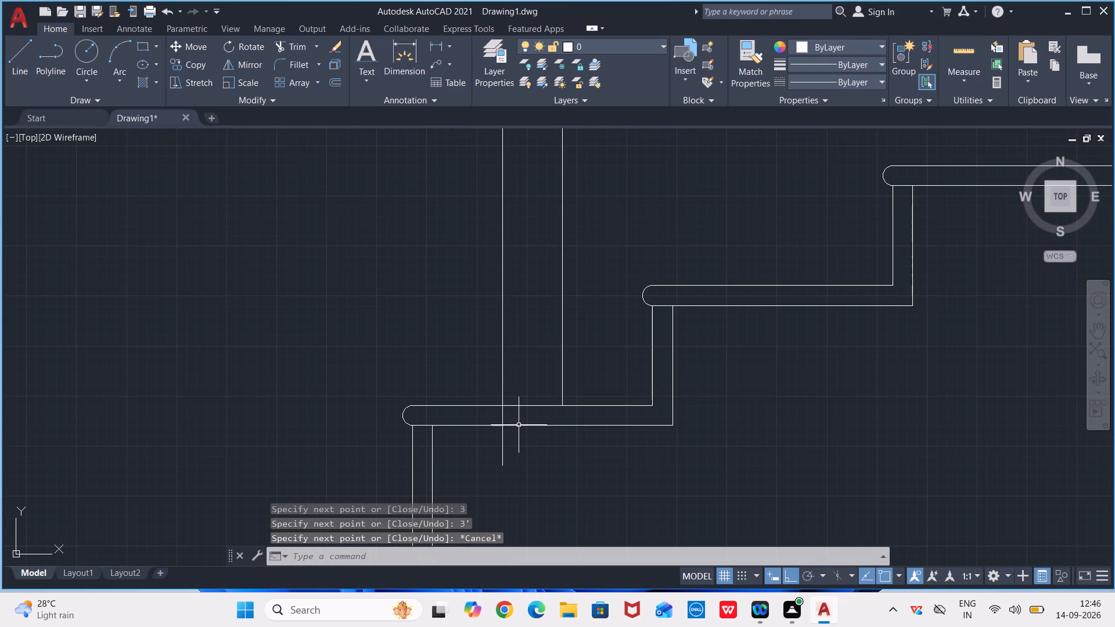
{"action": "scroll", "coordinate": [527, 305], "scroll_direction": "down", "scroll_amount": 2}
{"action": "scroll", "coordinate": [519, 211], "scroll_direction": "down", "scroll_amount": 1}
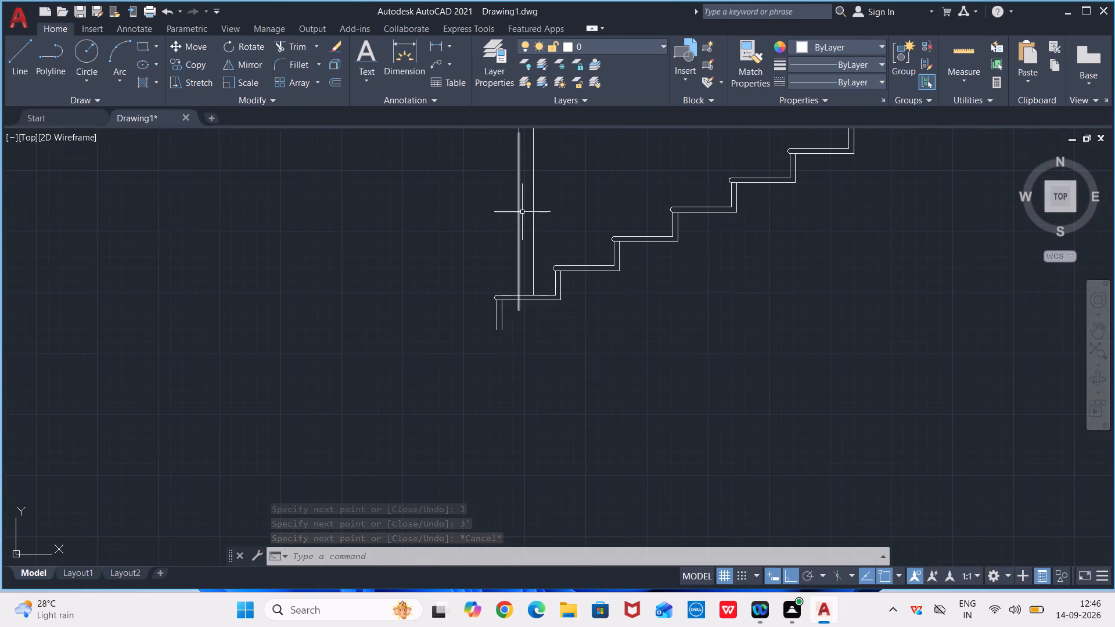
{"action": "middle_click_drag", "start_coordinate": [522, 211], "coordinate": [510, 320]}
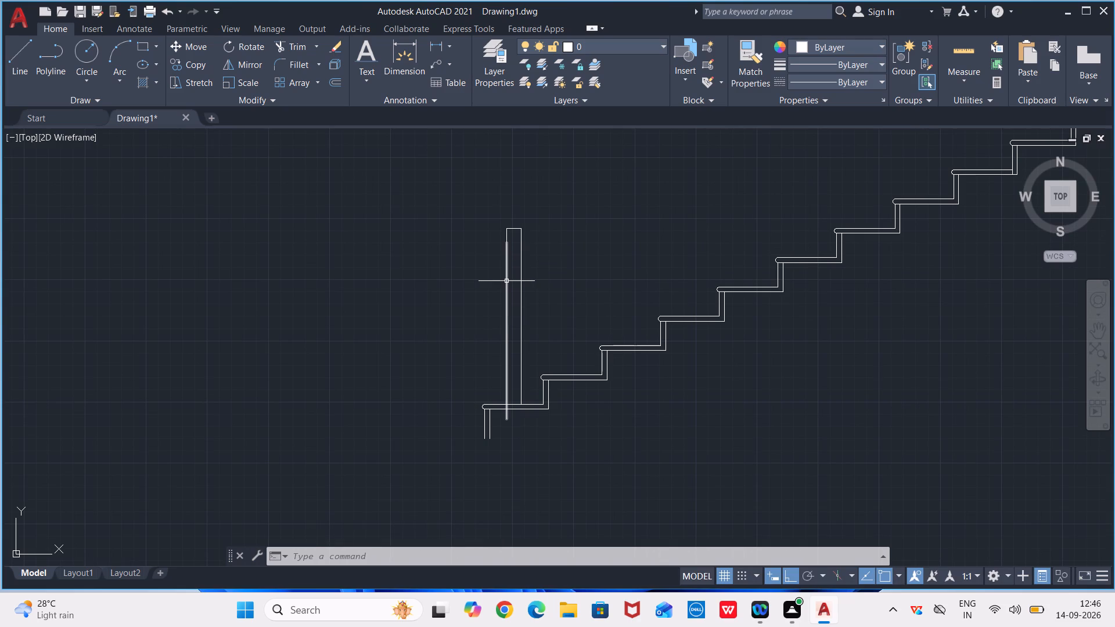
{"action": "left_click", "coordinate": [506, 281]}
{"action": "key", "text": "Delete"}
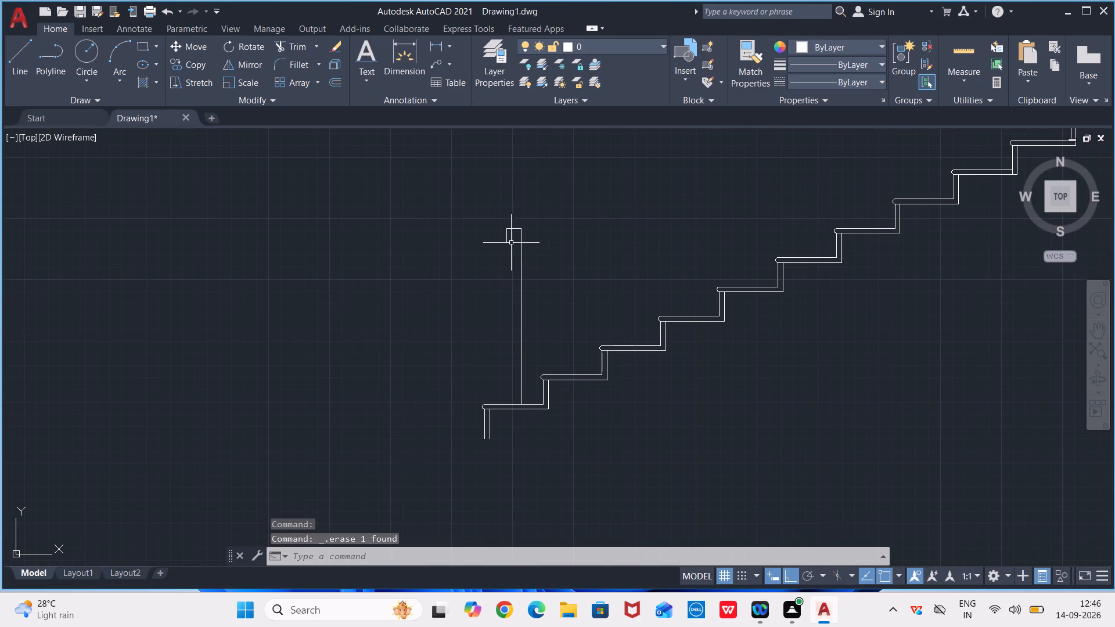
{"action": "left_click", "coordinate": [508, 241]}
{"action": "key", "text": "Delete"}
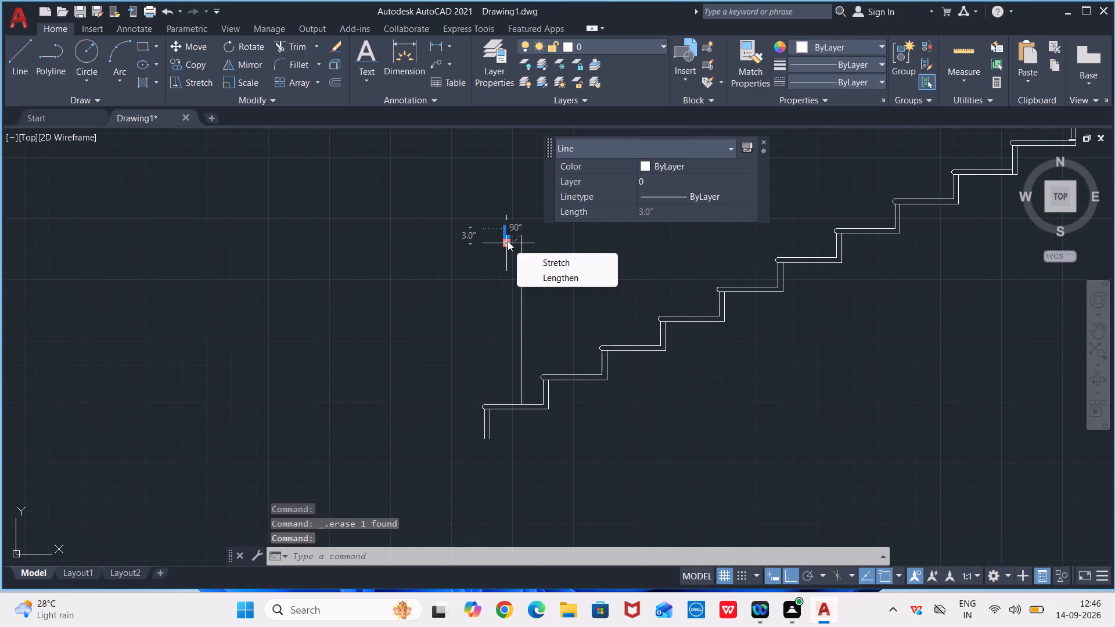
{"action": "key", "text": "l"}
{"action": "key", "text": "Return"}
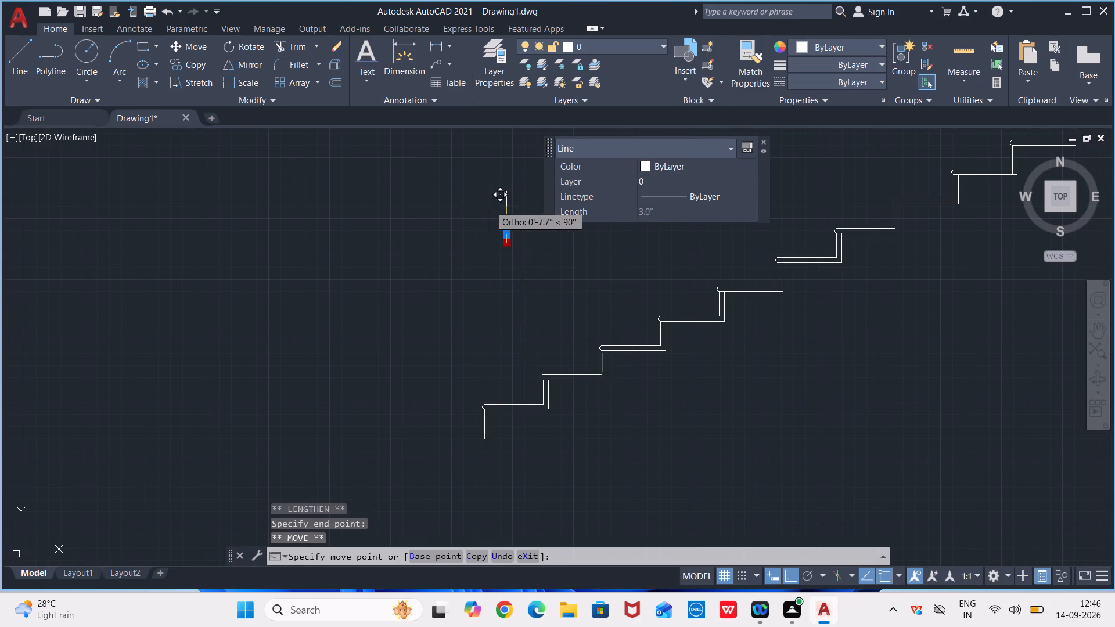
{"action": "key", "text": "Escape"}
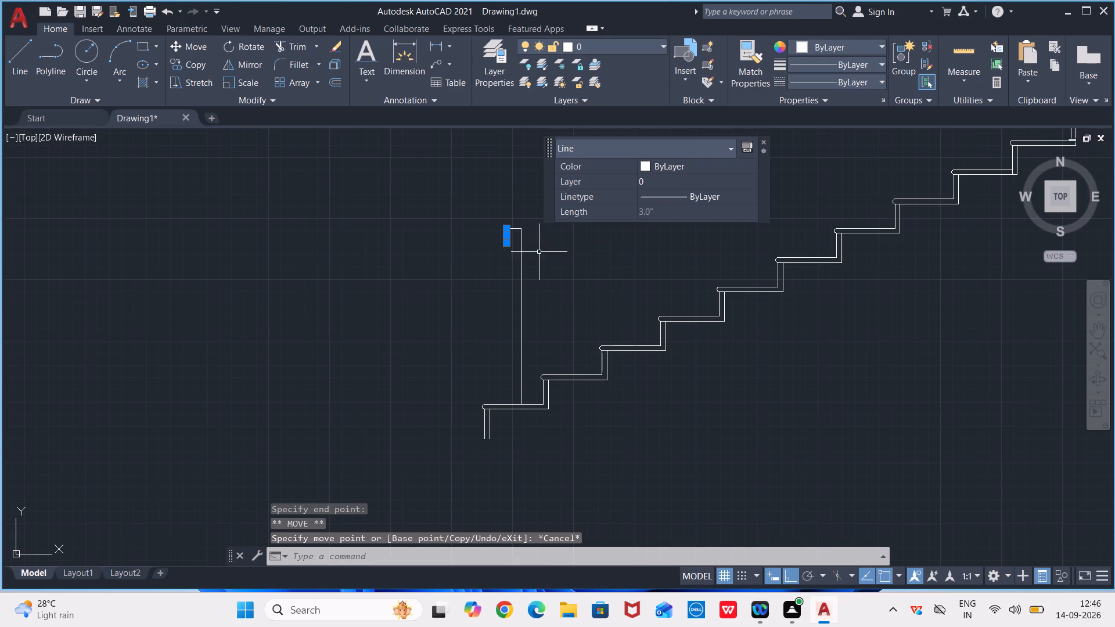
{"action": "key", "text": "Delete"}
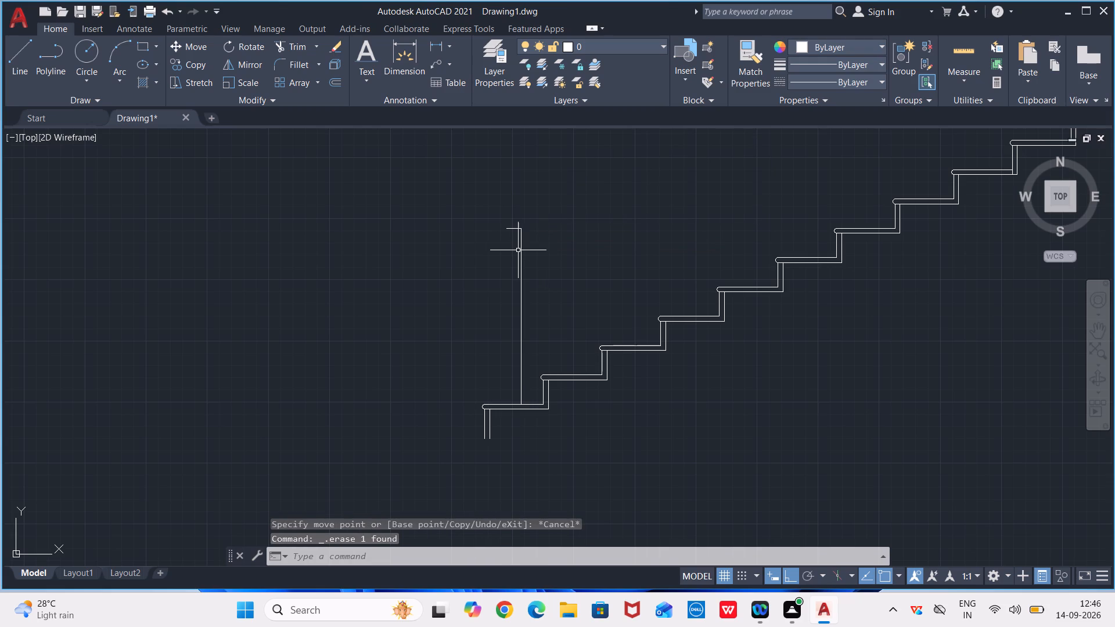
Draw a 3' vertical line from the free end of the post's top edge down to the lowest tread.
{"action": "key", "text": "l"}
{"action": "key", "text": "Return"}
{"action": "scroll", "coordinate": [515, 274], "scroll_direction": "up", "scroll_amount": 2}
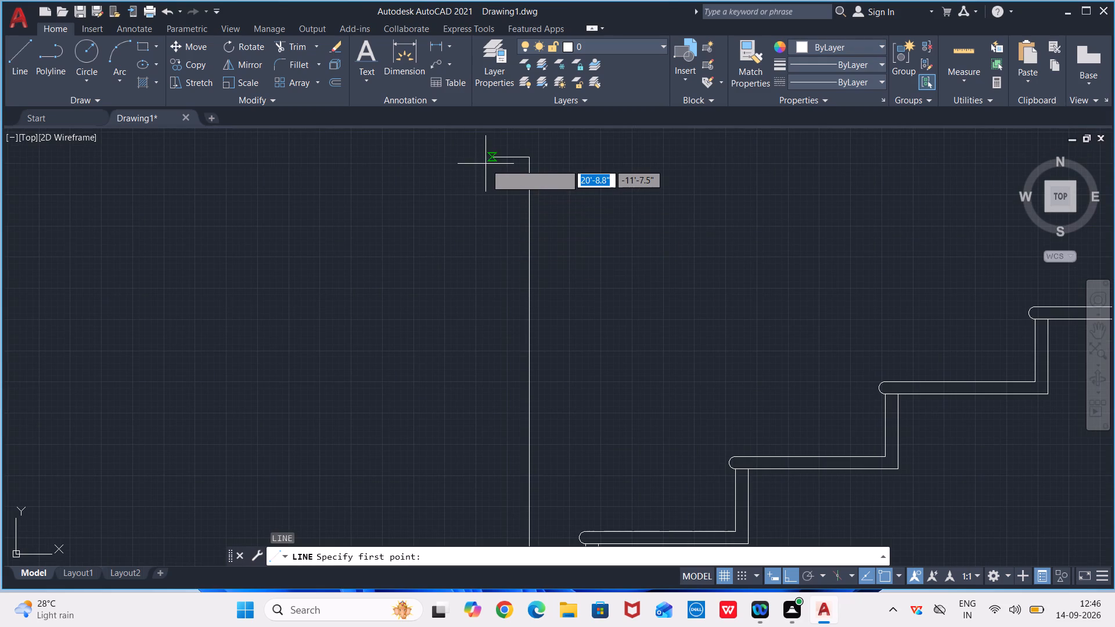
{"action": "left_click", "coordinate": [493, 159]}
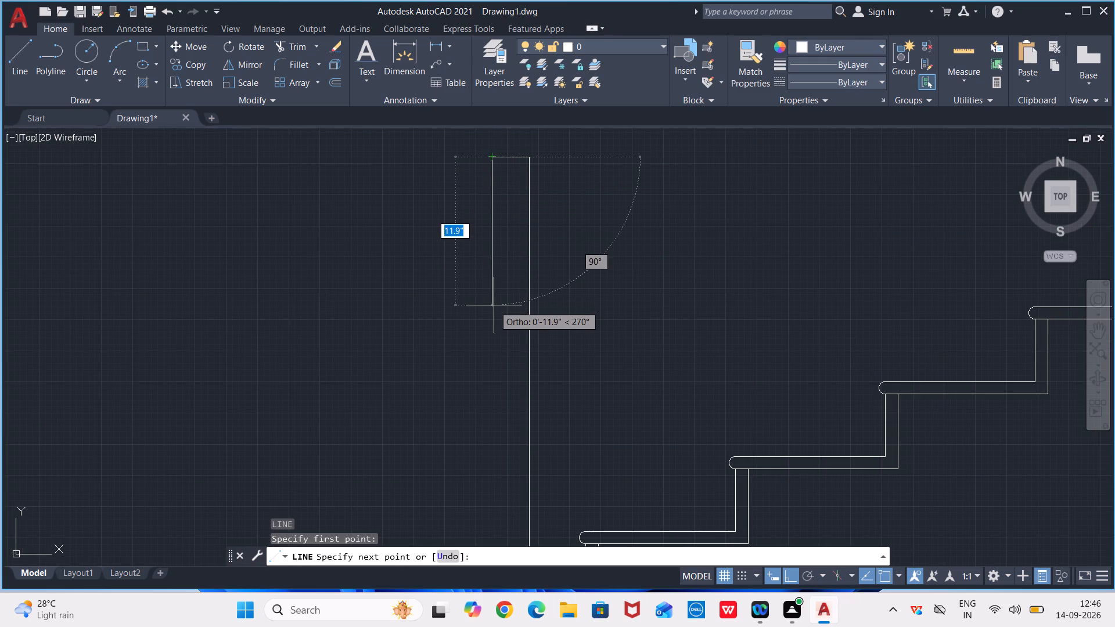
{"action": "key", "text": "3"}
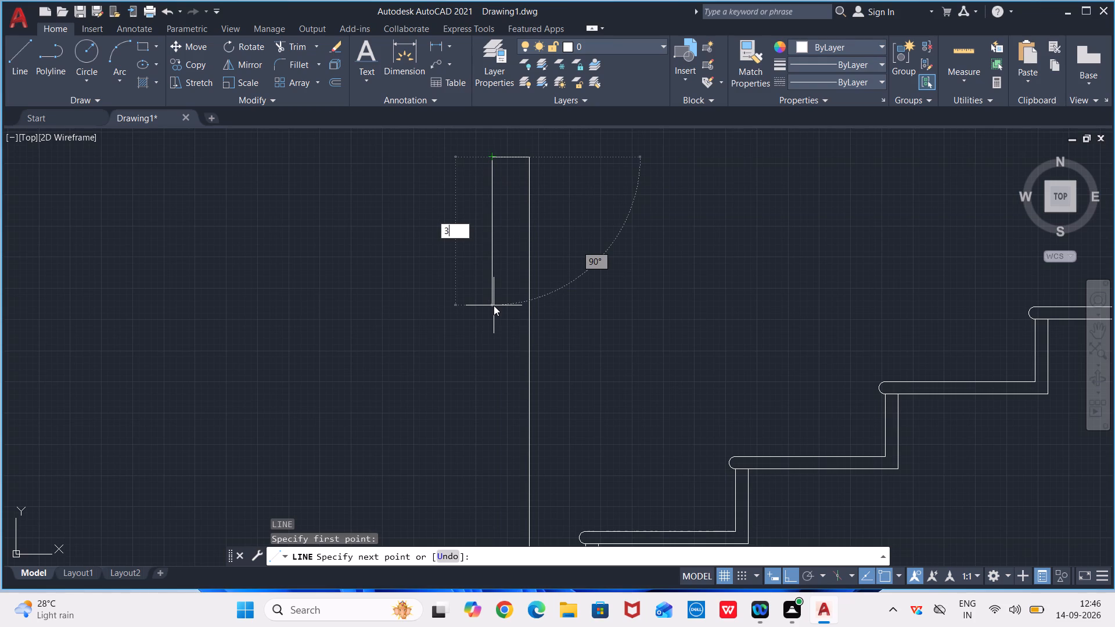
{"action": "key", "text": "apostrophe"}
{"action": "key", "text": "Return"}
{"action": "scroll", "coordinate": [454, 275], "scroll_direction": "down", "scroll_amount": 4}
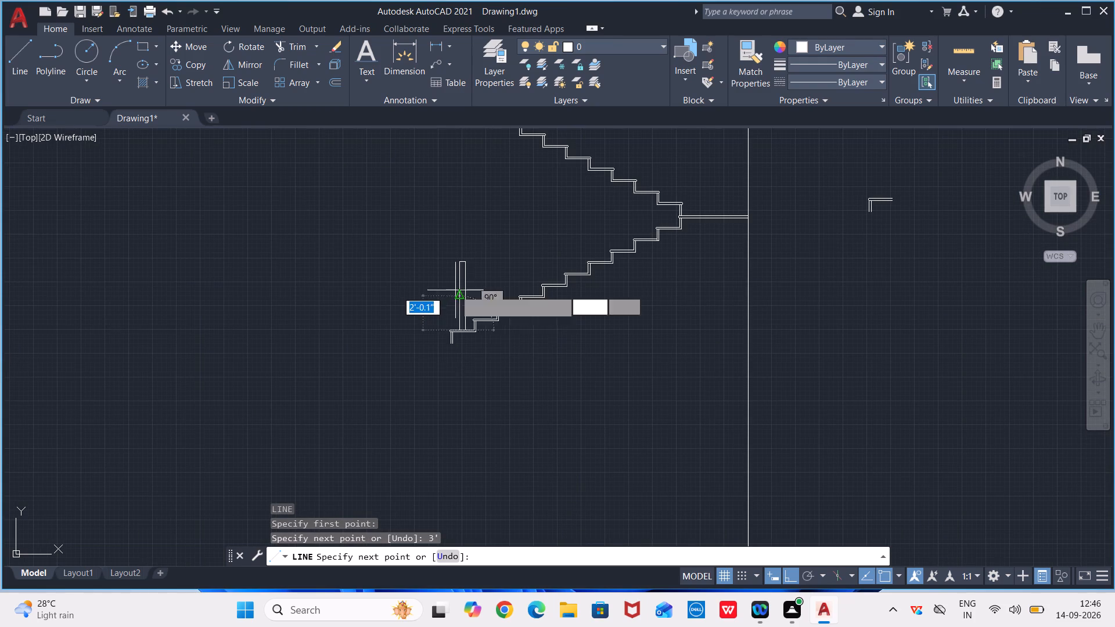
{"action": "key", "text": "Escape"}
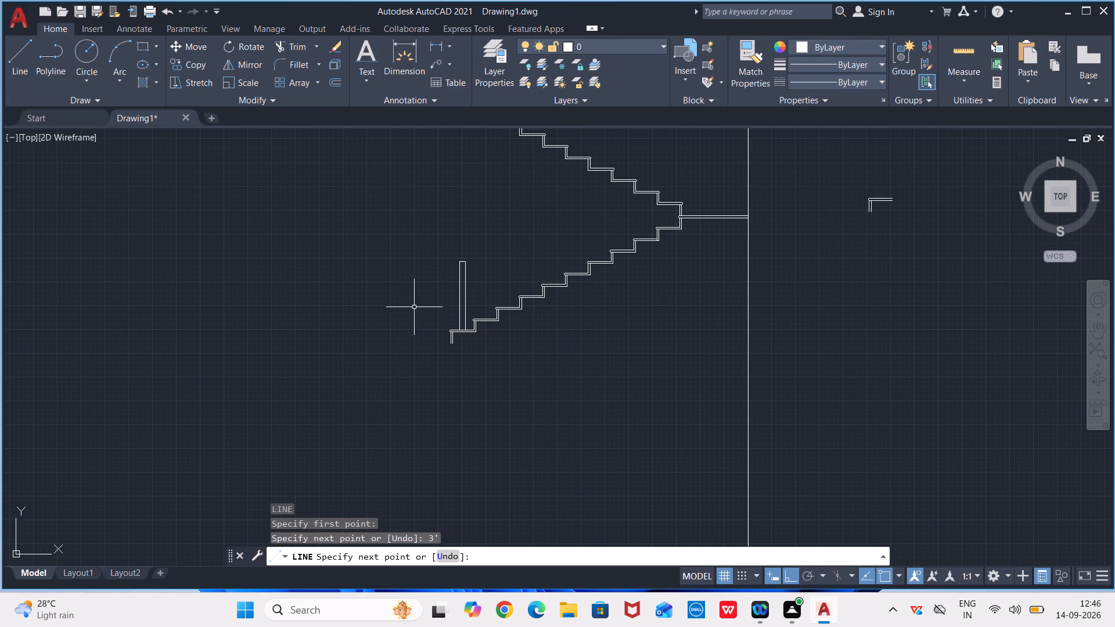
Draw a circle with a radius of about 1.5" centred on the midpoint of the post's top edge.
{"action": "scroll", "coordinate": [478, 312], "scroll_direction": "up", "scroll_amount": 1}
{"action": "middle_click_drag", "start_coordinate": [468, 307], "coordinate": [445, 315]}
{"action": "scroll", "coordinate": [452, 294], "scroll_direction": "up", "scroll_amount": 1}
{"action": "middle_click_drag", "start_coordinate": [450, 293], "coordinate": [415, 296]}
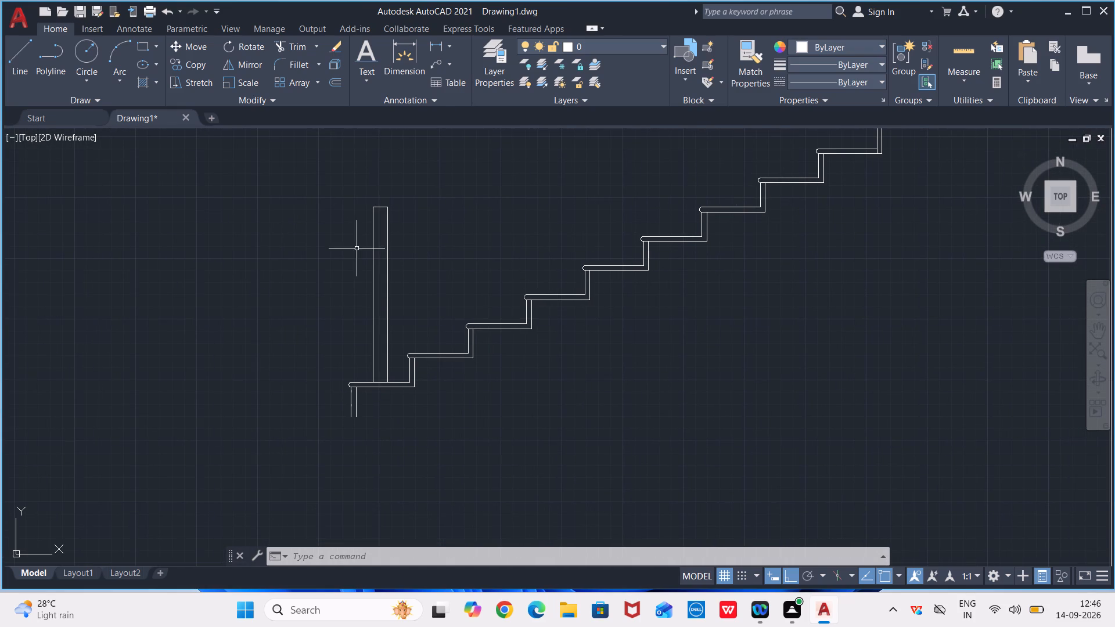
{"action": "middle_click_drag", "start_coordinate": [352, 246], "coordinate": [335, 322]}
{"action": "scroll", "coordinate": [367, 273], "scroll_direction": "up", "scroll_amount": 1}
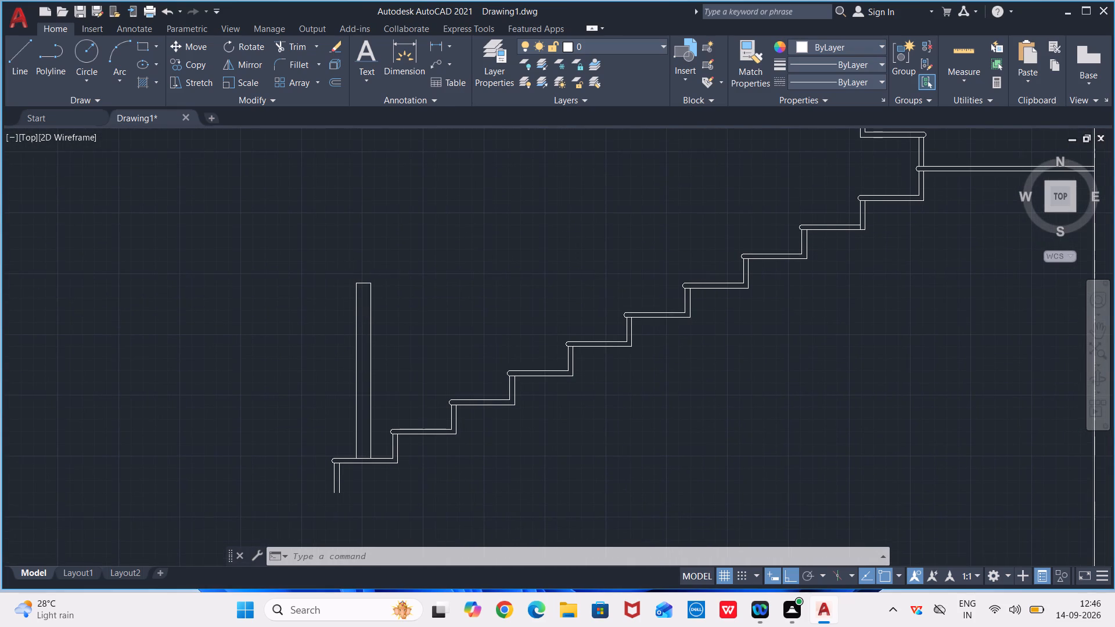
{"action": "key", "text": "c"}
{"action": "key", "text": "Return"}
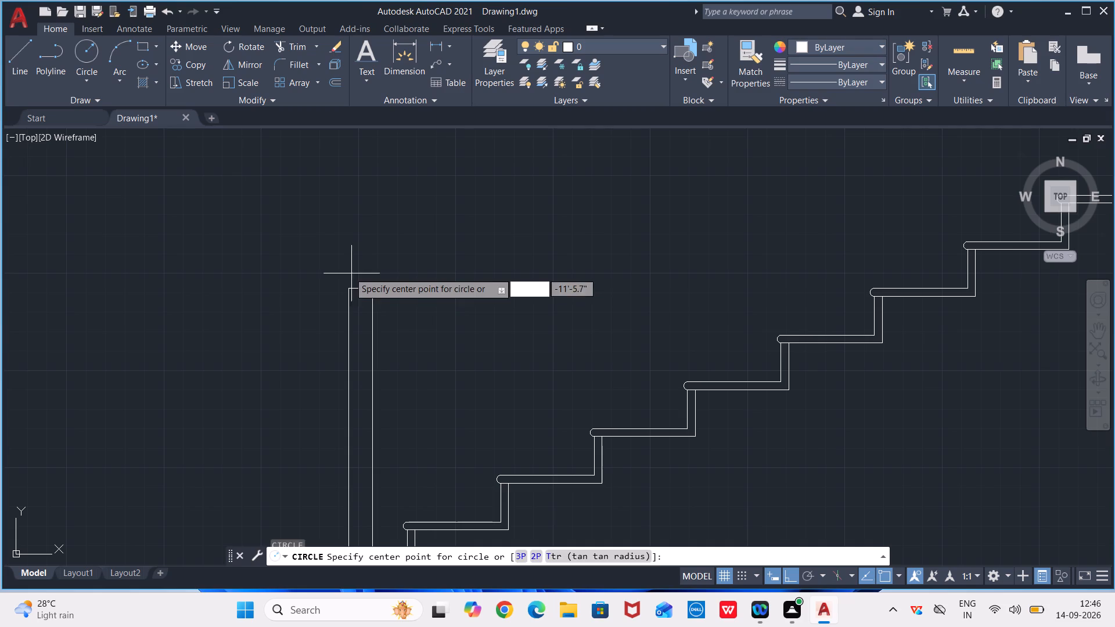
{"action": "left_click", "coordinate": [364, 284]}
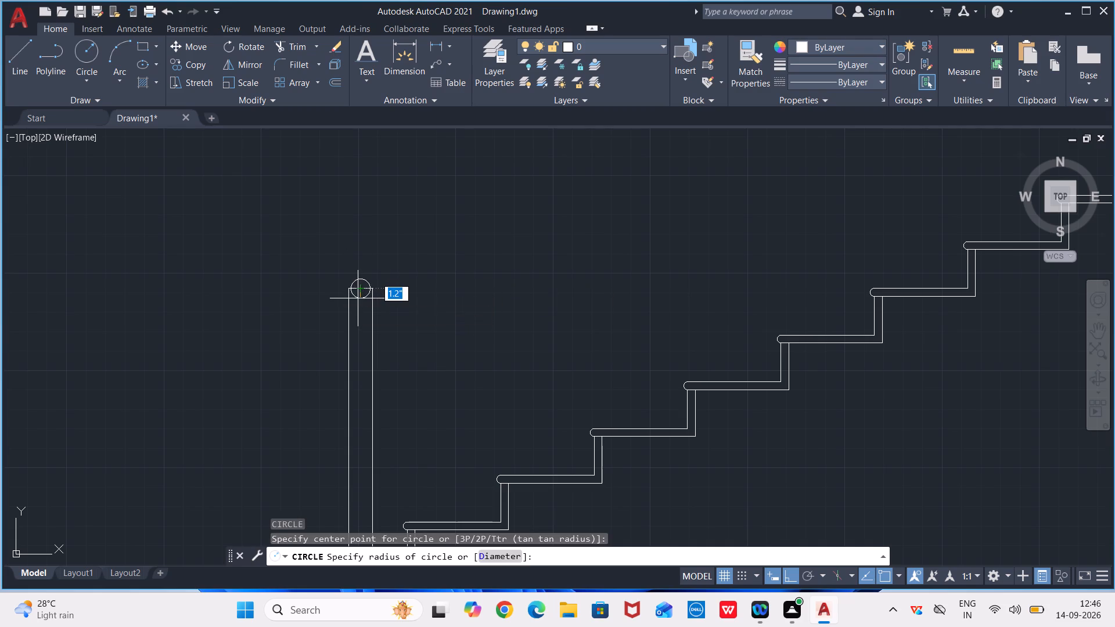
{"action": "scroll", "coordinate": [358, 299], "scroll_direction": "up", "scroll_amount": 2}
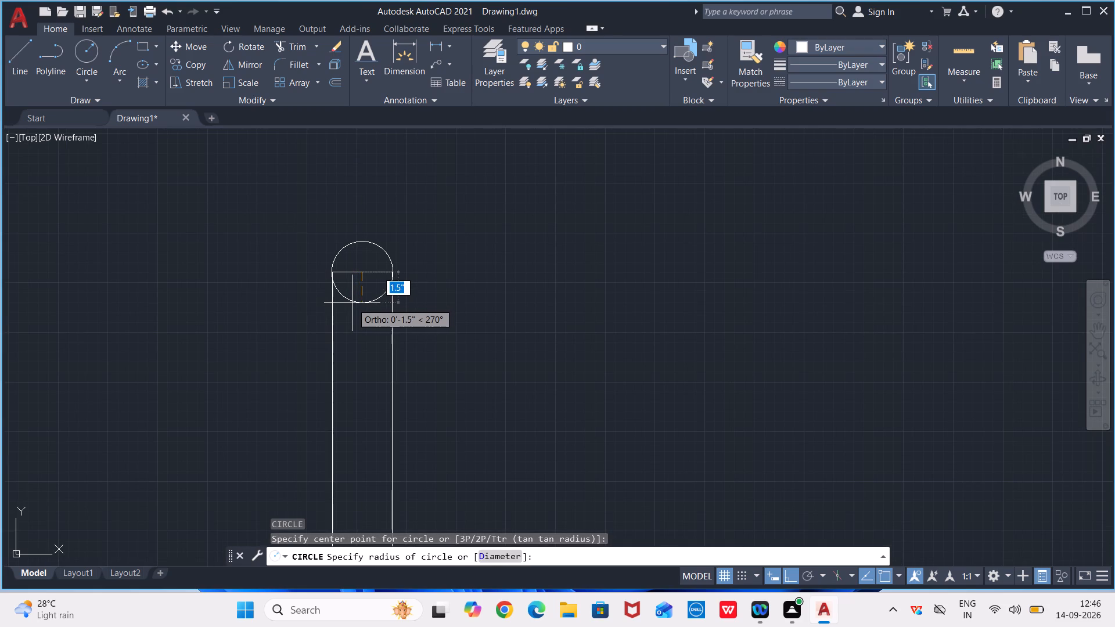
{"action": "double_click", "coordinate": [353, 303]}
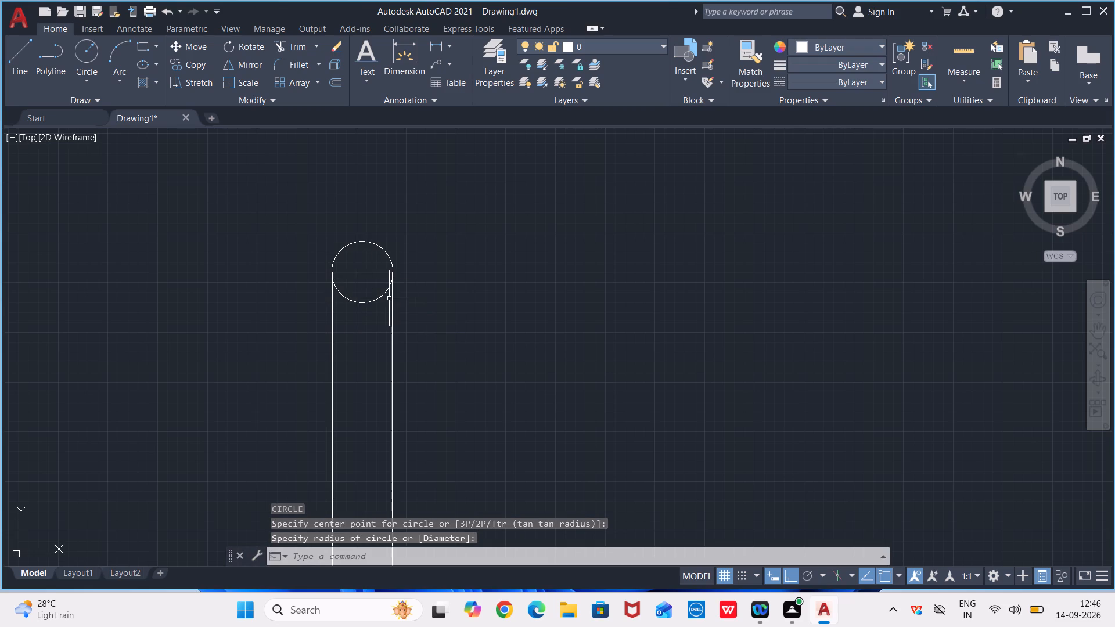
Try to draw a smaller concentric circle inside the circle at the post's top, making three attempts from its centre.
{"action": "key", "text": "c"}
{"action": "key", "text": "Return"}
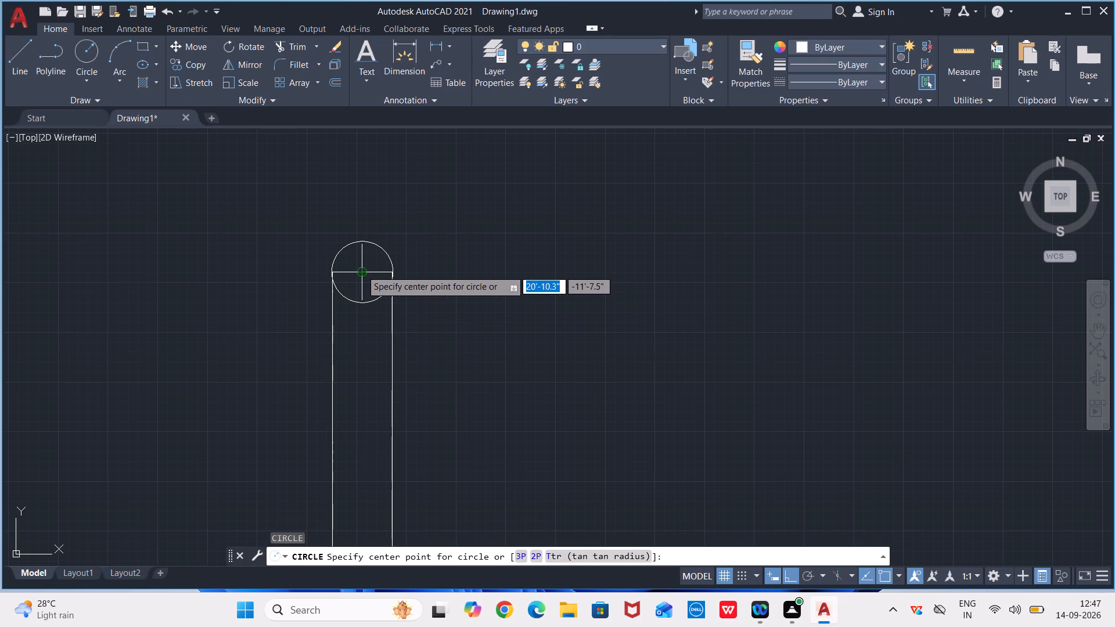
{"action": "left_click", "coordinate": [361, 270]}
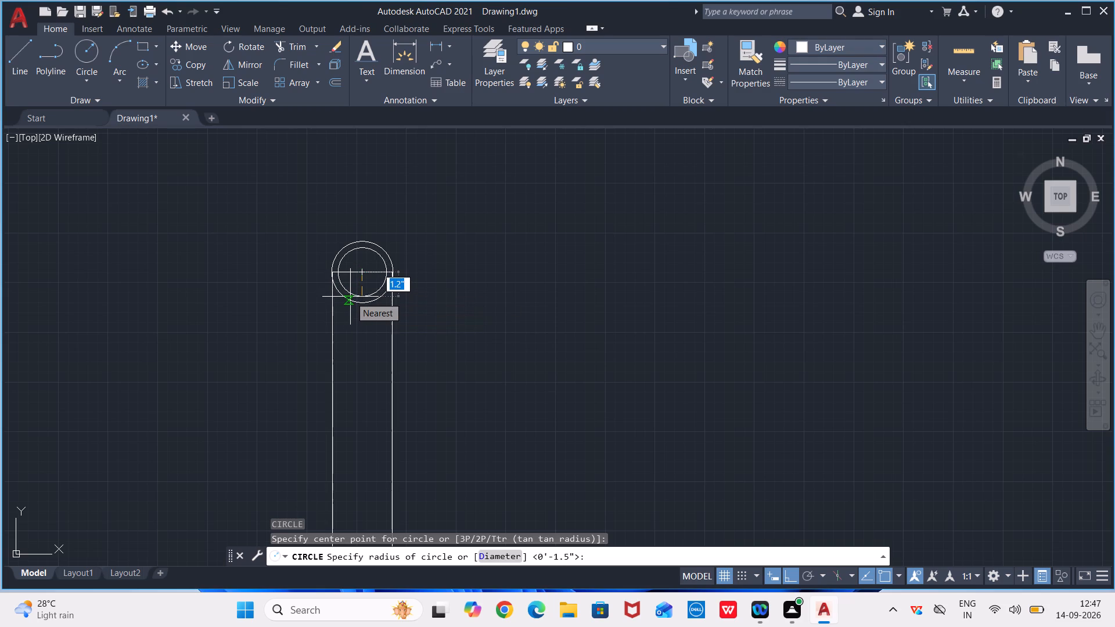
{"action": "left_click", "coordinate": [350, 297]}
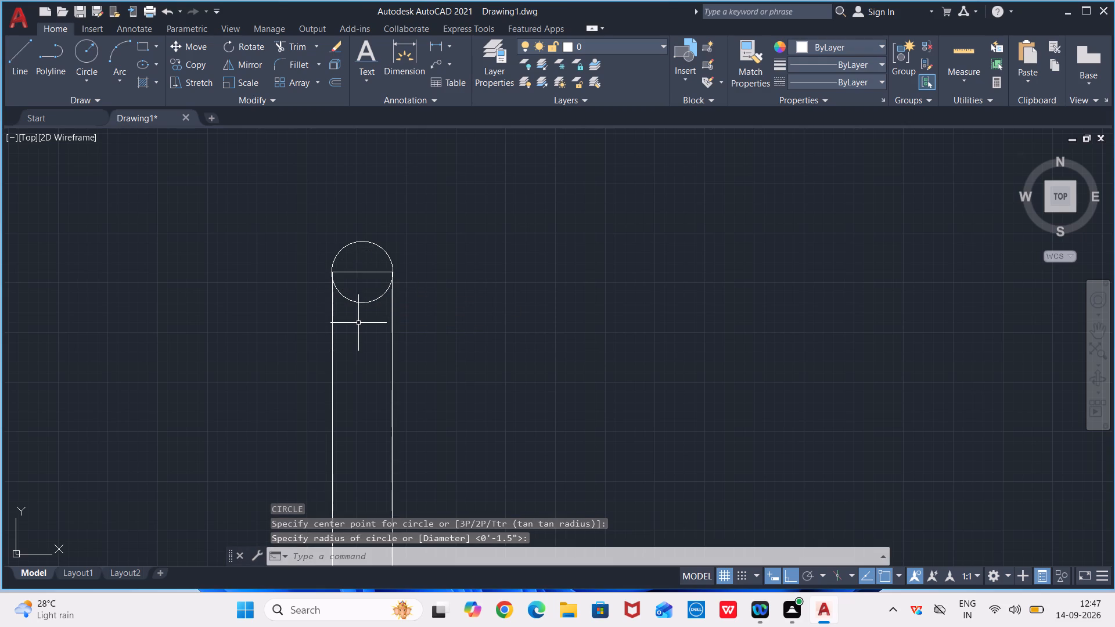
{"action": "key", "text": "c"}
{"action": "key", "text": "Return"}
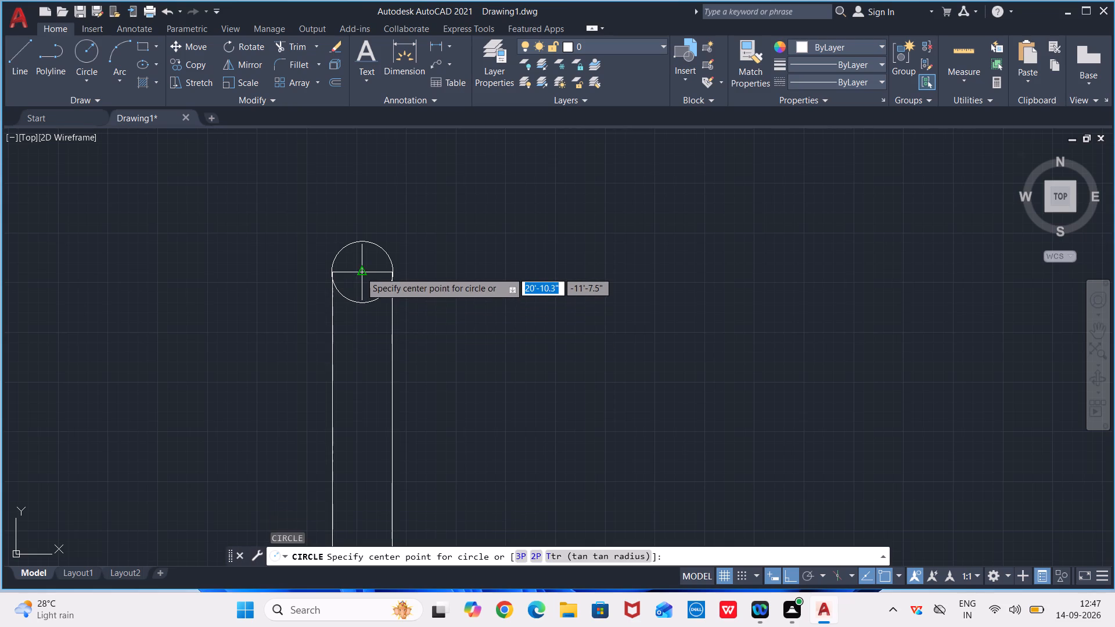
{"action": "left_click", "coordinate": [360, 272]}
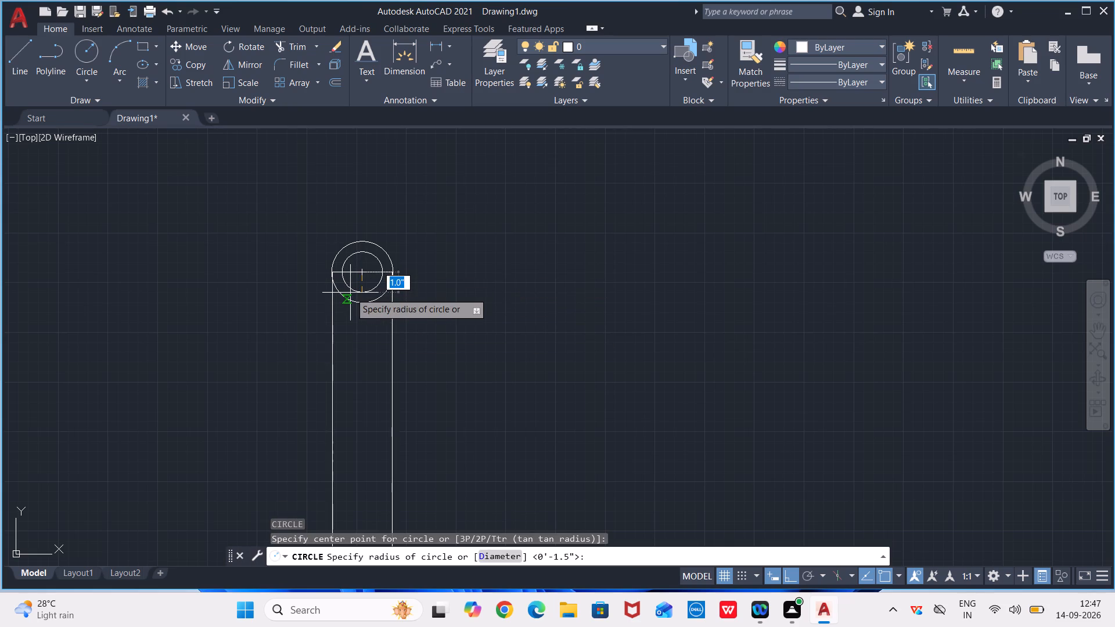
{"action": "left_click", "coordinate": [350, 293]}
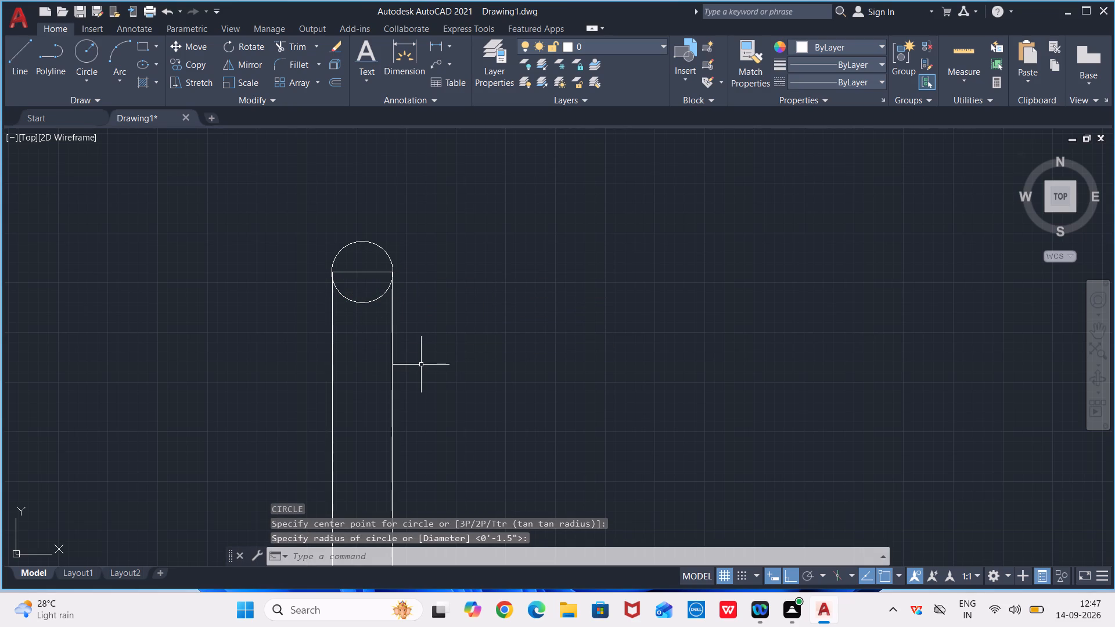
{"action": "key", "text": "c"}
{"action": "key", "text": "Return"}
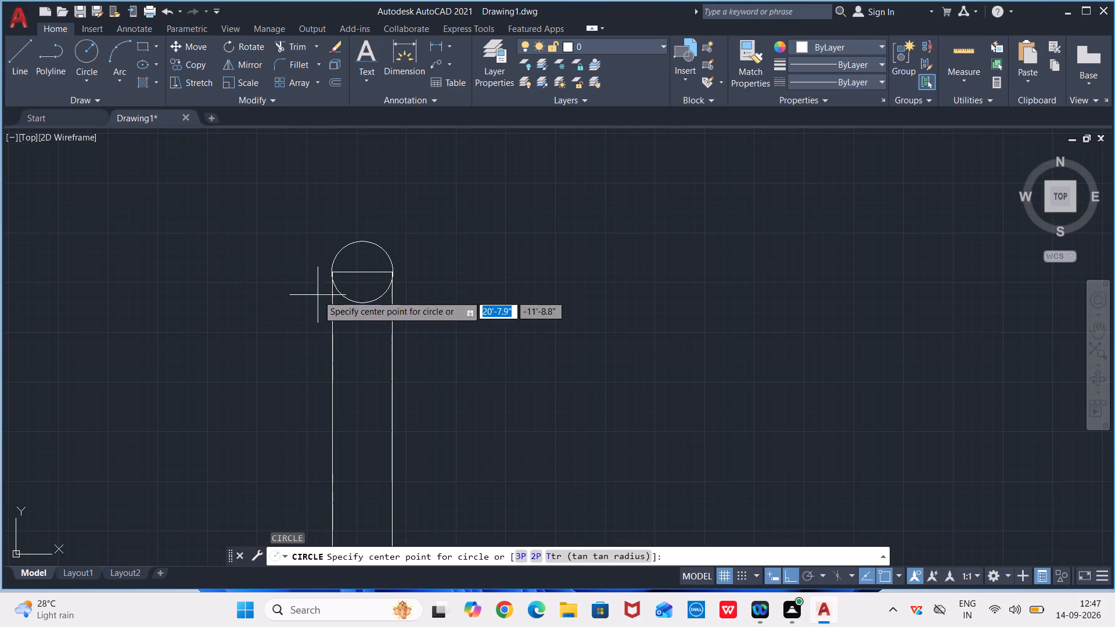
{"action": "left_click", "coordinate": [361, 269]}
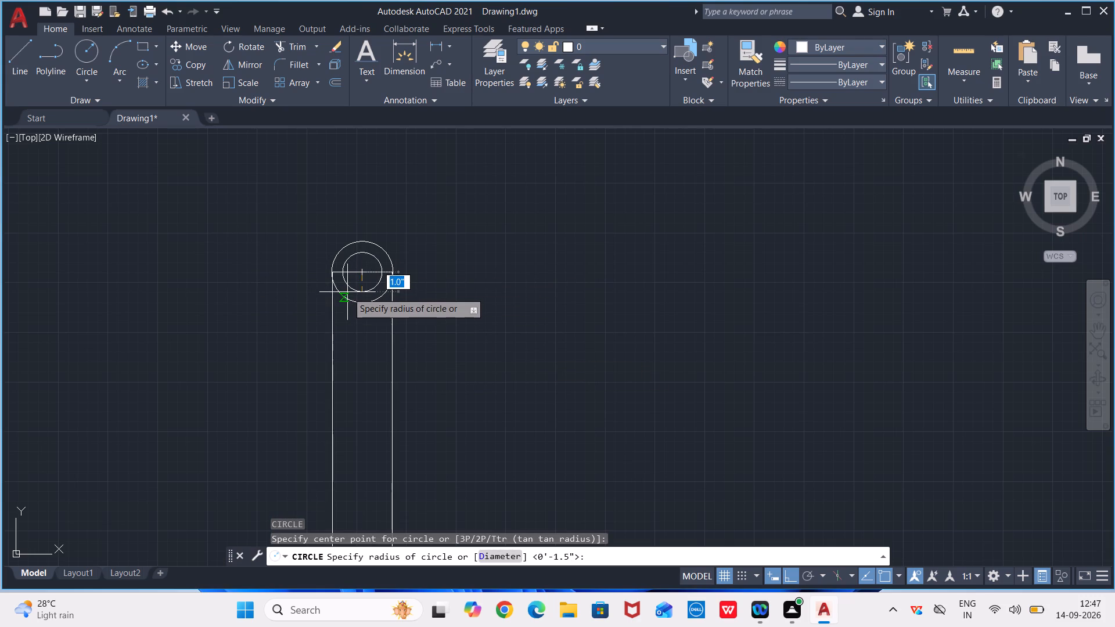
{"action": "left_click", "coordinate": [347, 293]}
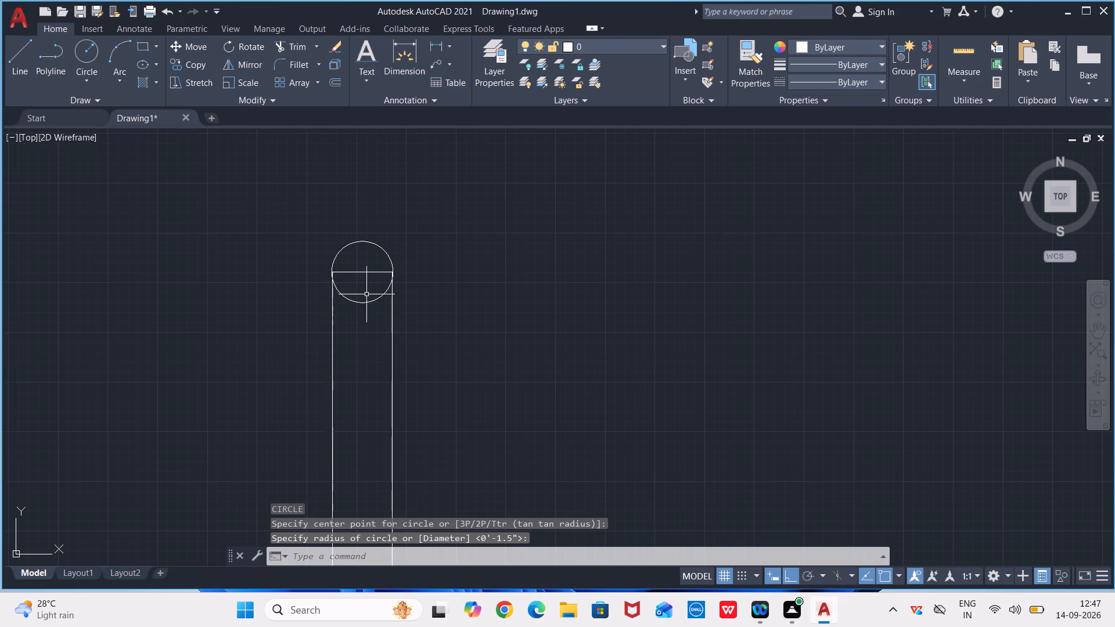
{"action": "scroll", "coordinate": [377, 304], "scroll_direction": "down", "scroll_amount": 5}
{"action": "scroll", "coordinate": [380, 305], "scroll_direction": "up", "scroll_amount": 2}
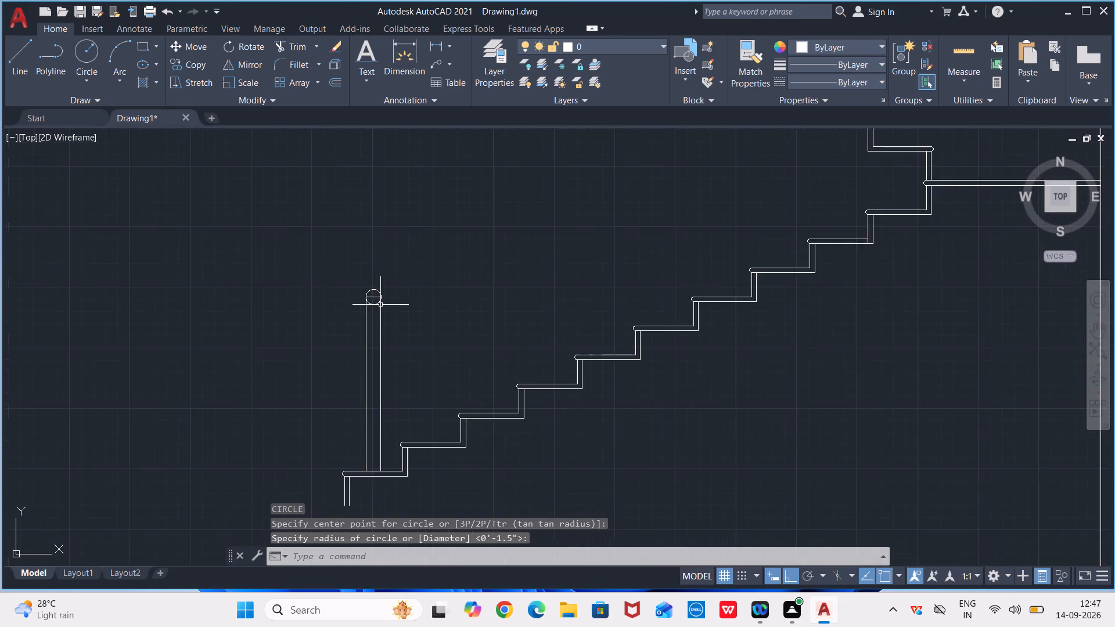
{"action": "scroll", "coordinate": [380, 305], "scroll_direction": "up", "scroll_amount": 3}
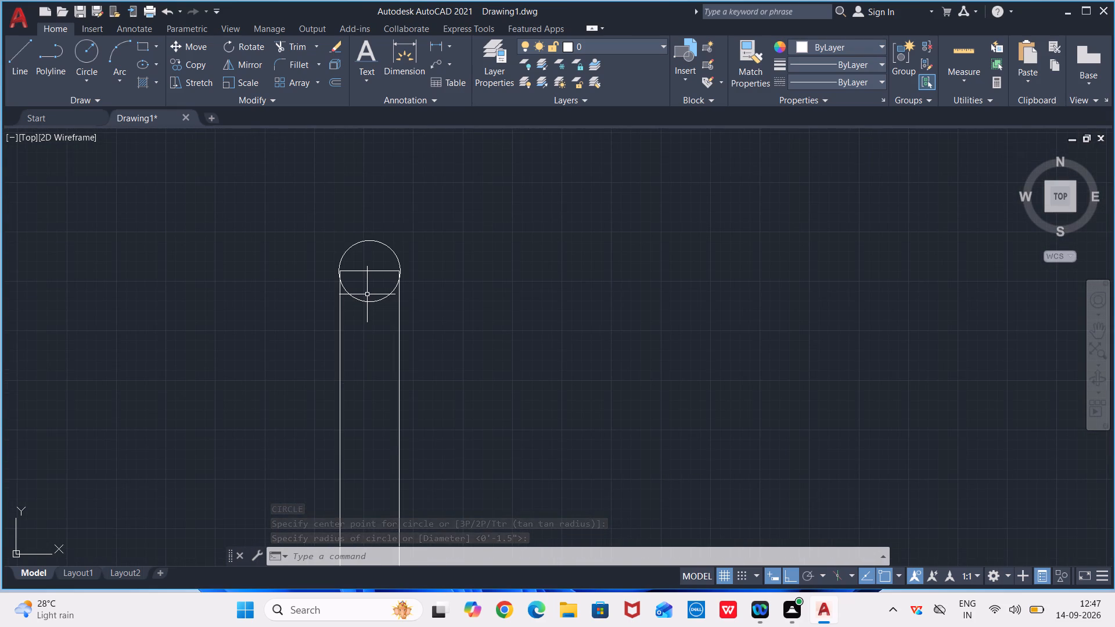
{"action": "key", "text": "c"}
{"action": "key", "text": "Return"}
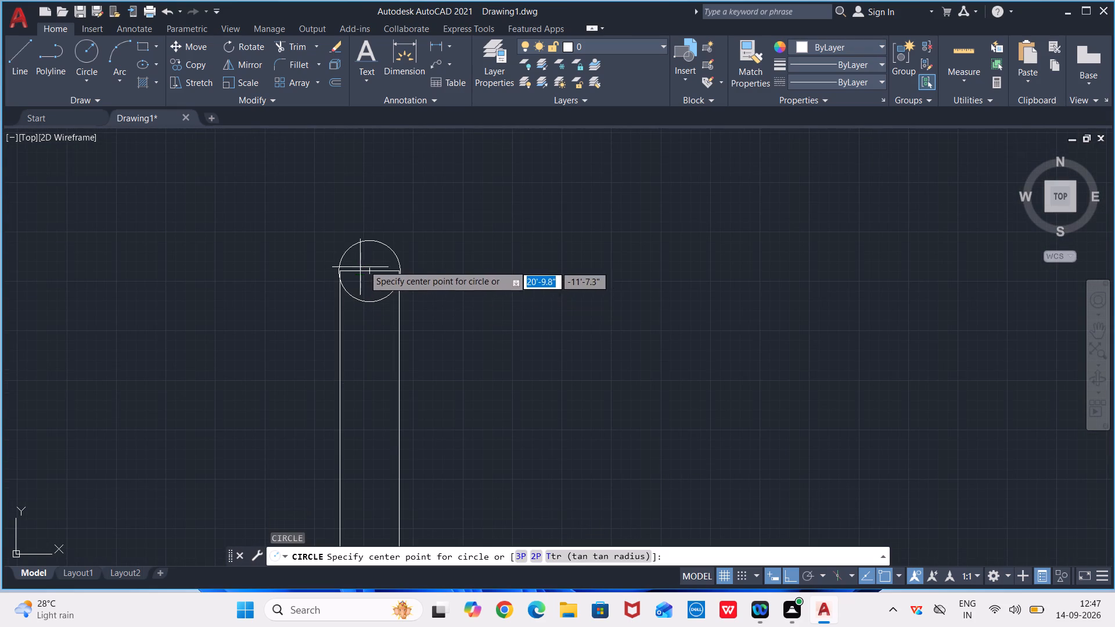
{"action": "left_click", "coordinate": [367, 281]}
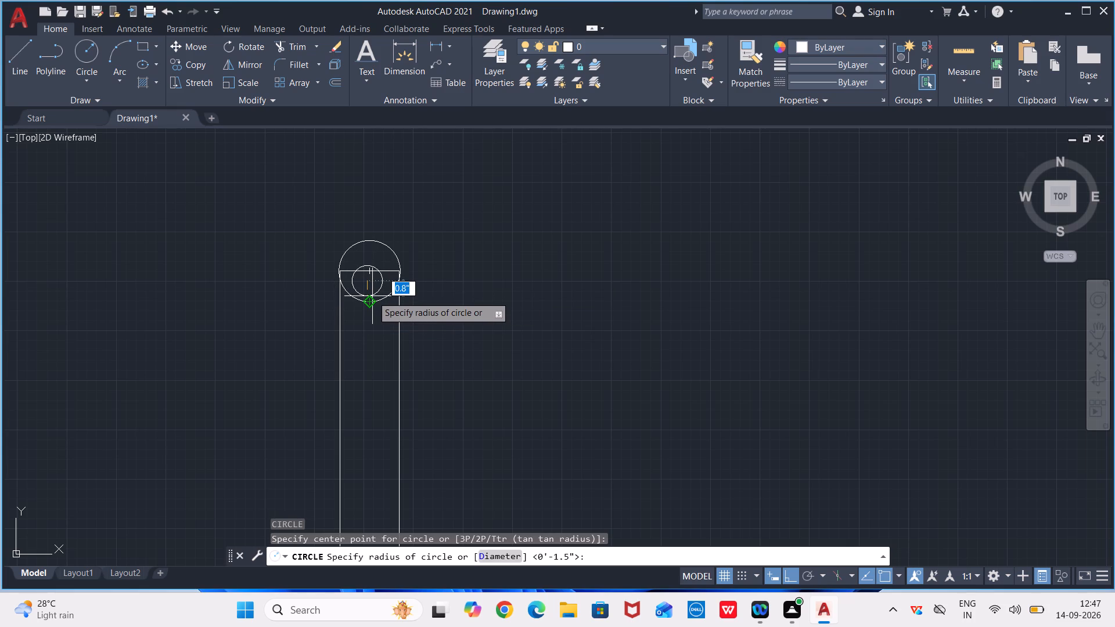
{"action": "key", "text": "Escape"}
Draw an inner circle with a radius of about 0.9" centred on the post's top edge near its midpoint.
{"action": "key", "text": "c"}
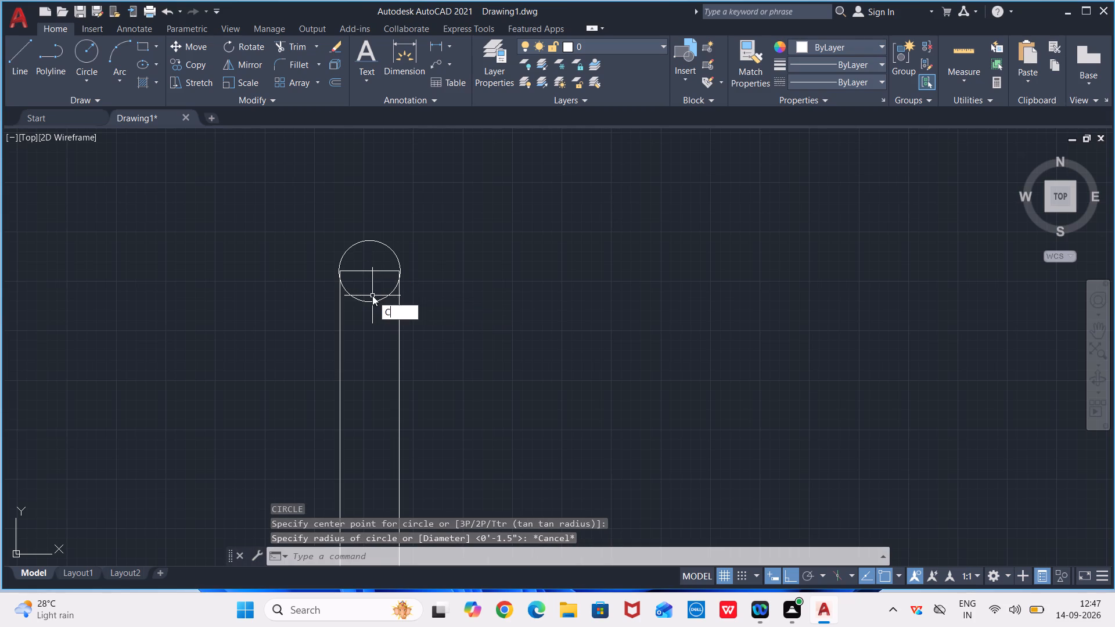
{"action": "key", "text": "Return"}
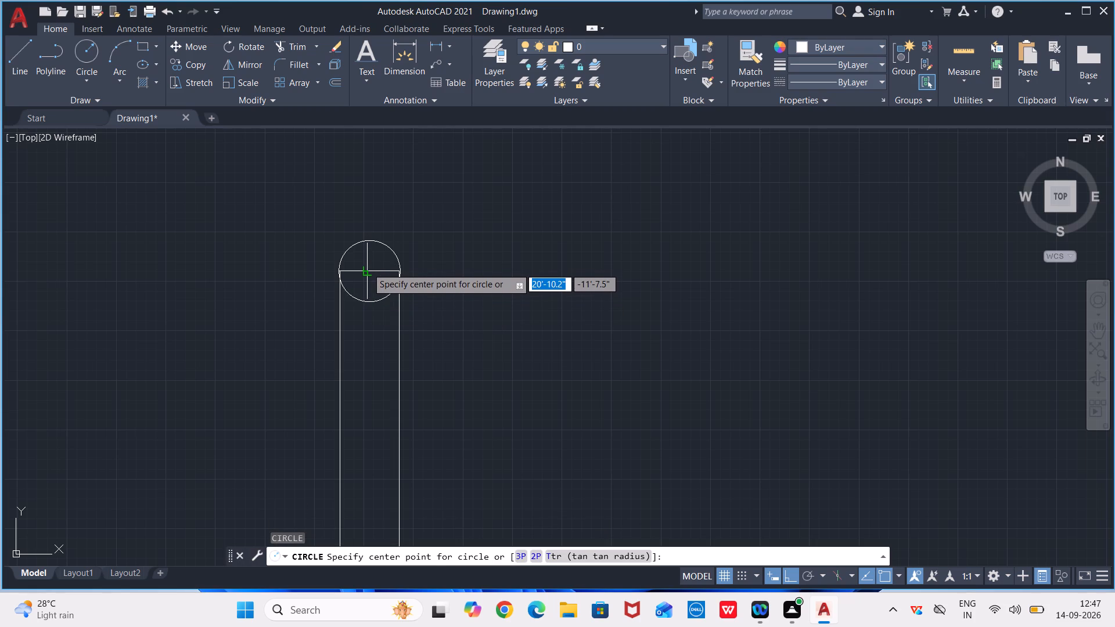
{"action": "left_click", "coordinate": [368, 272]}
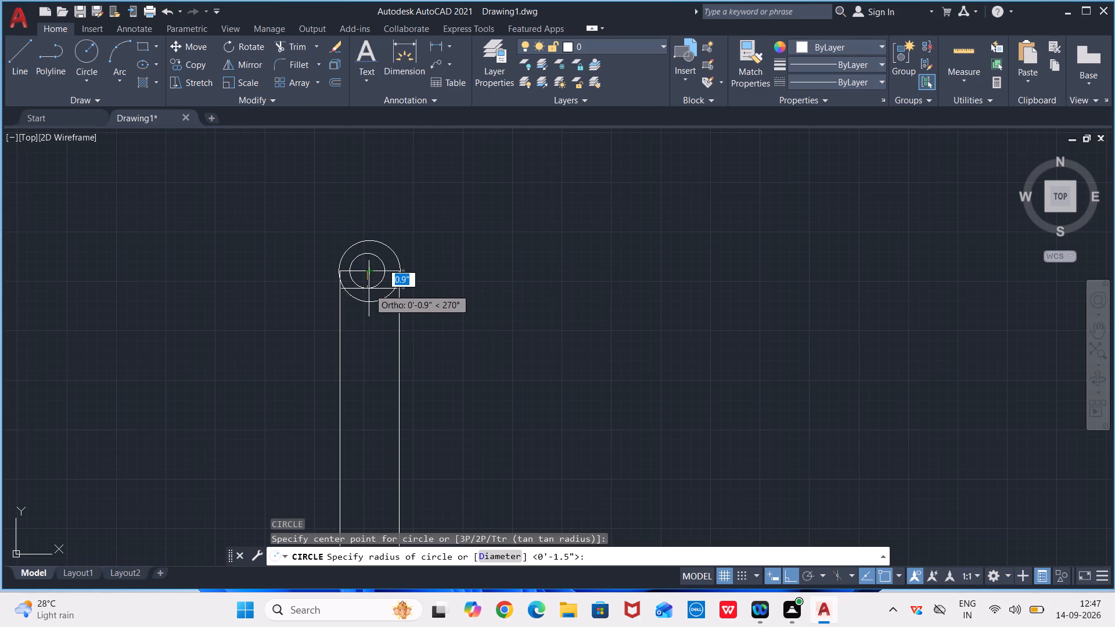
{"action": "double_click", "coordinate": [369, 289]}
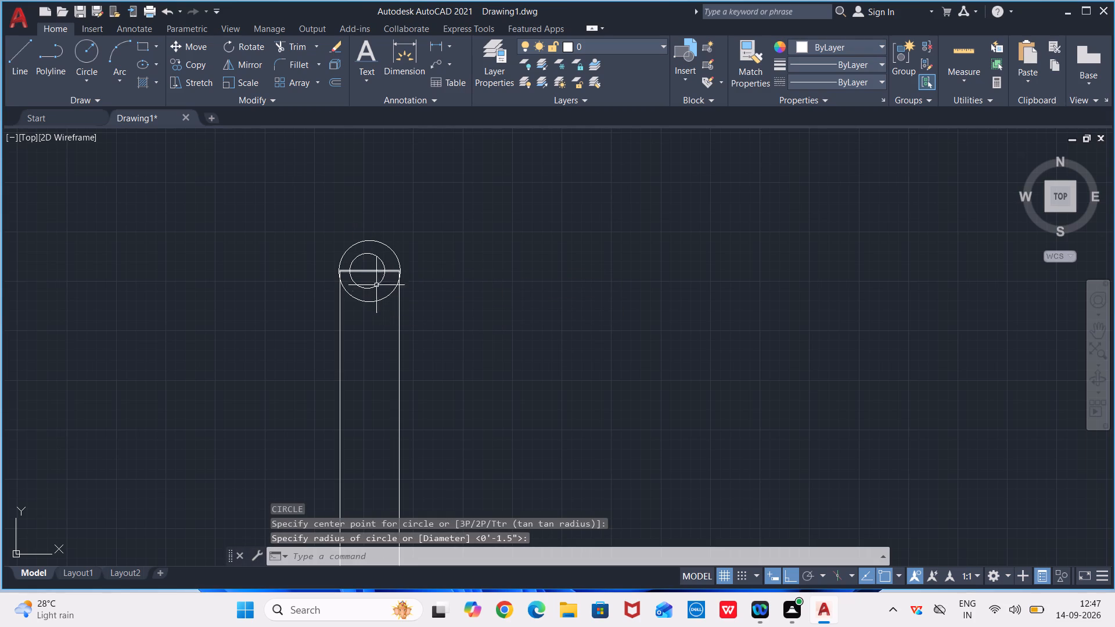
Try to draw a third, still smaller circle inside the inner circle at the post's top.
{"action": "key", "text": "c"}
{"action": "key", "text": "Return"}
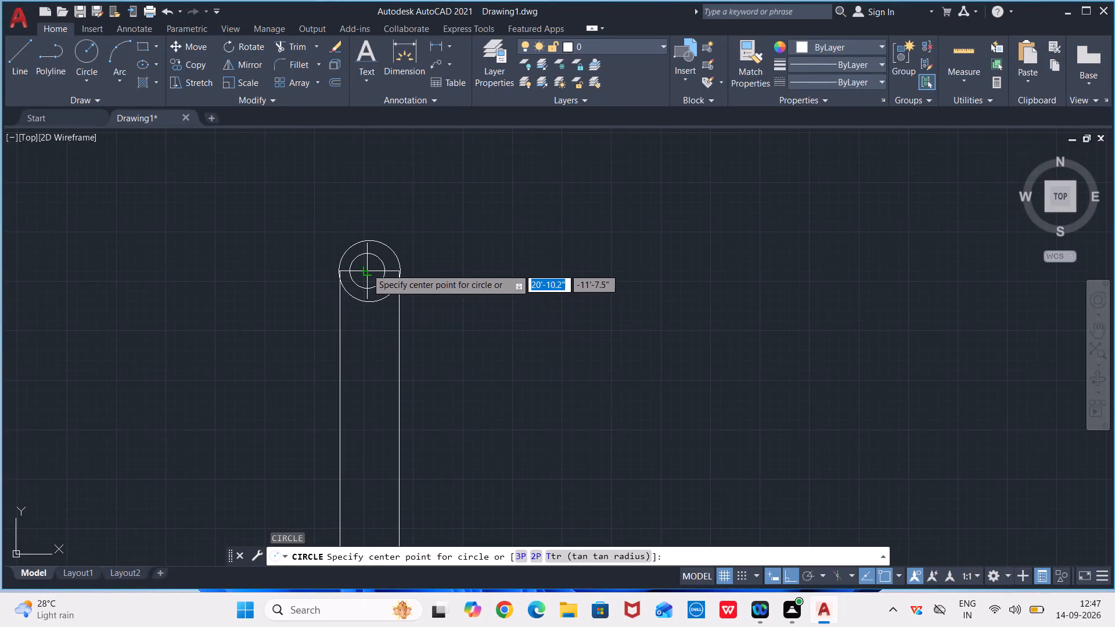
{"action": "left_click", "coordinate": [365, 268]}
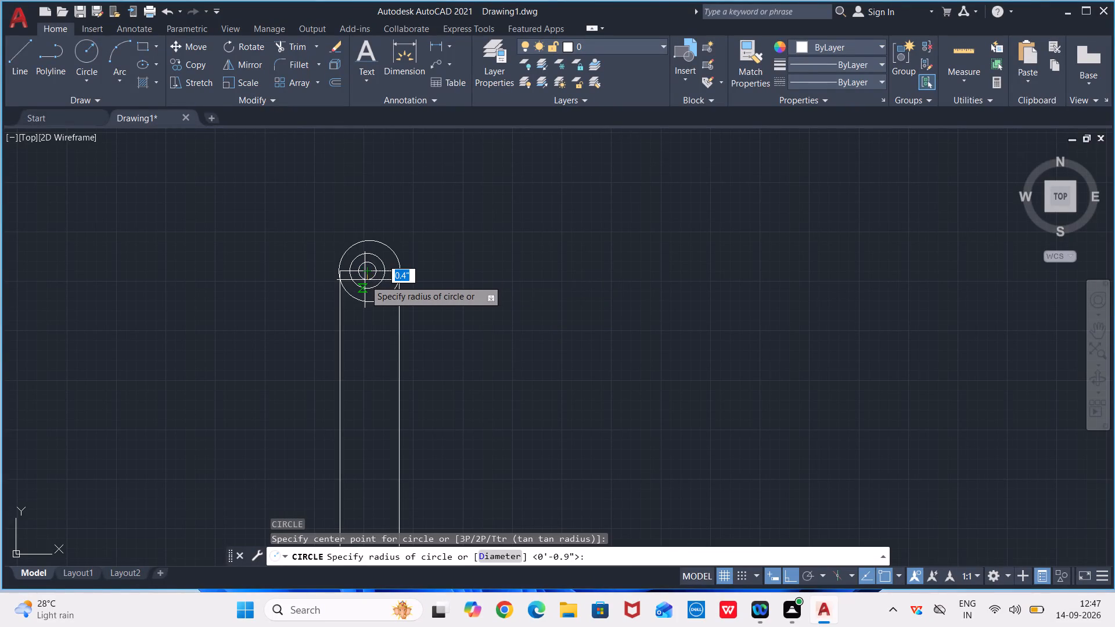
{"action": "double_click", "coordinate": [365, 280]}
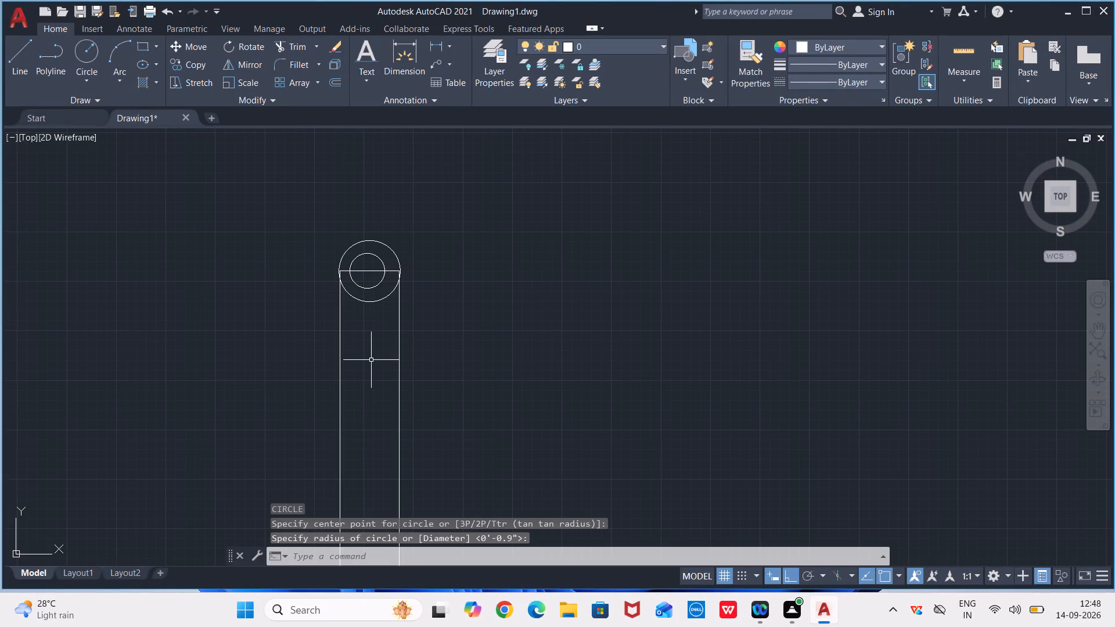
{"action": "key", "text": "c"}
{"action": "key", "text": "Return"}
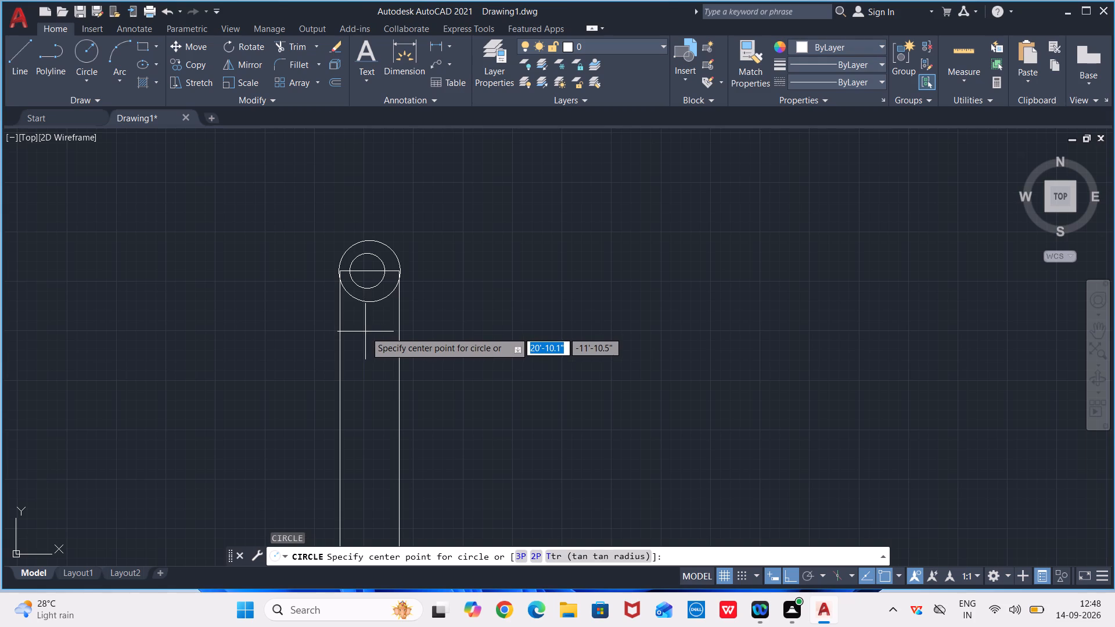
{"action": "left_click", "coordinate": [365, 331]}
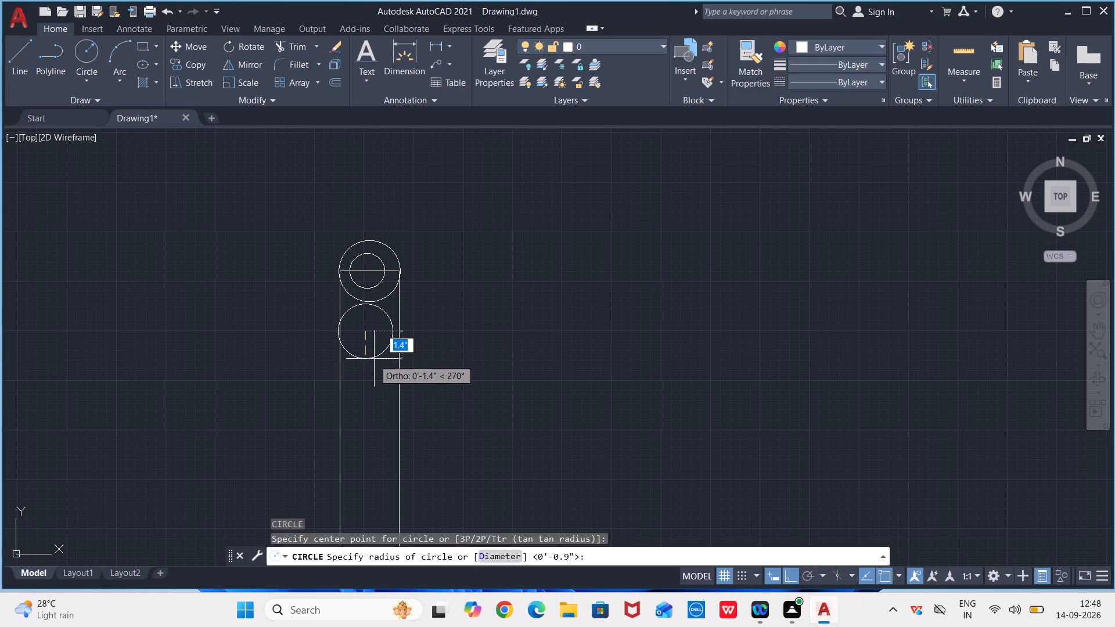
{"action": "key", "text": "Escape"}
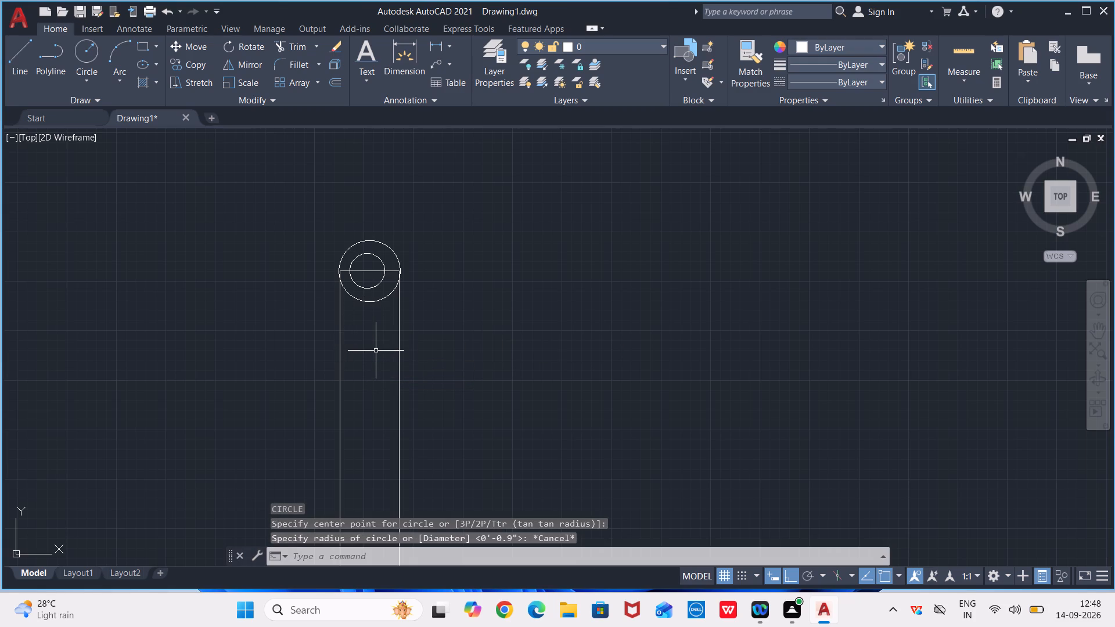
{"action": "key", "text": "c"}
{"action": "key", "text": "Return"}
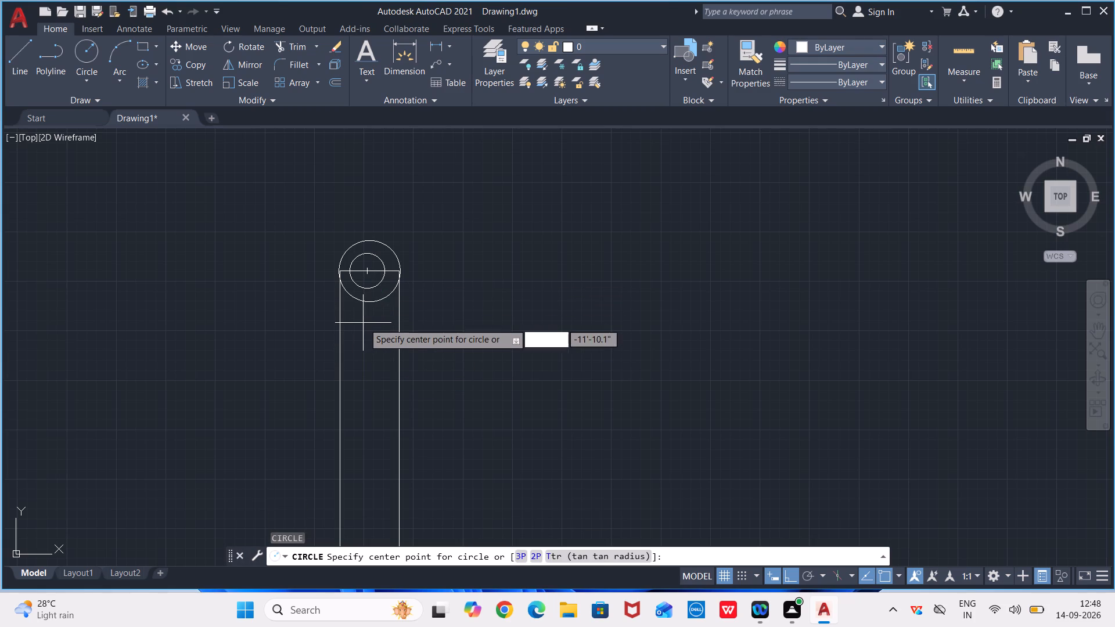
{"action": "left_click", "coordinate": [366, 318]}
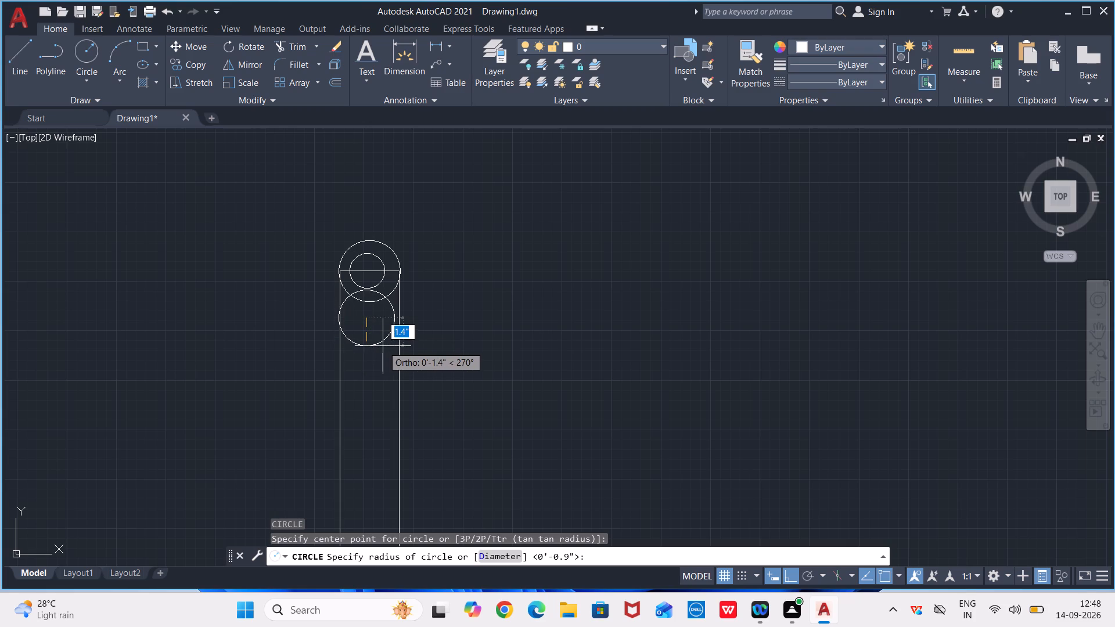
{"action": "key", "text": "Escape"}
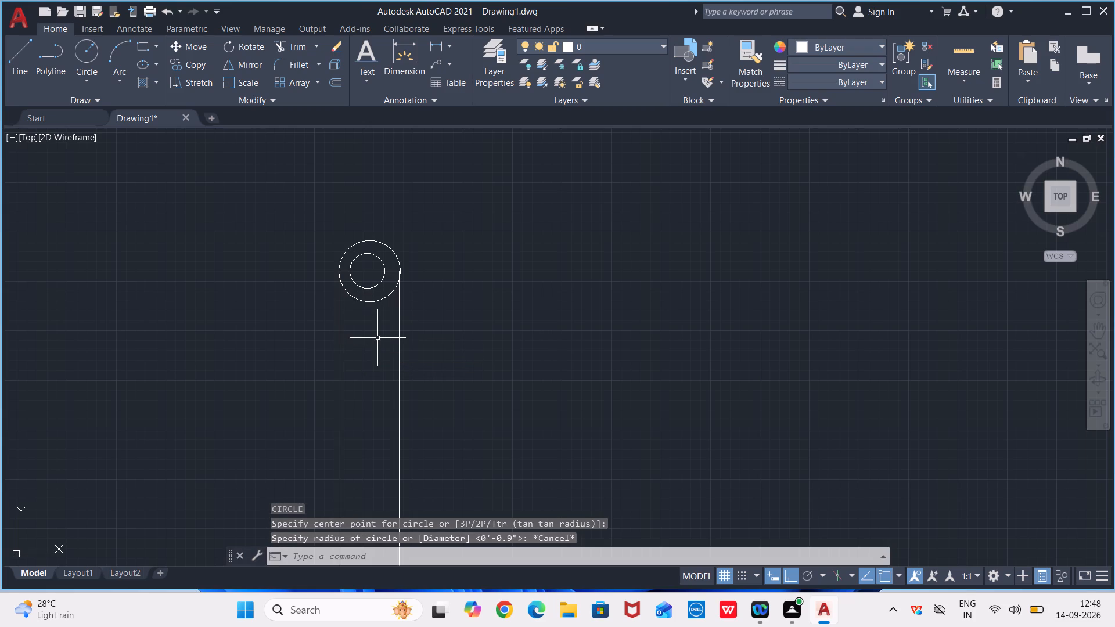
Draw a circle with a radius of about 1.5" between the post's sides, just below the outer circle.
{"action": "key", "text": "c"}
{"action": "key", "text": "Return"}
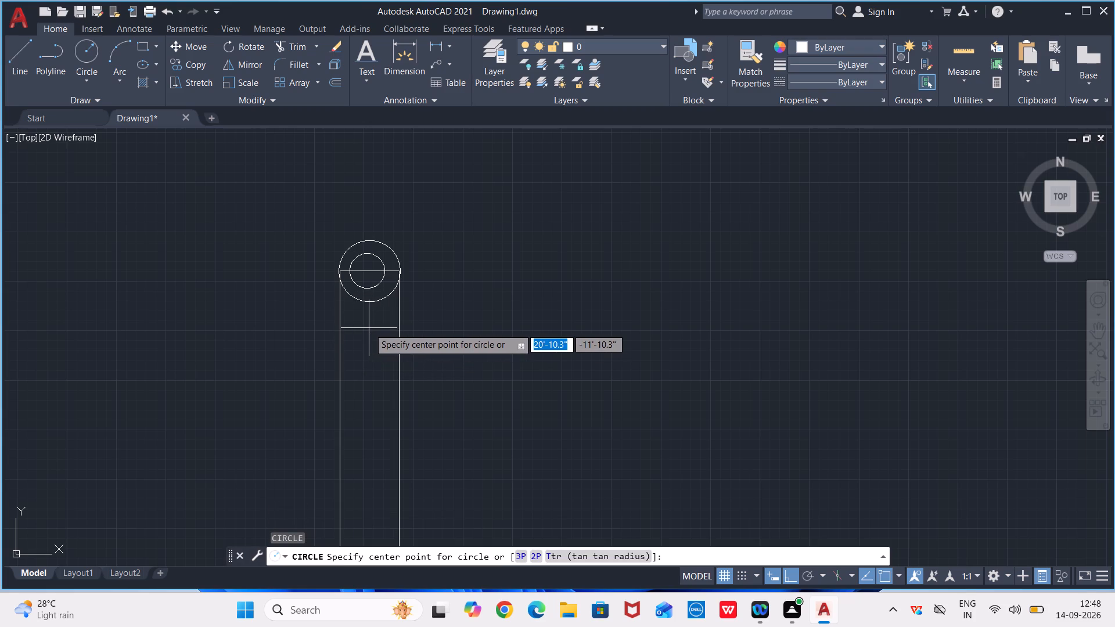
{"action": "left_click", "coordinate": [369, 328]}
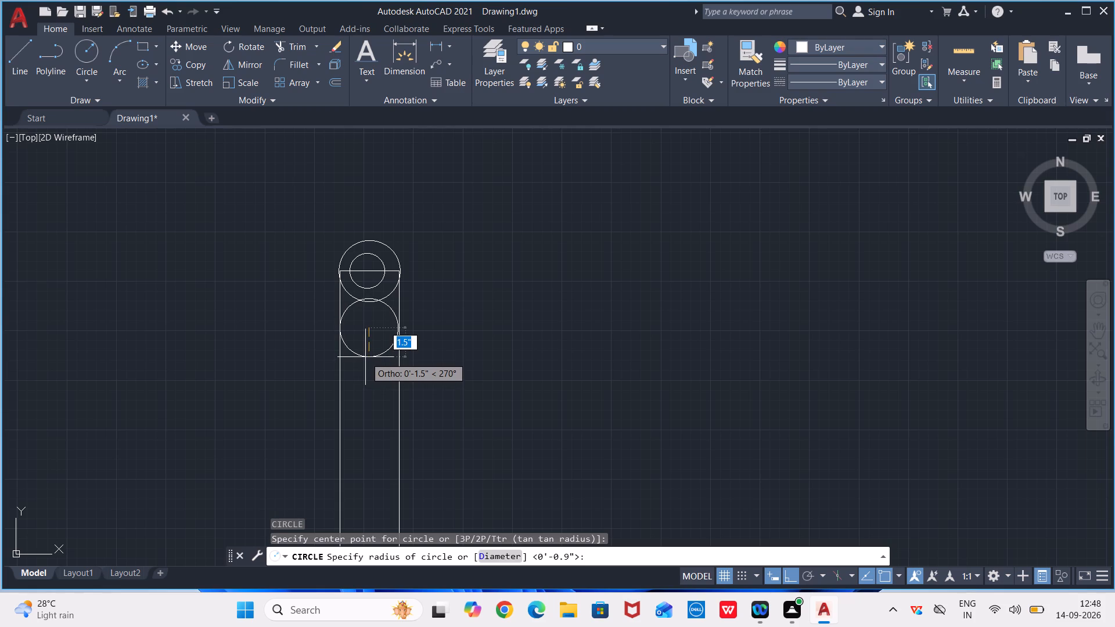
{"action": "double_click", "coordinate": [365, 357]}
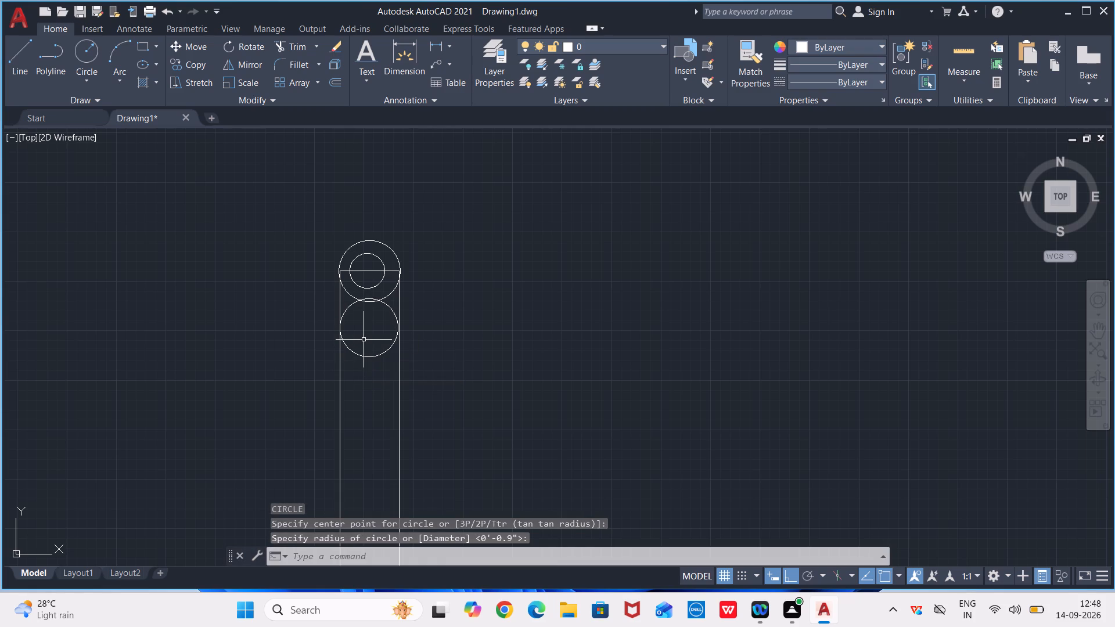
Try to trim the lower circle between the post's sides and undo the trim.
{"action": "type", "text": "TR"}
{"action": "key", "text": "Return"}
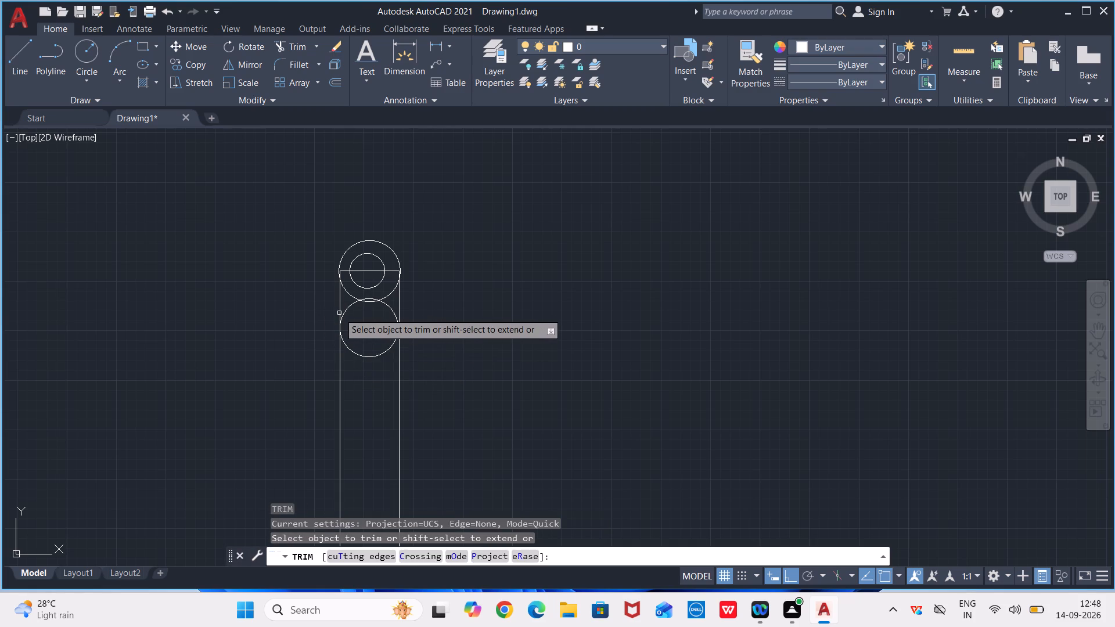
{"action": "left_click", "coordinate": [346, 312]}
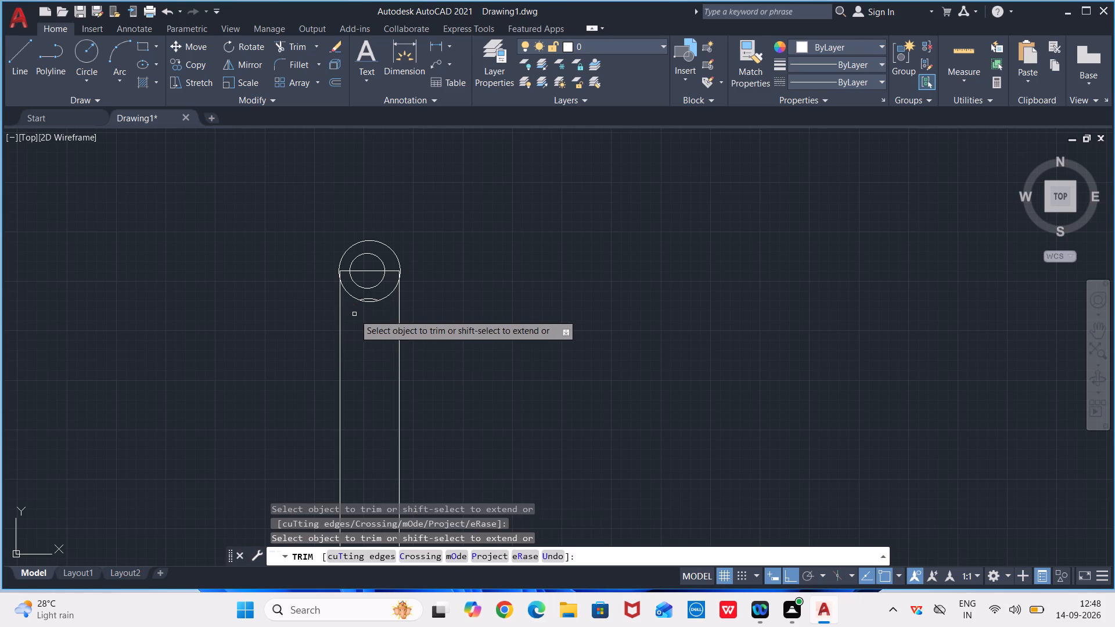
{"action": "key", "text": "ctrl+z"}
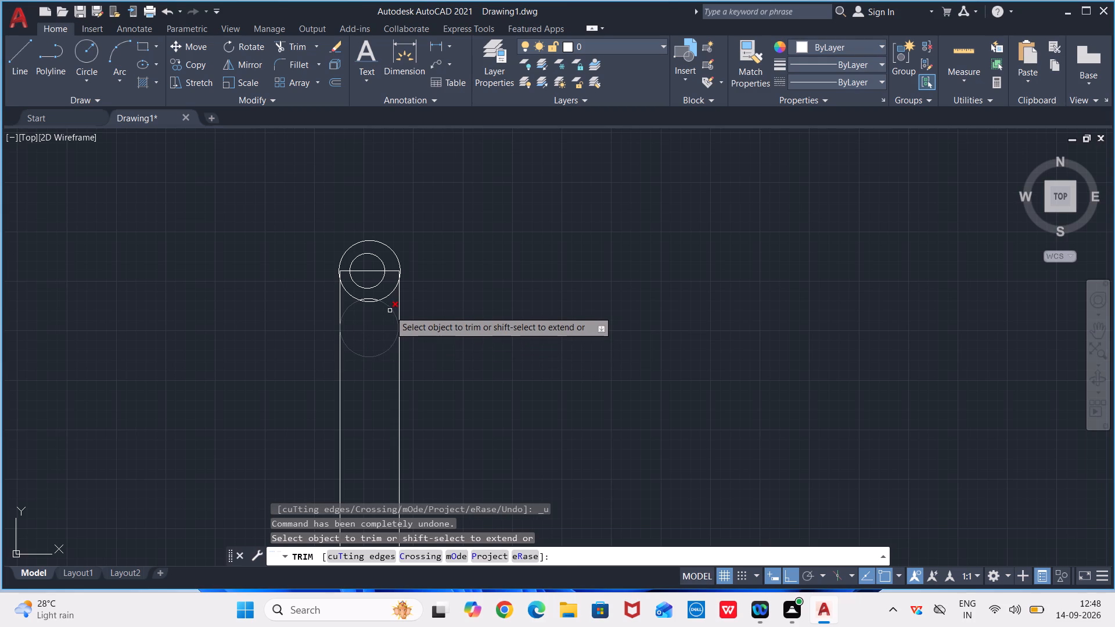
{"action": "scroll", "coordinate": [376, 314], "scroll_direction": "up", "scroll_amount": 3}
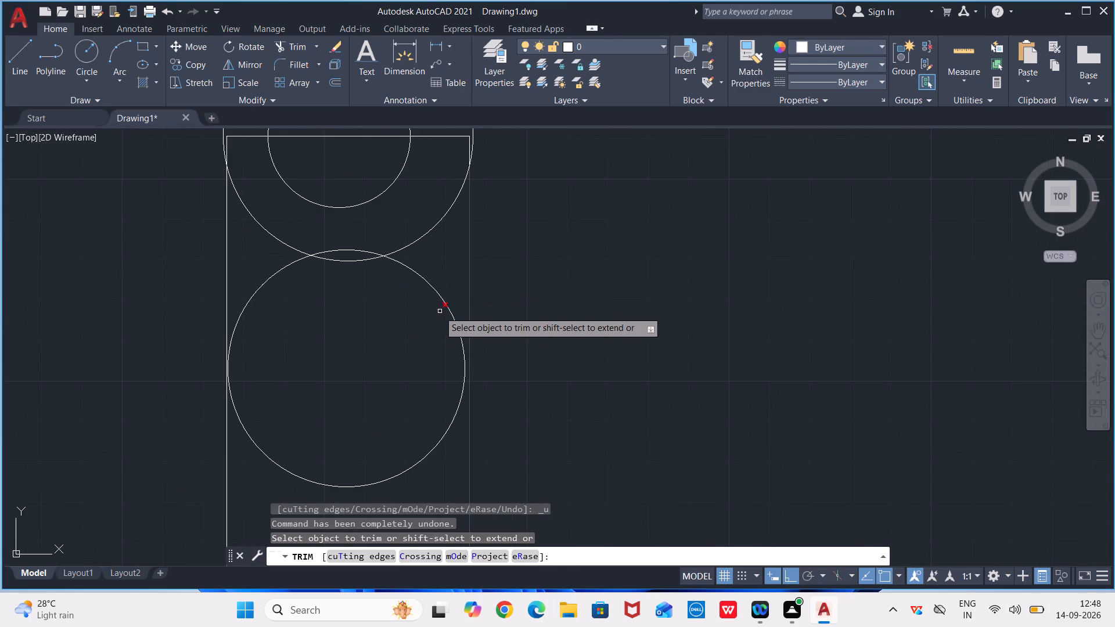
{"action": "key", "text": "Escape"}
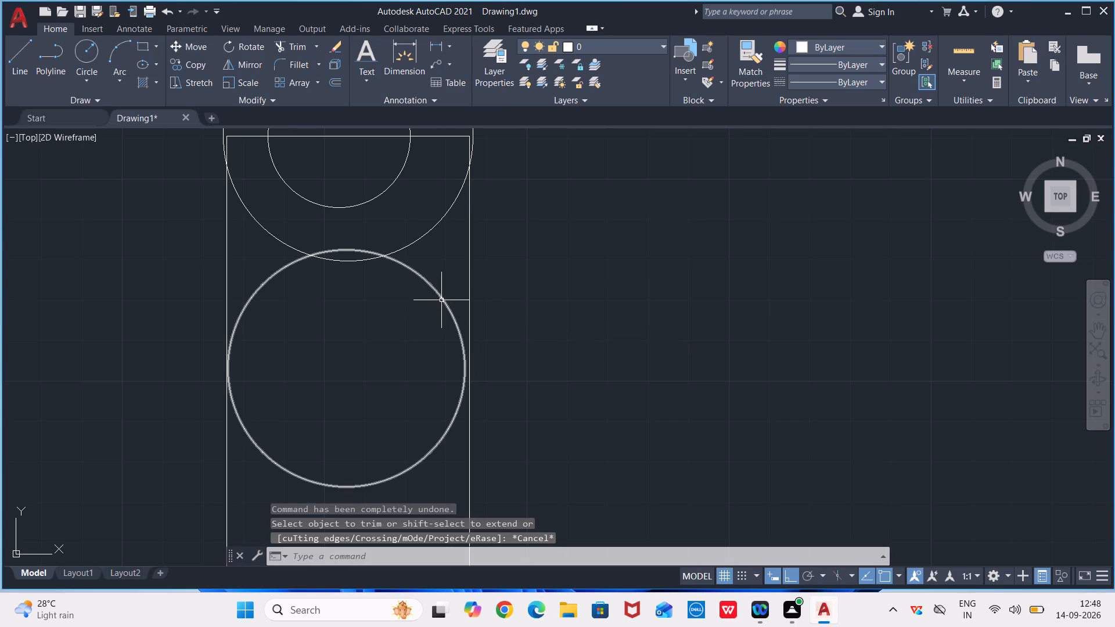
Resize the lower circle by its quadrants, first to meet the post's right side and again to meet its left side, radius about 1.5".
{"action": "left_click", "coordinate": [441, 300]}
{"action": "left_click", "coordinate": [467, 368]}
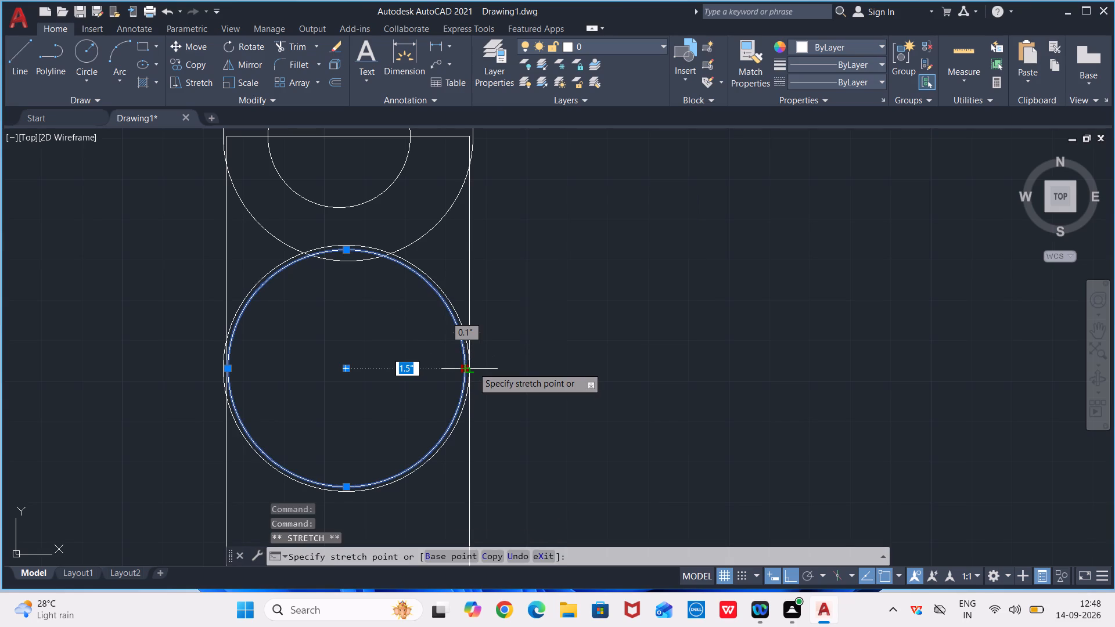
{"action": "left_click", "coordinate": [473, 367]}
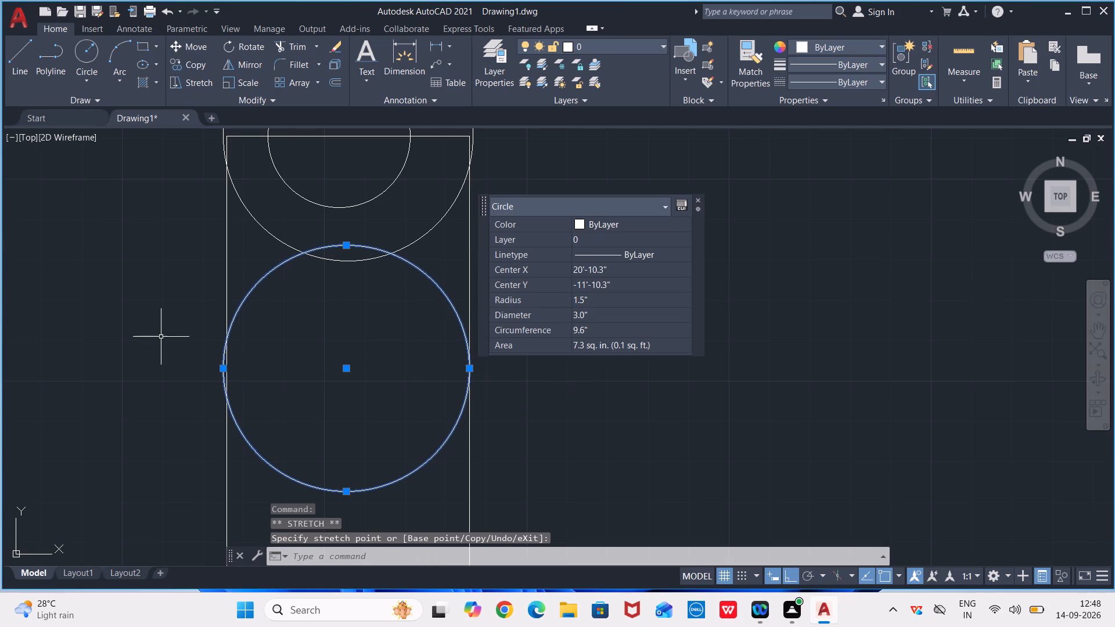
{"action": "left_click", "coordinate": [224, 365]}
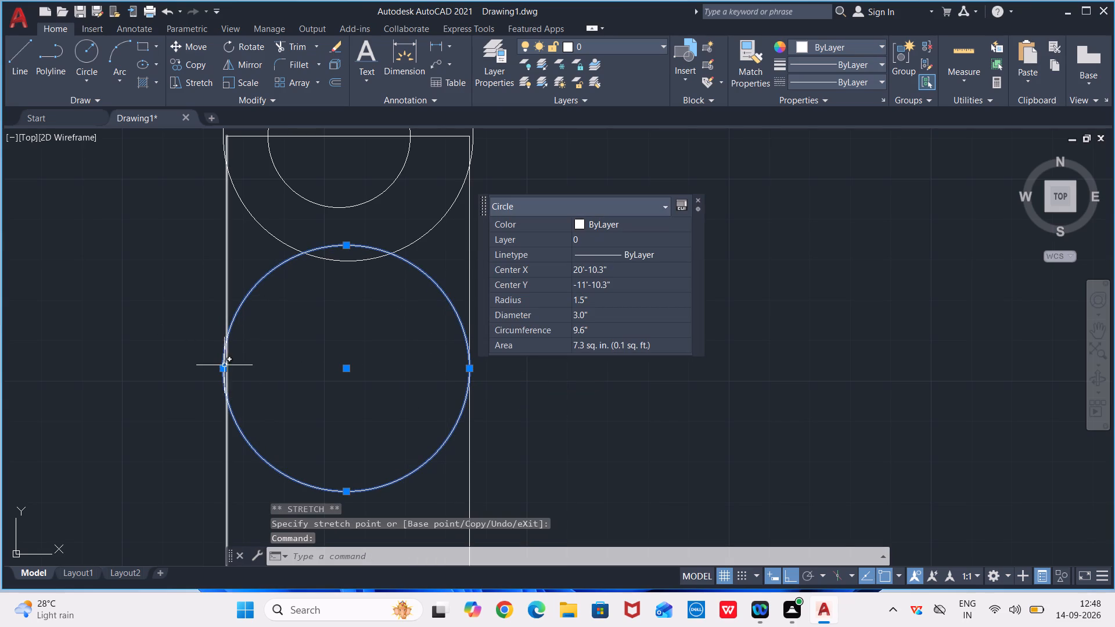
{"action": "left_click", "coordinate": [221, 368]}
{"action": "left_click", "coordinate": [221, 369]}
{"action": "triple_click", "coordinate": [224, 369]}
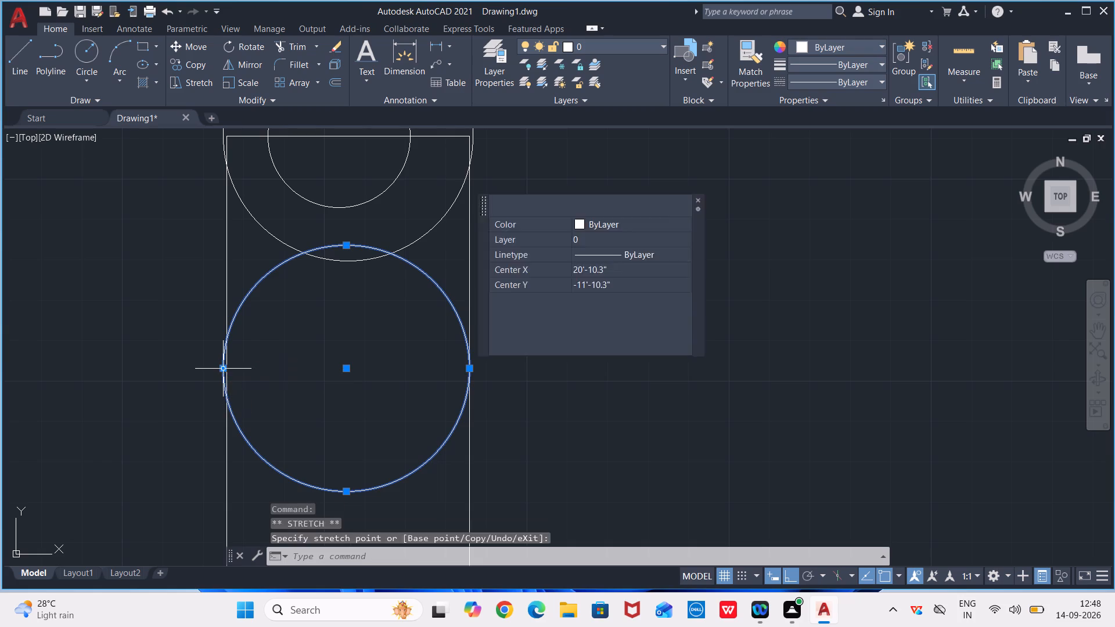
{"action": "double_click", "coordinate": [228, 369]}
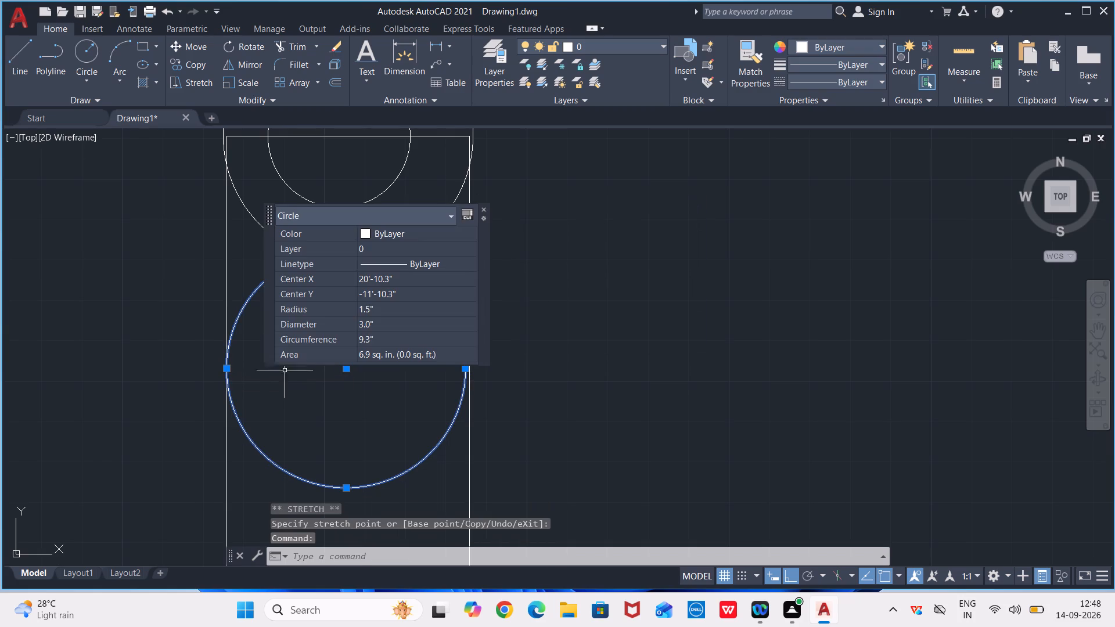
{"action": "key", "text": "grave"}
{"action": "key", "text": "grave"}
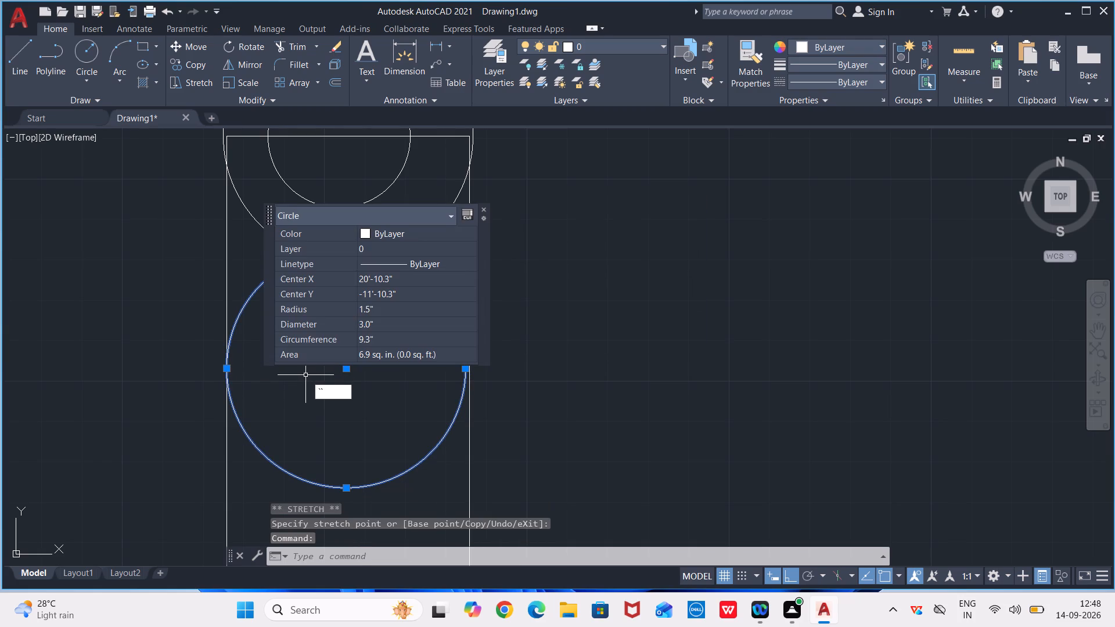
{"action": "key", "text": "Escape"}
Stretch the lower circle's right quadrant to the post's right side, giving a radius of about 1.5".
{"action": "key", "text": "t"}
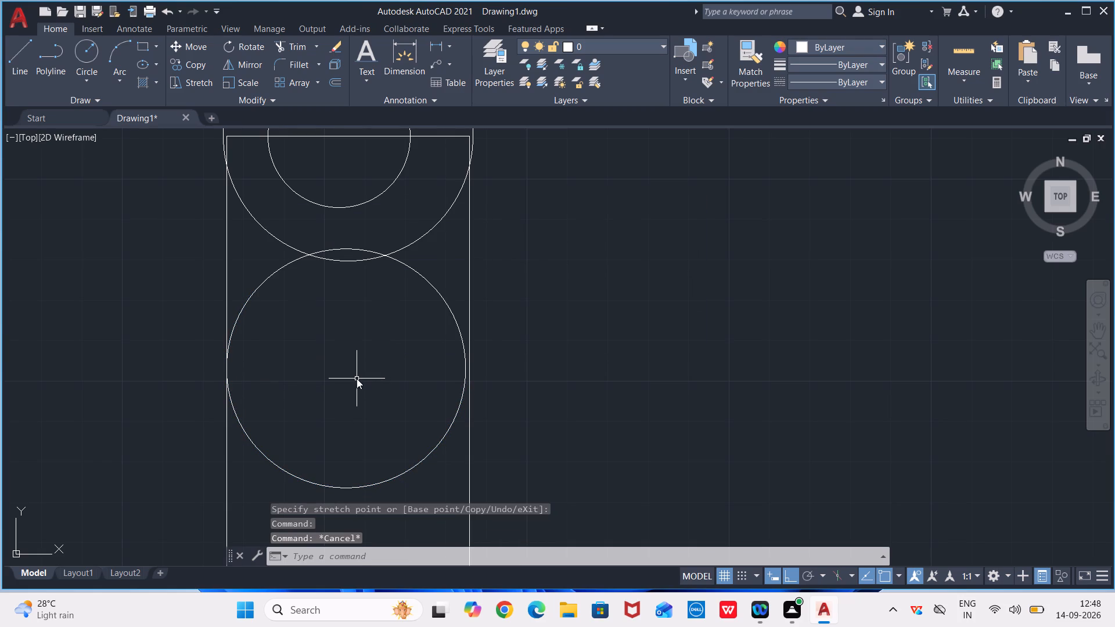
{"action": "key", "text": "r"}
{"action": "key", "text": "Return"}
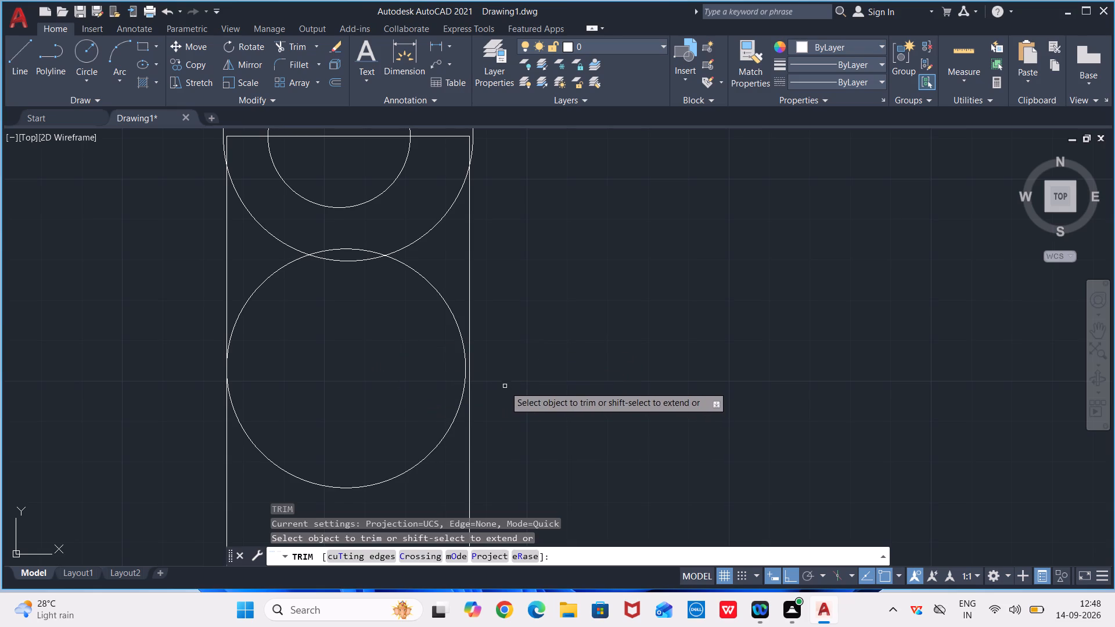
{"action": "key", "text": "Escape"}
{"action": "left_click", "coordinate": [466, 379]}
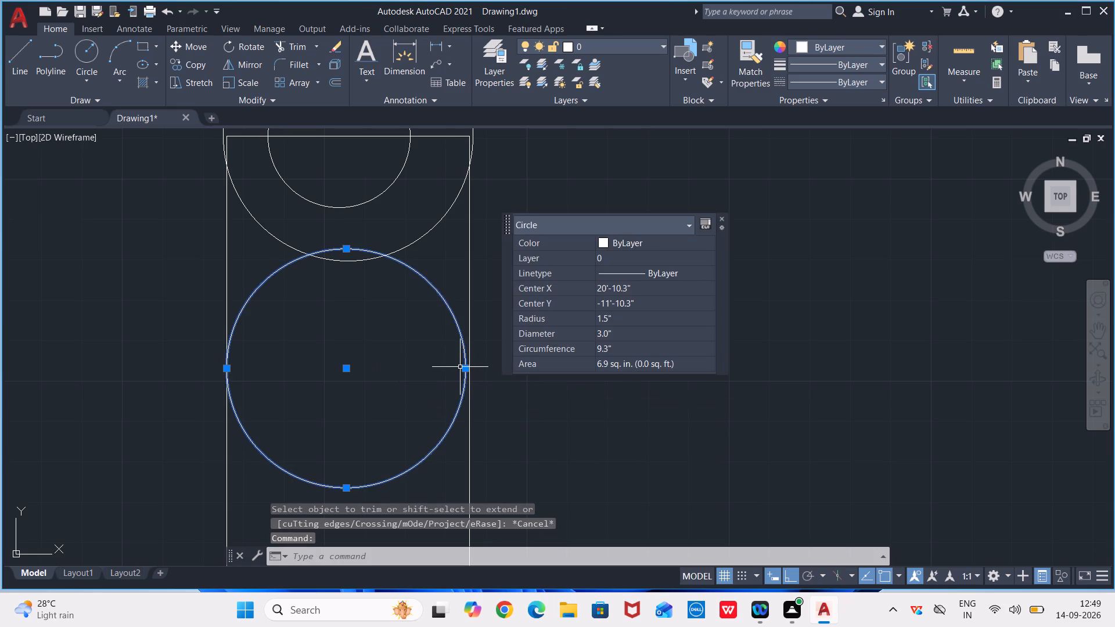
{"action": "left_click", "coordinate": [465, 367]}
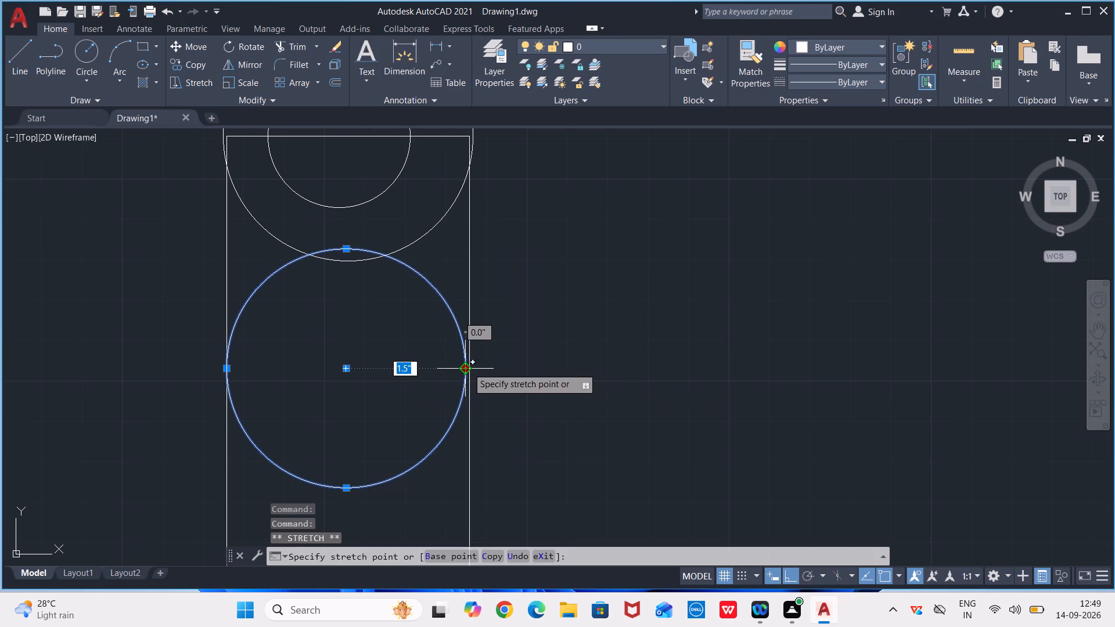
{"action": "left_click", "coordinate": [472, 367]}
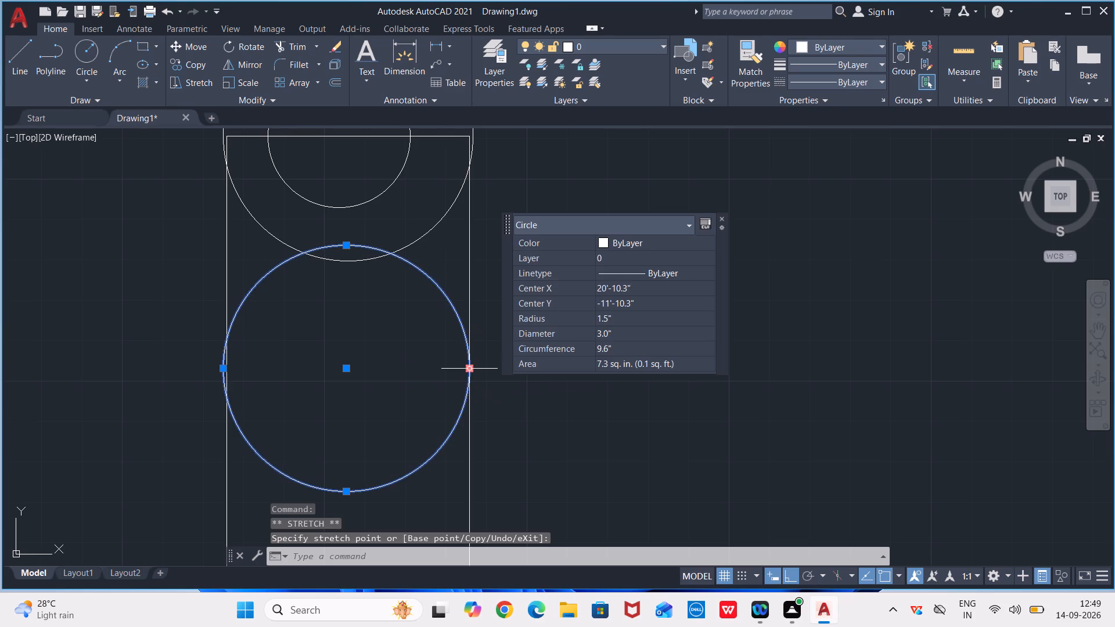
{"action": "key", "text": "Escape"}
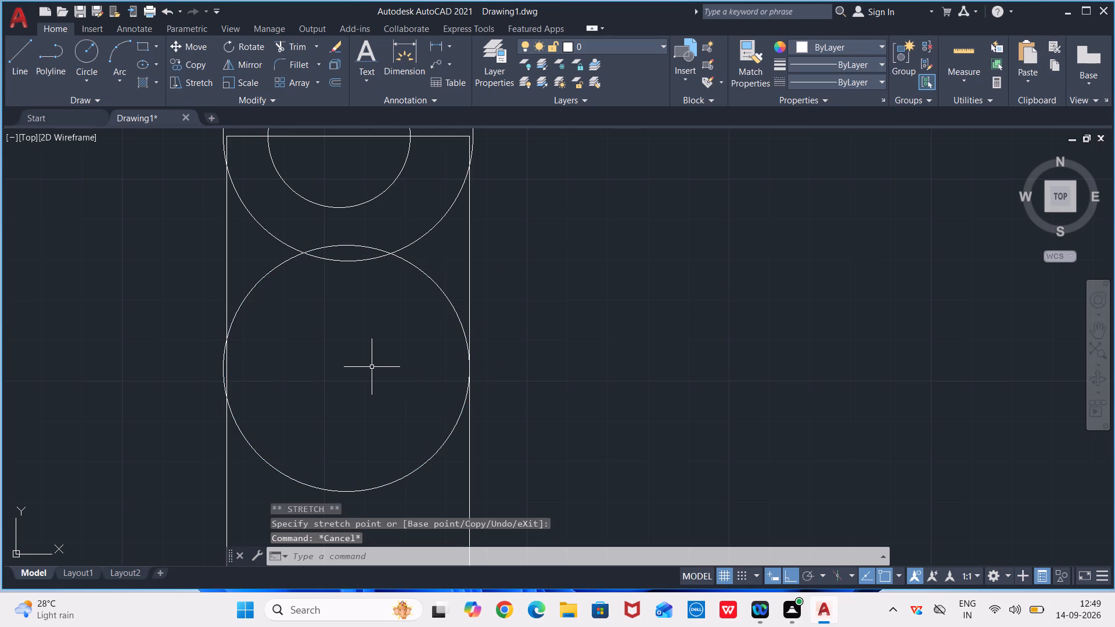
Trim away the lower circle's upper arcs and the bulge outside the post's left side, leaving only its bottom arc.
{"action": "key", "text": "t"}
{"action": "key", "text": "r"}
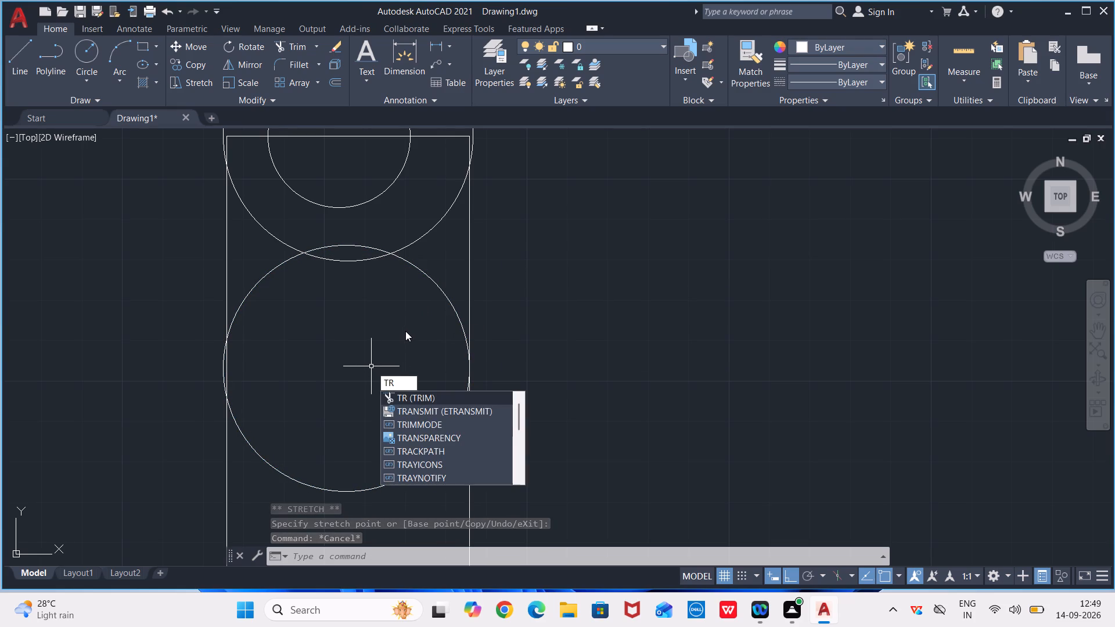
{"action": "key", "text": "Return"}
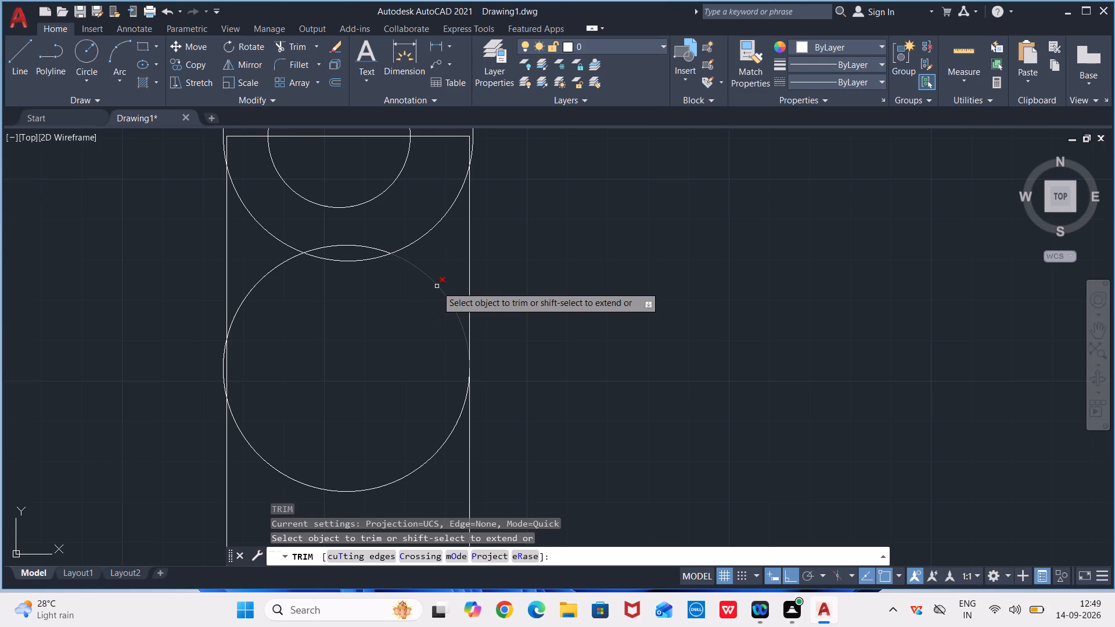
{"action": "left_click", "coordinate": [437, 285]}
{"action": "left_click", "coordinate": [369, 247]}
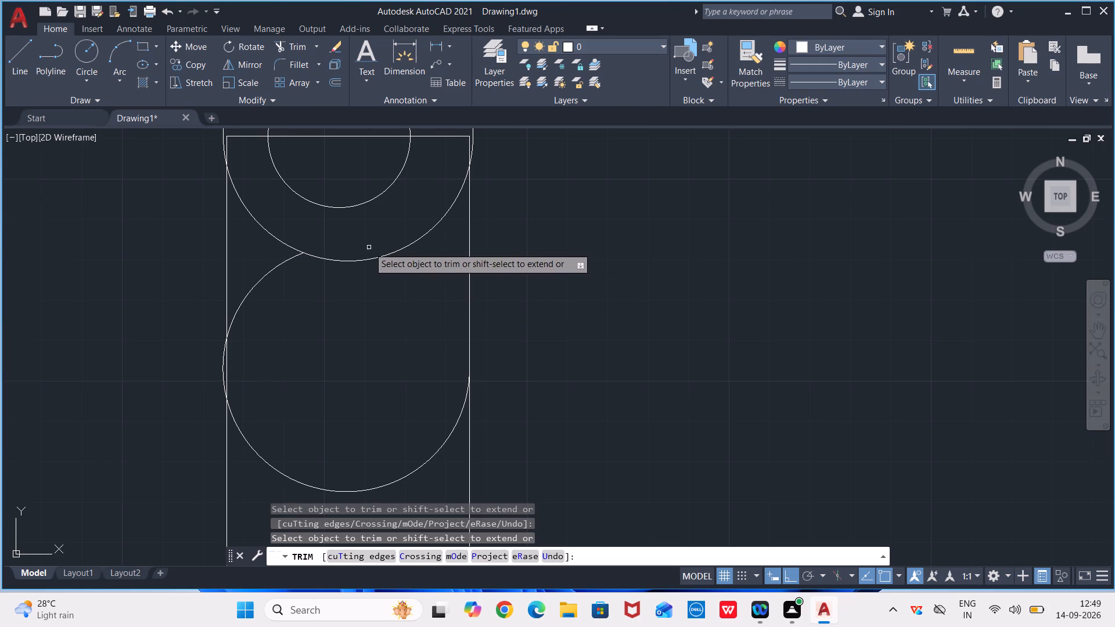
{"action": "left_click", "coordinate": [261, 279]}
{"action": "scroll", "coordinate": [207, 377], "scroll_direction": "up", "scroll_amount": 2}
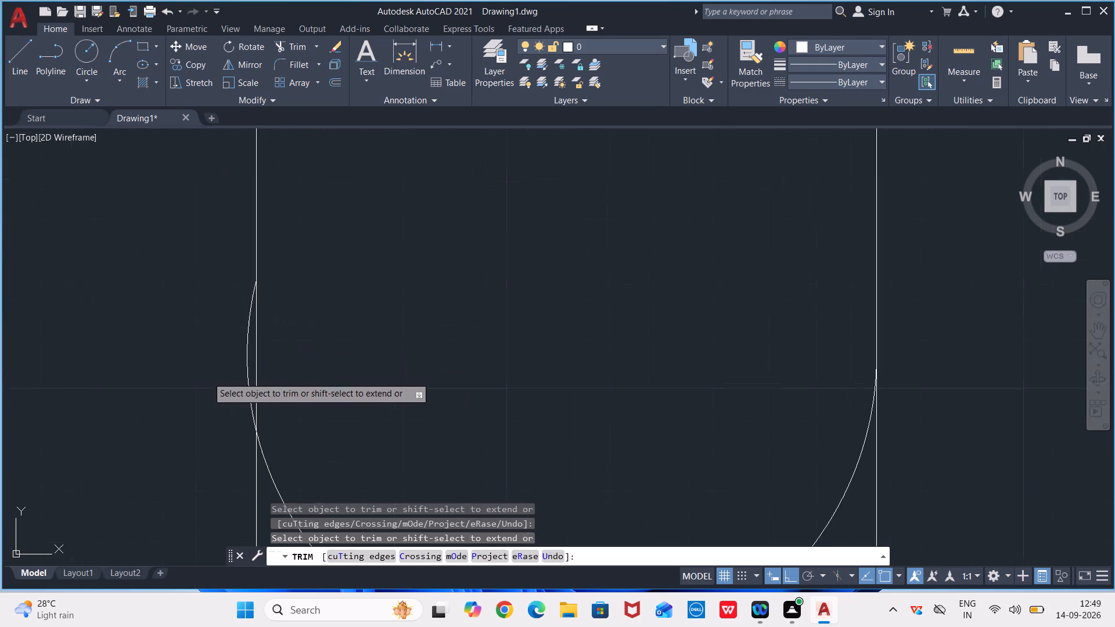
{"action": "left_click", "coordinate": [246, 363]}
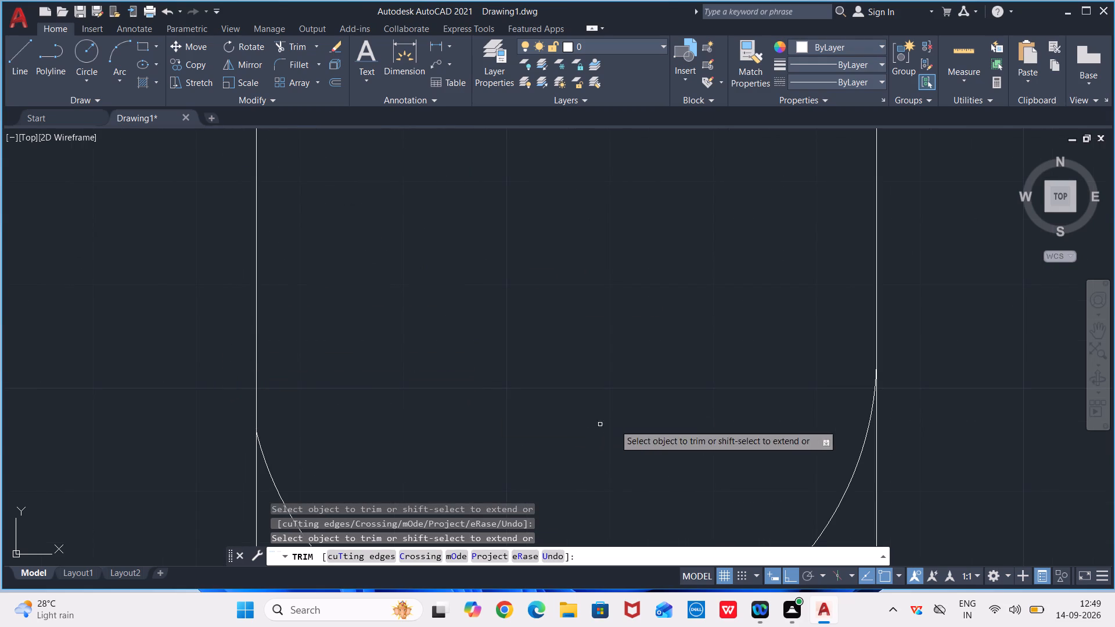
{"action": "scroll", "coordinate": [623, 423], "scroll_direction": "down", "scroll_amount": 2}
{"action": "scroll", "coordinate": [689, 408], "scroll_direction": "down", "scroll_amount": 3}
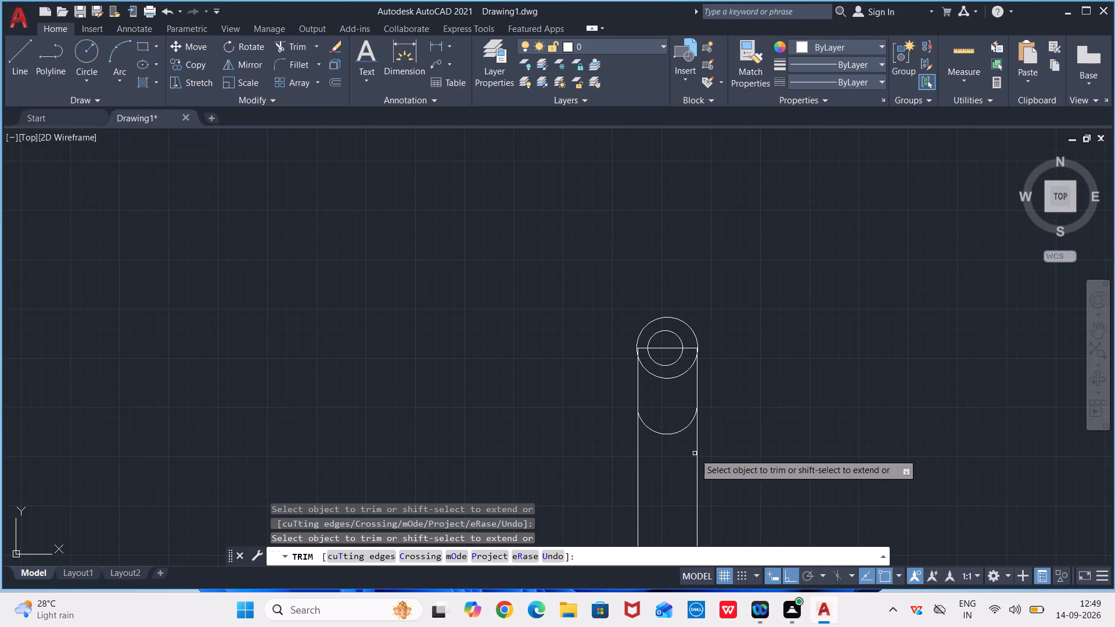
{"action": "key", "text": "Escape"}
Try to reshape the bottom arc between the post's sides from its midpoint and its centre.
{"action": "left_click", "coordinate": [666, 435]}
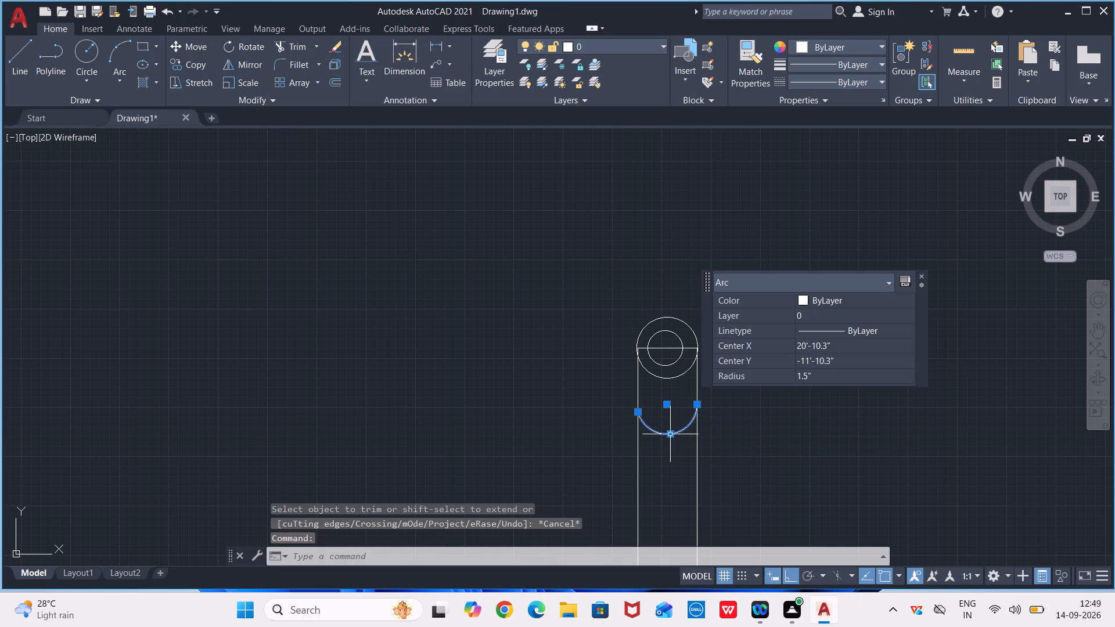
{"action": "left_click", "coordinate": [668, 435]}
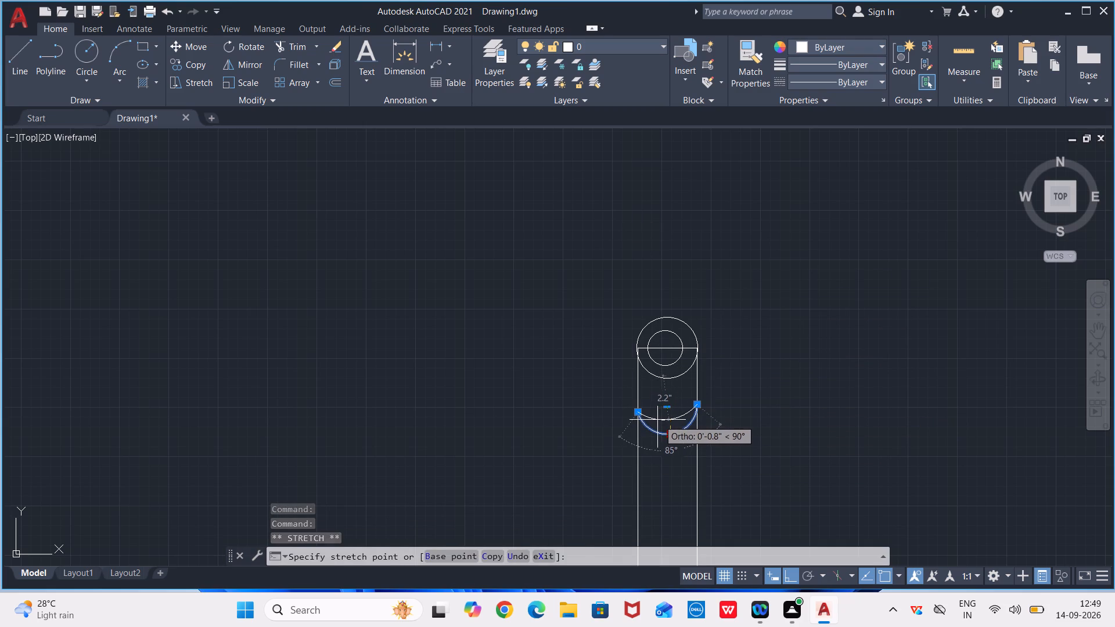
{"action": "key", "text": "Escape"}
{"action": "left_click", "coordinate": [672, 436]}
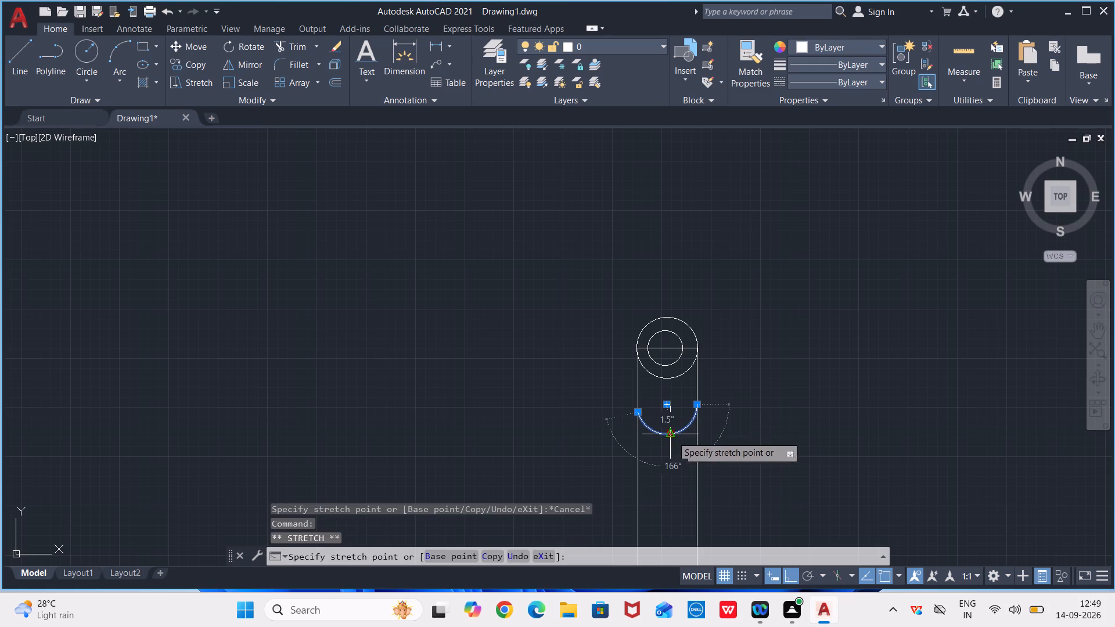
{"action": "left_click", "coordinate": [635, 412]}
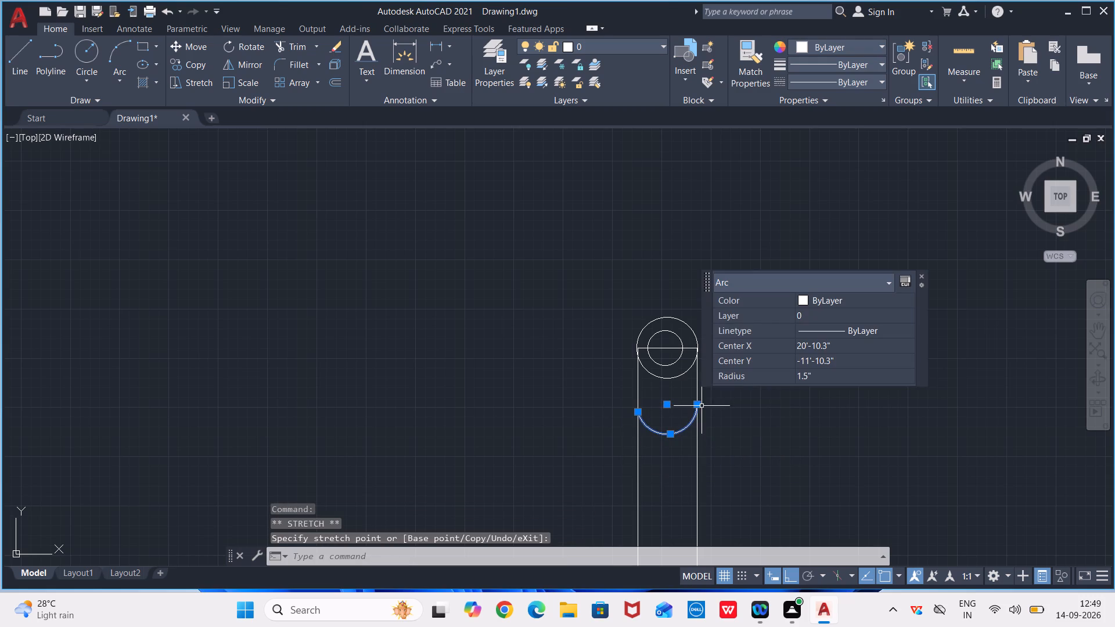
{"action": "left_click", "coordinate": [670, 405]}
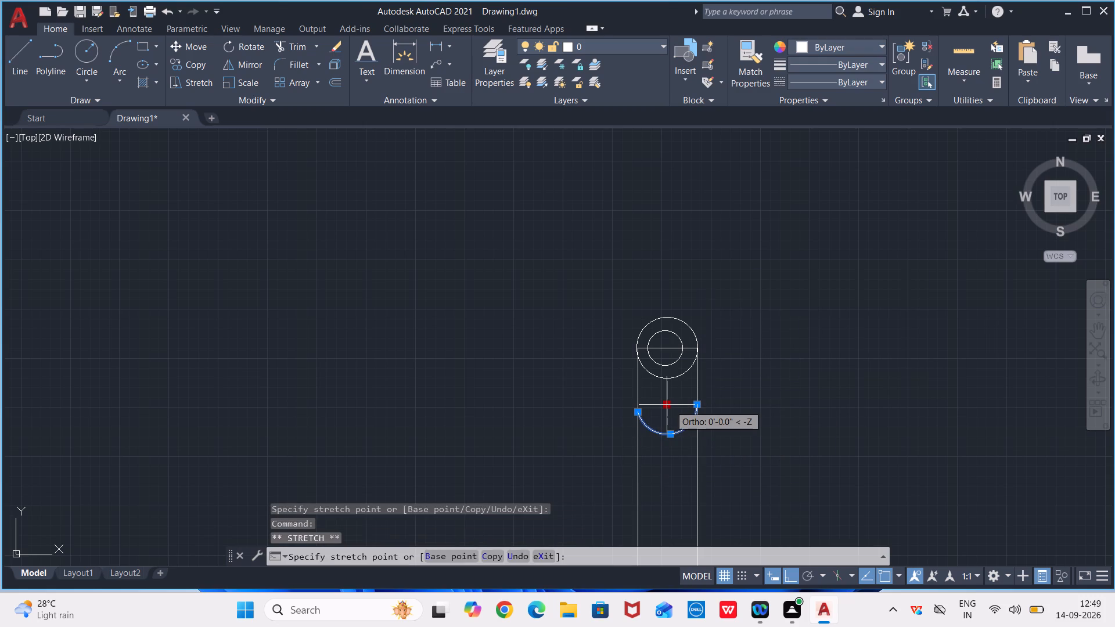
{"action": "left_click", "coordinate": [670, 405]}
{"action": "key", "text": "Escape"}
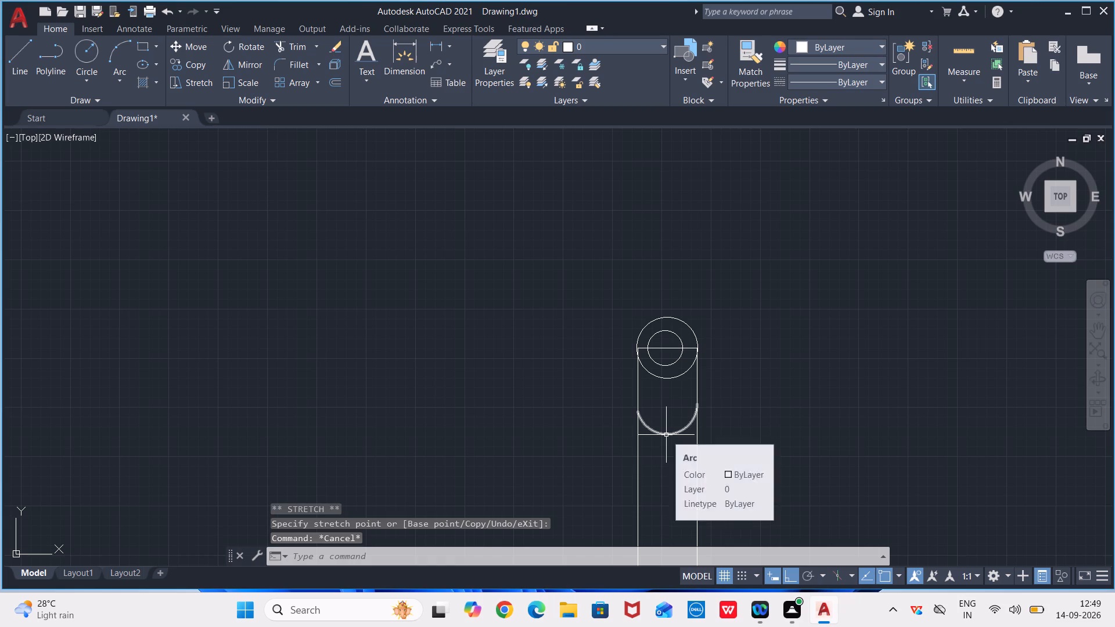
Erase the arc between the post's sides, just below the outer circle.
{"action": "key", "text": "Delete"}
{"action": "key", "text": "Delete"}
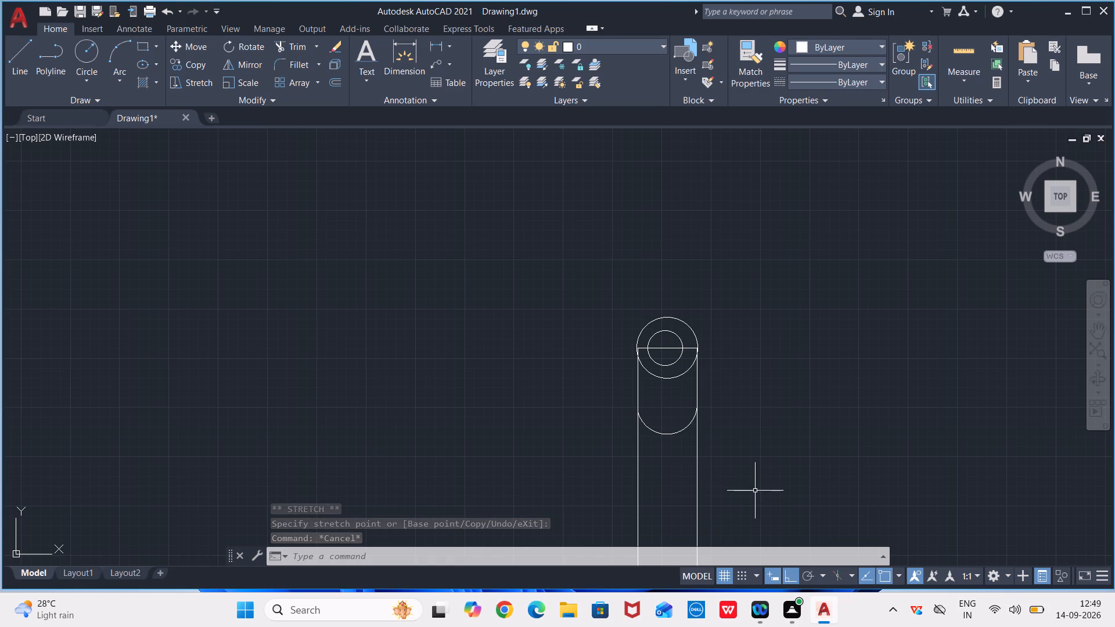
{"action": "left_click", "coordinate": [655, 431]}
{"action": "key", "text": "Delete"}
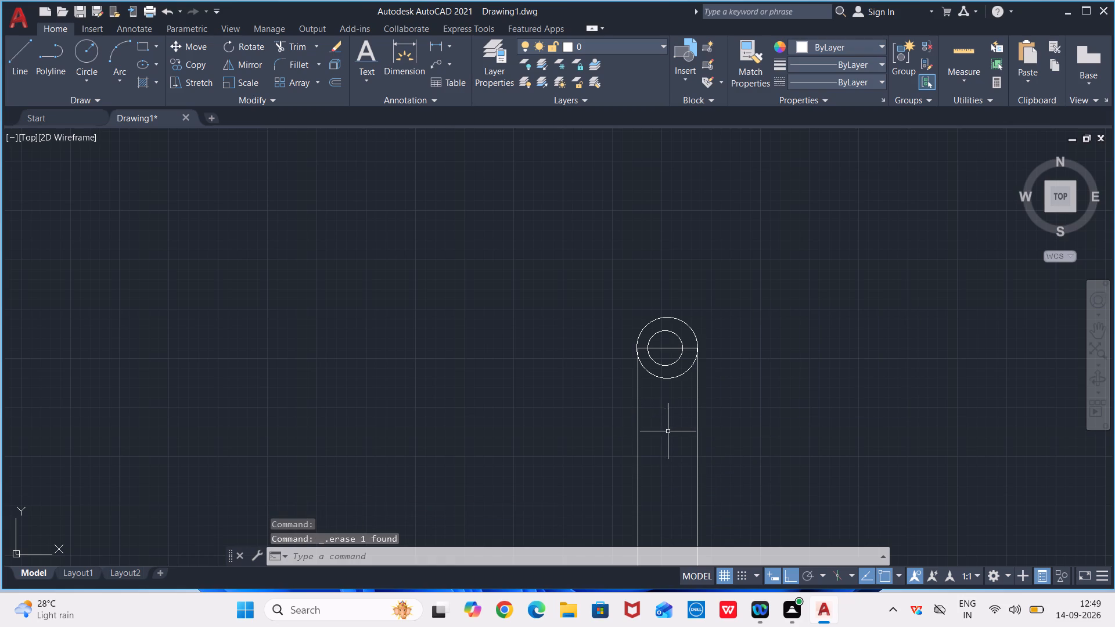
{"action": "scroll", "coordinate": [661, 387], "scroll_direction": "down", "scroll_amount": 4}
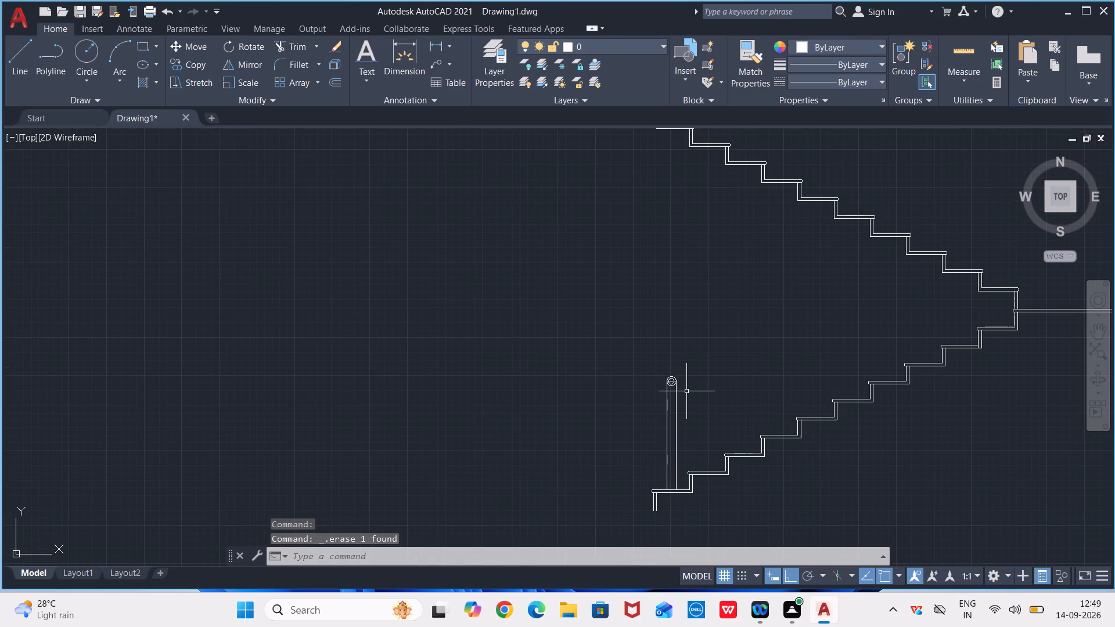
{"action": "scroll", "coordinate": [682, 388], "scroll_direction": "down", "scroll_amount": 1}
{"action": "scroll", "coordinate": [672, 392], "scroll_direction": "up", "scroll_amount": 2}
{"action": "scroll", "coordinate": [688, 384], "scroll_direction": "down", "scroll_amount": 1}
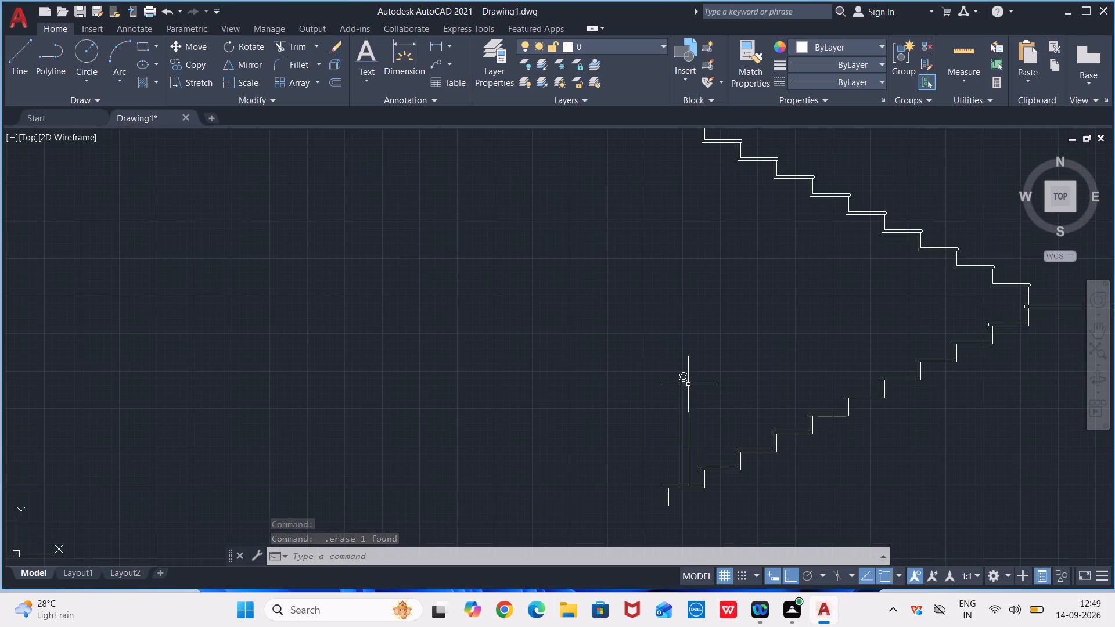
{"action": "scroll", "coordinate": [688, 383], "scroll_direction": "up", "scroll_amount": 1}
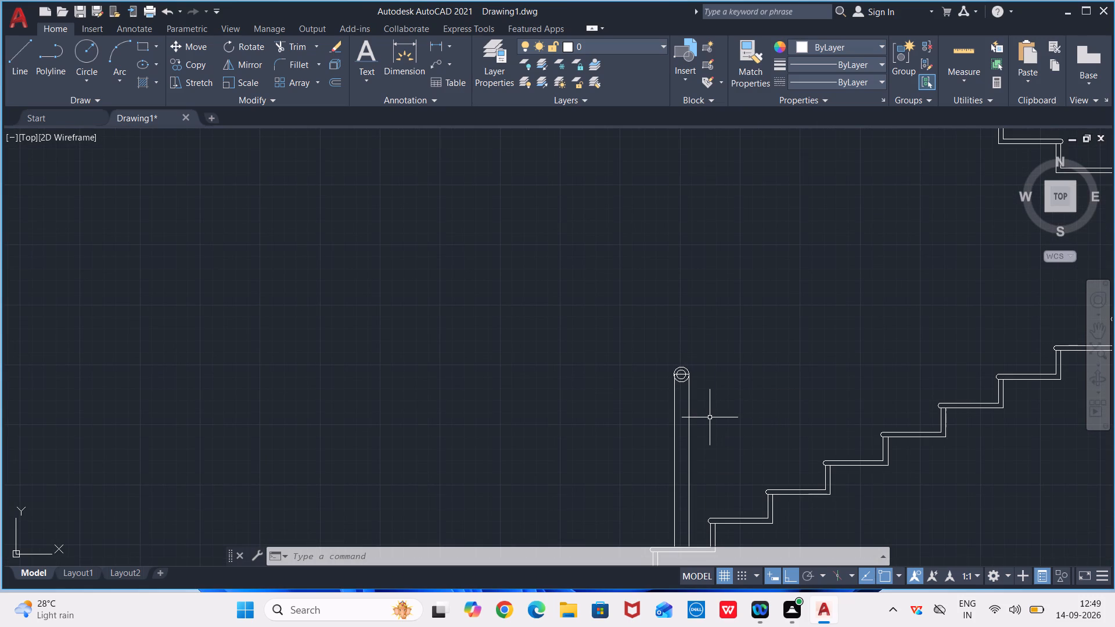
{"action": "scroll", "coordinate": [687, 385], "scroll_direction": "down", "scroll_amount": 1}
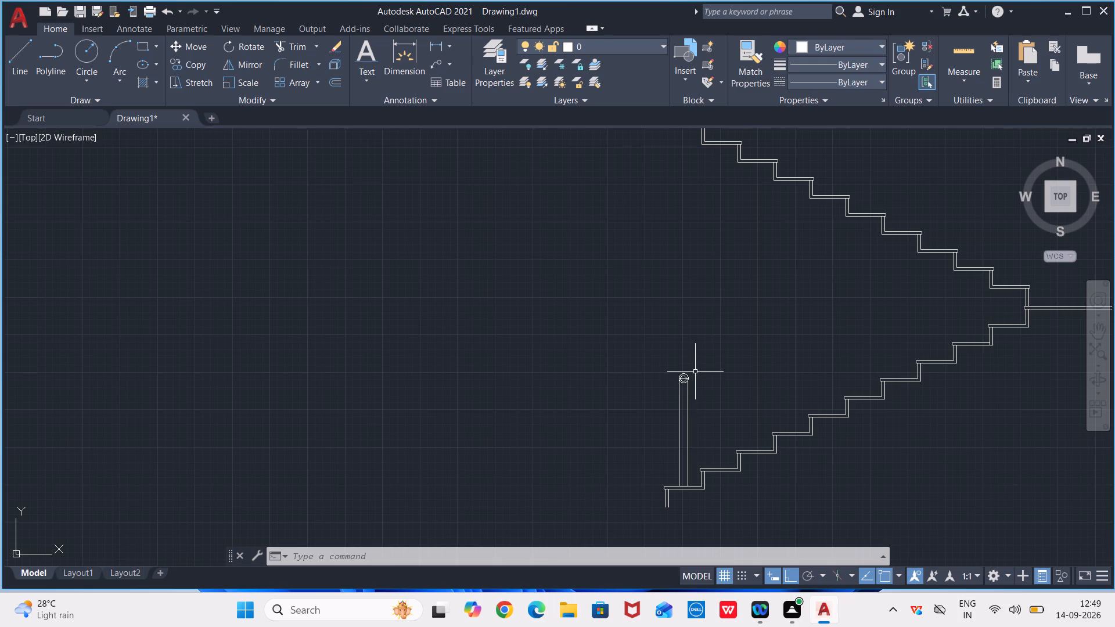
Copy the circular-topped post from its bottom right corner on the lowest tread onto the landing's top surface, about 11'-2.8" away at 26°.
{"action": "left_click_drag", "start_coordinate": [694, 370], "coordinate": [675, 405]}
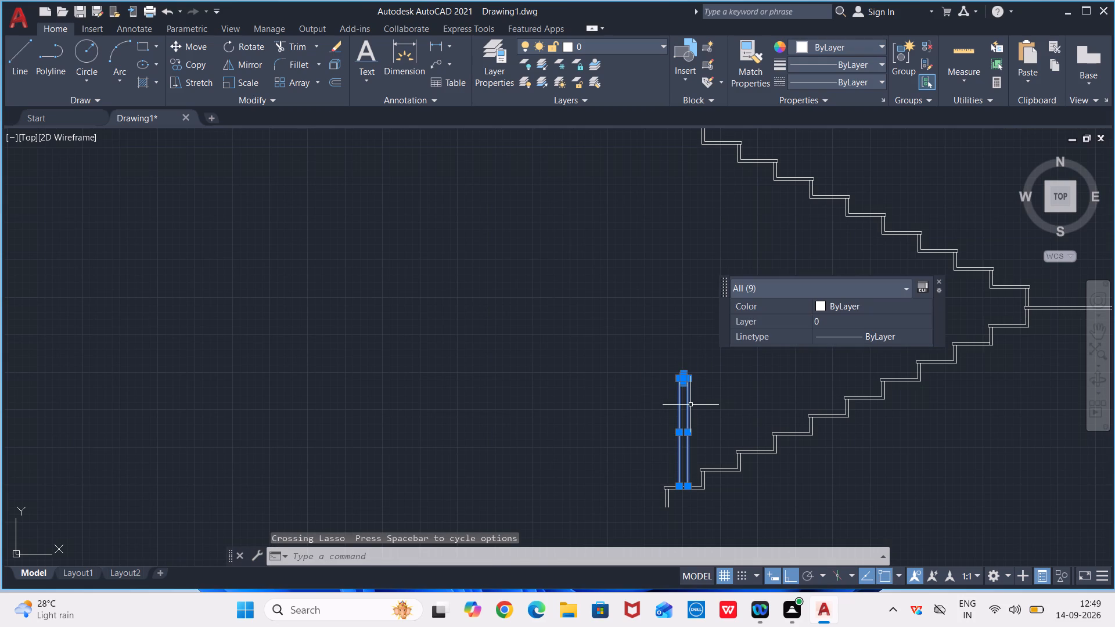
{"action": "key", "text": "c"}
{"action": "key", "text": "o"}
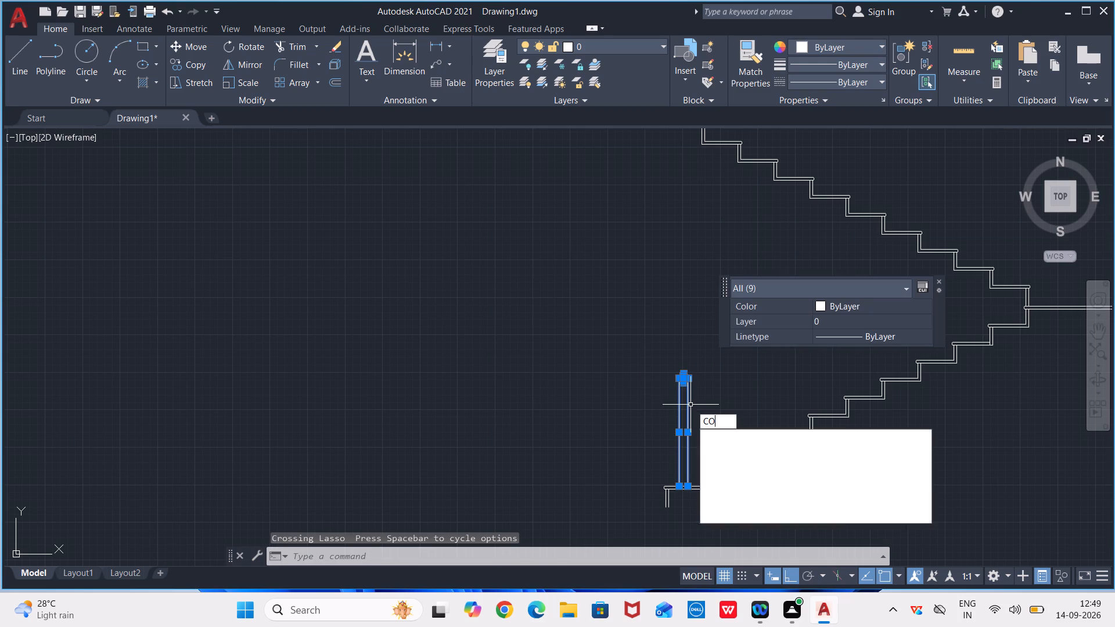
{"action": "key", "text": "Return"}
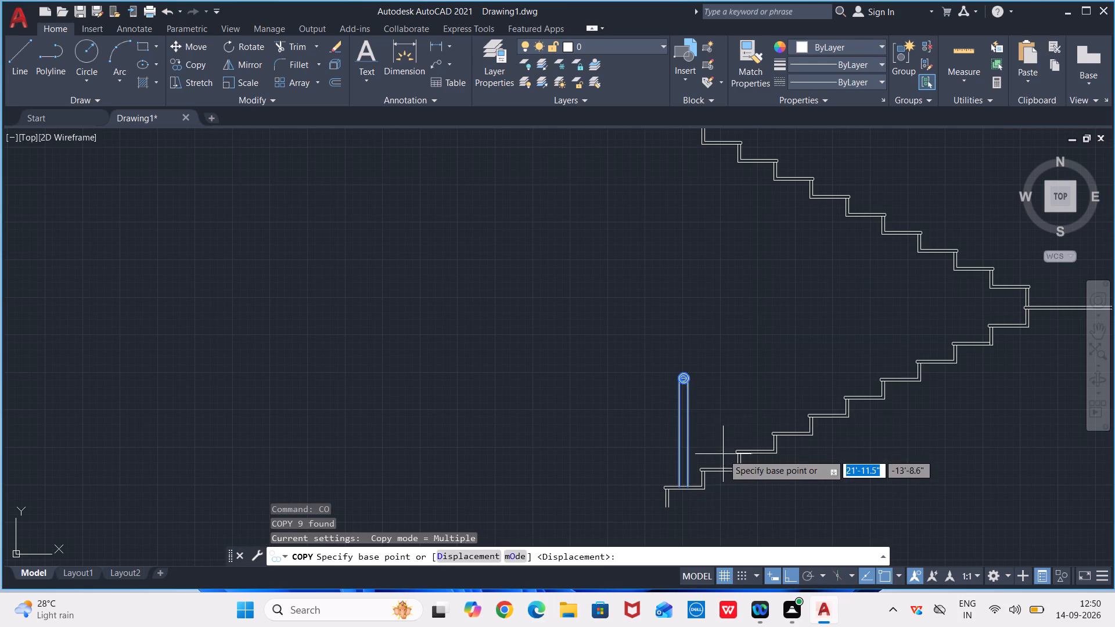
{"action": "scroll", "coordinate": [722, 456], "scroll_direction": "up", "scroll_amount": 2}
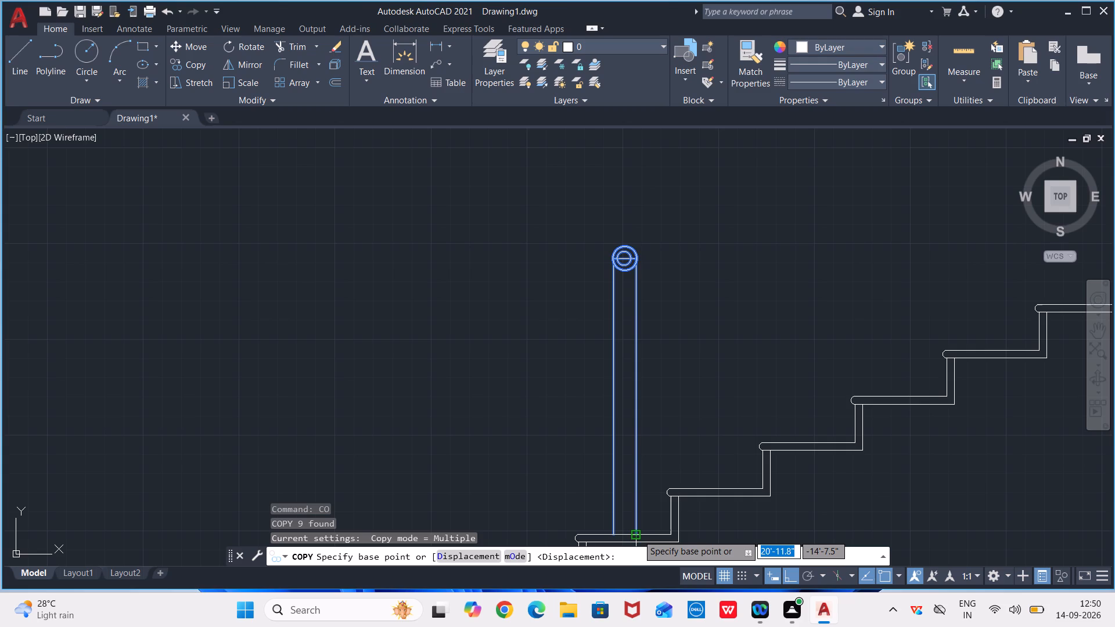
{"action": "left_click", "coordinate": [638, 534]}
{"action": "scroll", "coordinate": [835, 341], "scroll_direction": "down", "scroll_amount": 1}
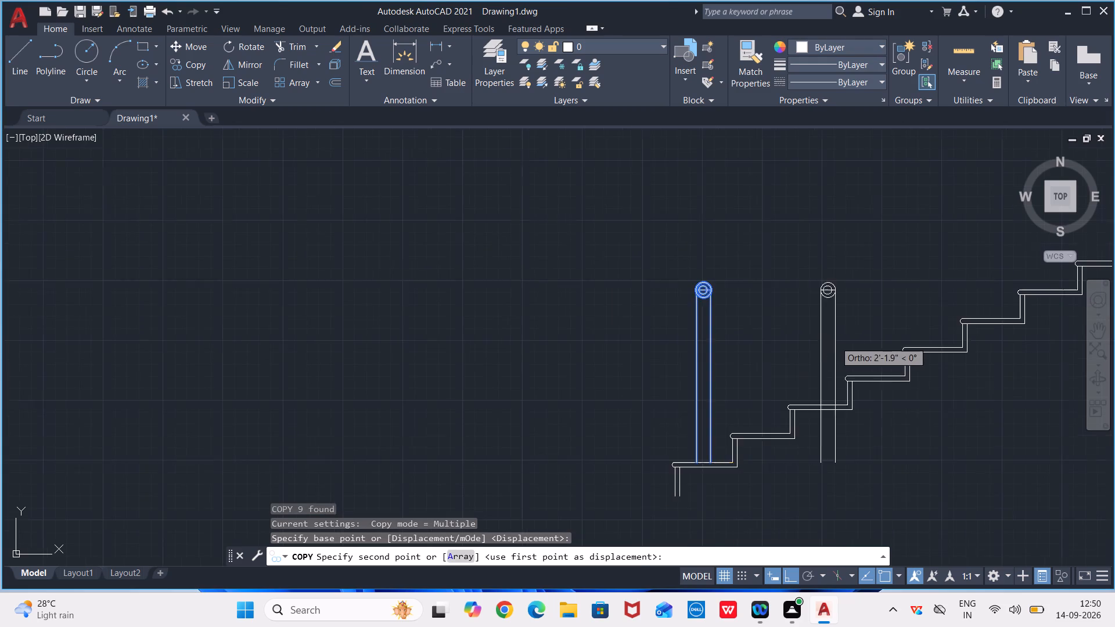
{"action": "scroll", "coordinate": [835, 341], "scroll_direction": "down", "scroll_amount": 1}
{"action": "middle_click_drag", "start_coordinate": [953, 297], "coordinate": [679, 413]}
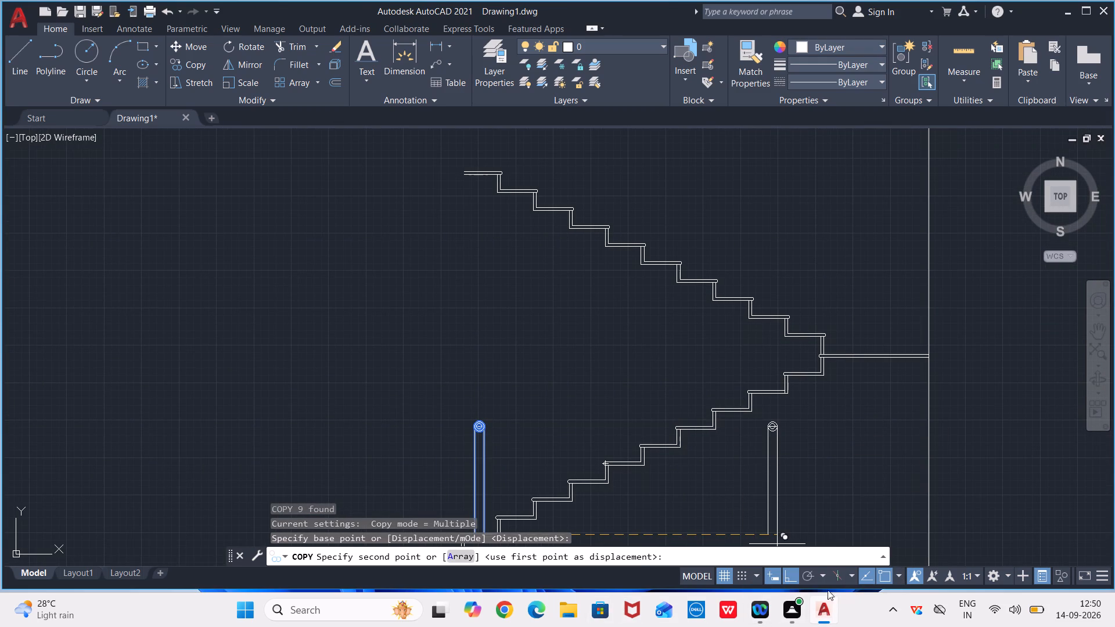
{"action": "left_click", "coordinate": [792, 574]}
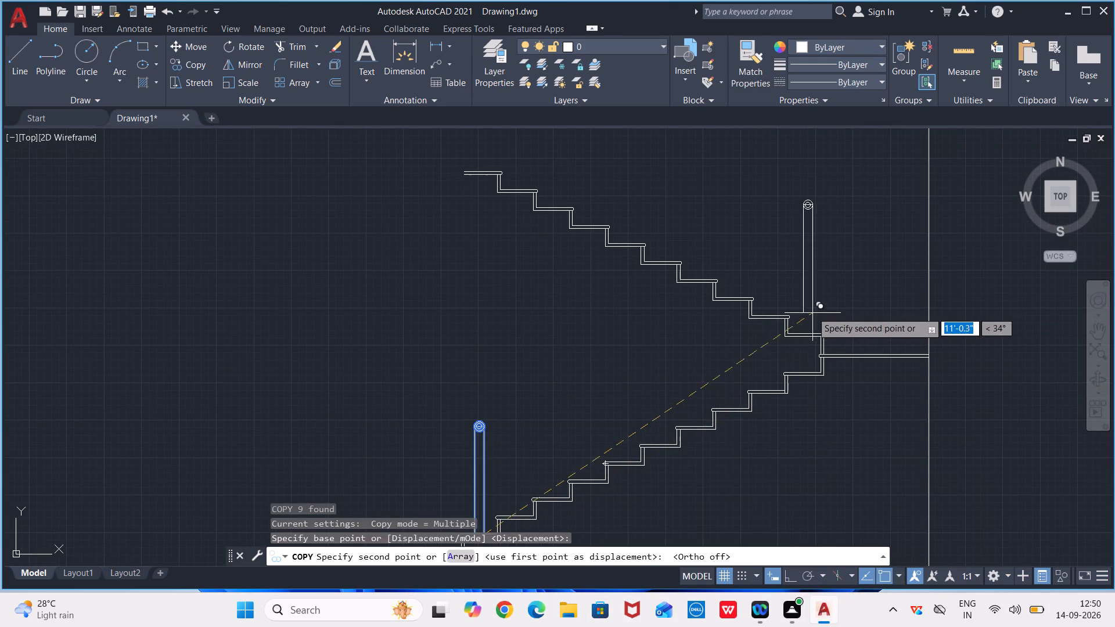
{"action": "scroll", "coordinate": [810, 309], "scroll_direction": "up", "scroll_amount": 1}
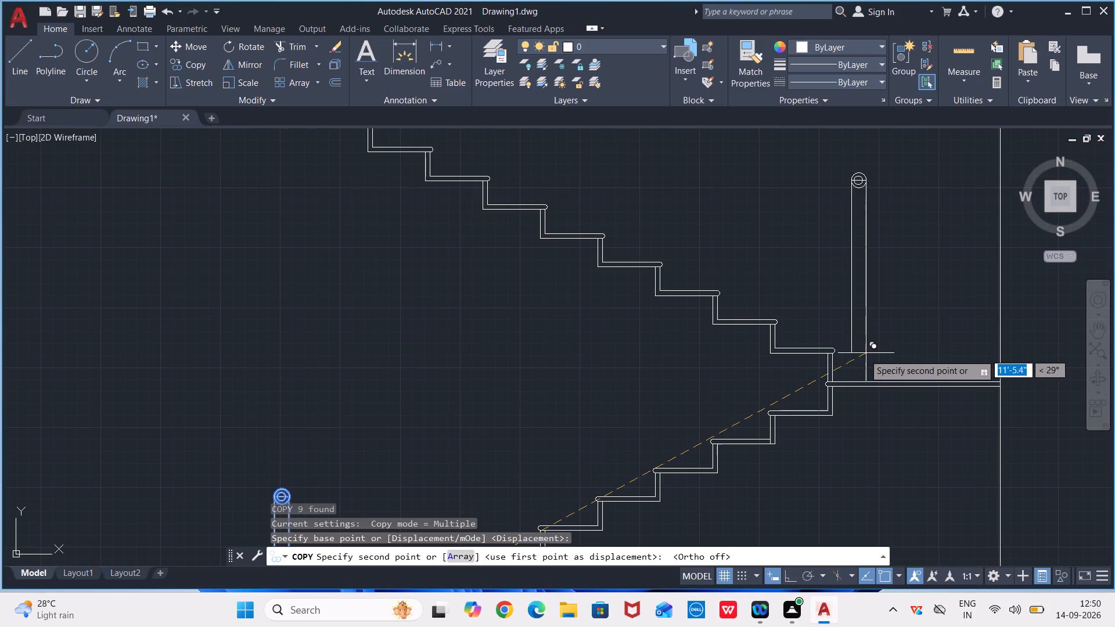
{"action": "scroll", "coordinate": [855, 356], "scroll_direction": "up", "scroll_amount": 2}
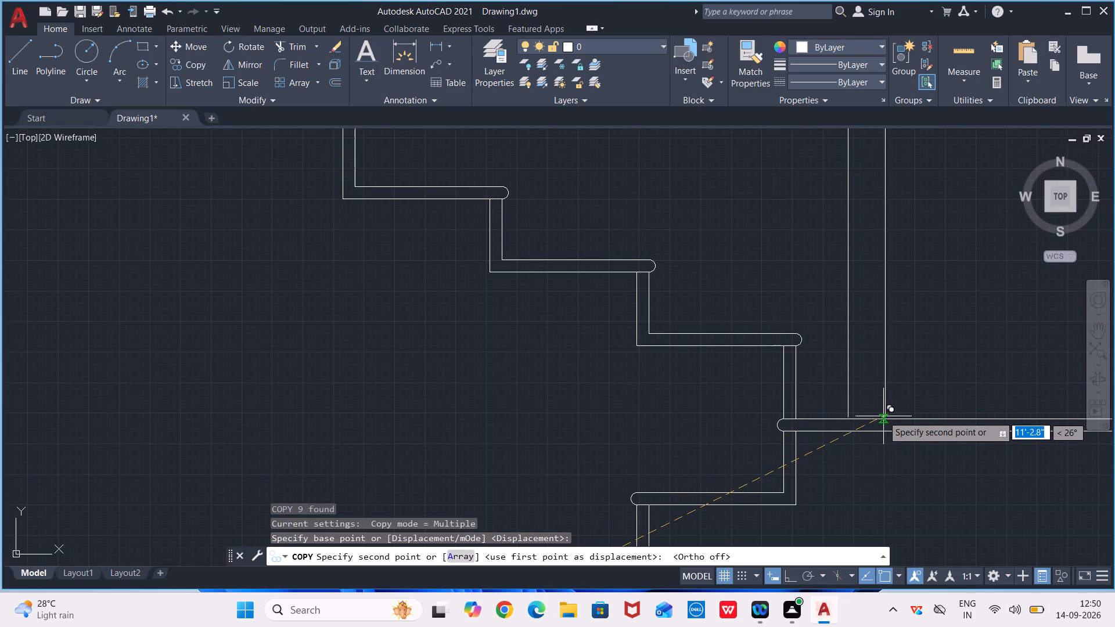
{"action": "scroll", "coordinate": [882, 412], "scroll_direction": "up", "scroll_amount": 1}
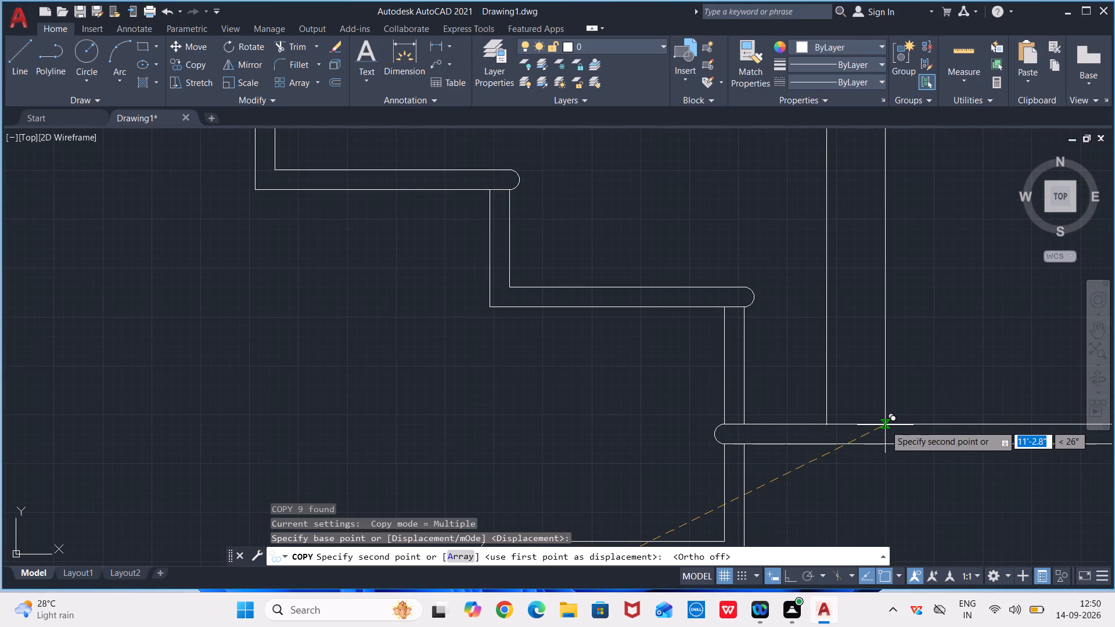
{"action": "left_click", "coordinate": [885, 425]}
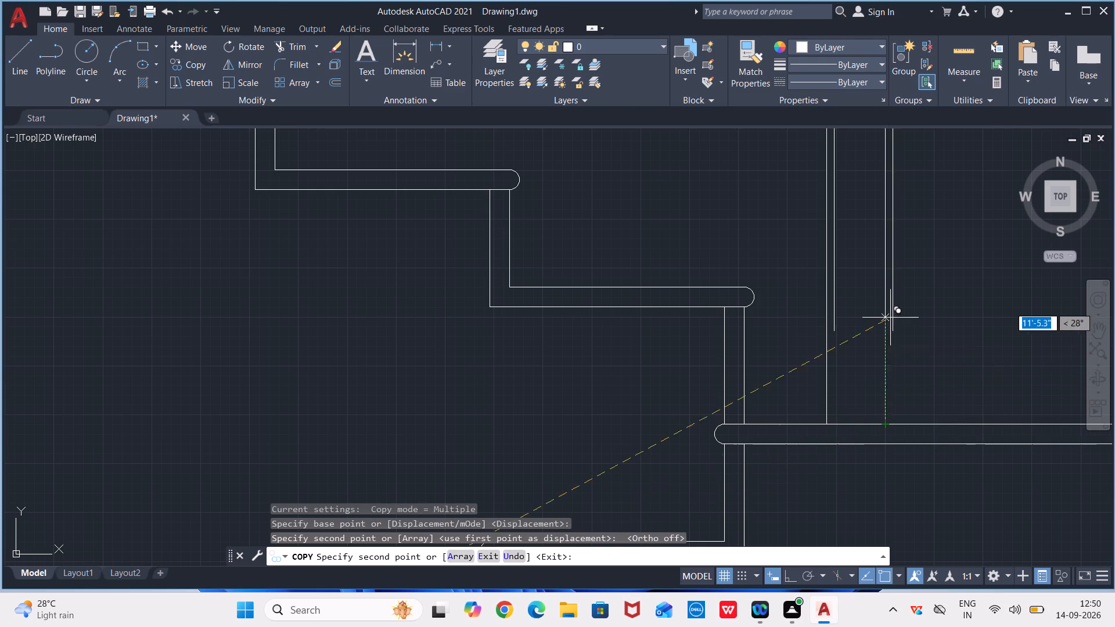
Place another copy of the post above the landing post, with its bottom right corner on the right quadrant of that post's outer circle.
{"action": "scroll", "coordinate": [889, 302], "scroll_direction": "down", "scroll_amount": 2}
{"action": "middle_click_drag", "start_coordinate": [884, 279], "coordinate": [804, 509]}
{"action": "scroll", "coordinate": [884, 279], "scroll_direction": "down", "scroll_amount": 1}
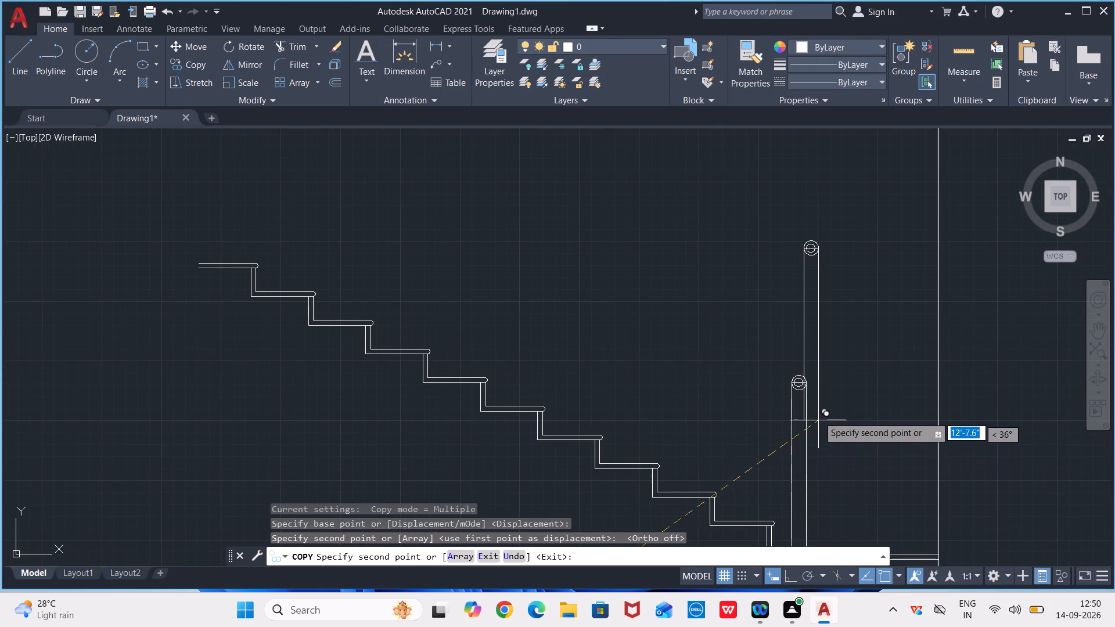
{"action": "scroll", "coordinate": [818, 358], "scroll_direction": "up", "scroll_amount": 2}
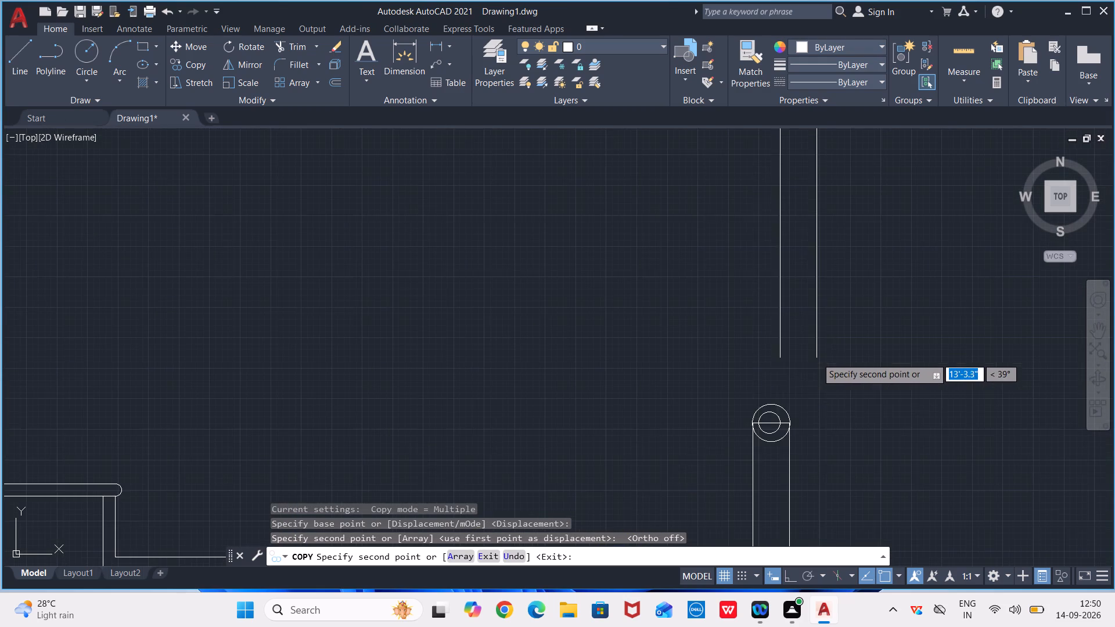
{"action": "left_click", "coordinate": [790, 420]}
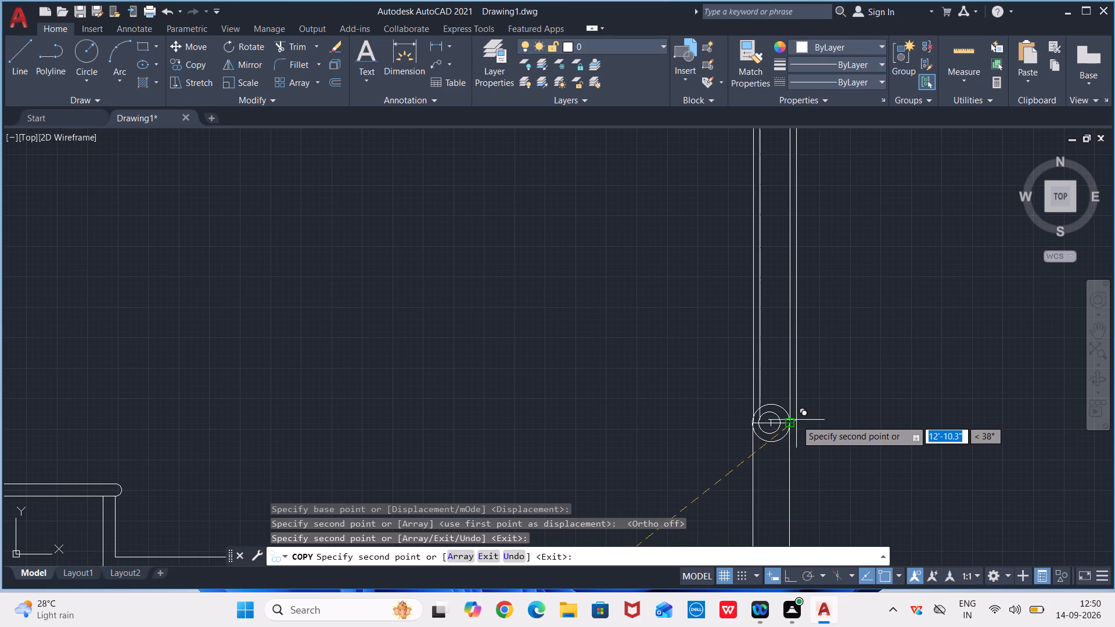
{"action": "key", "text": "Escape"}
{"action": "scroll", "coordinate": [797, 417], "scroll_direction": "down", "scroll_amount": 5}
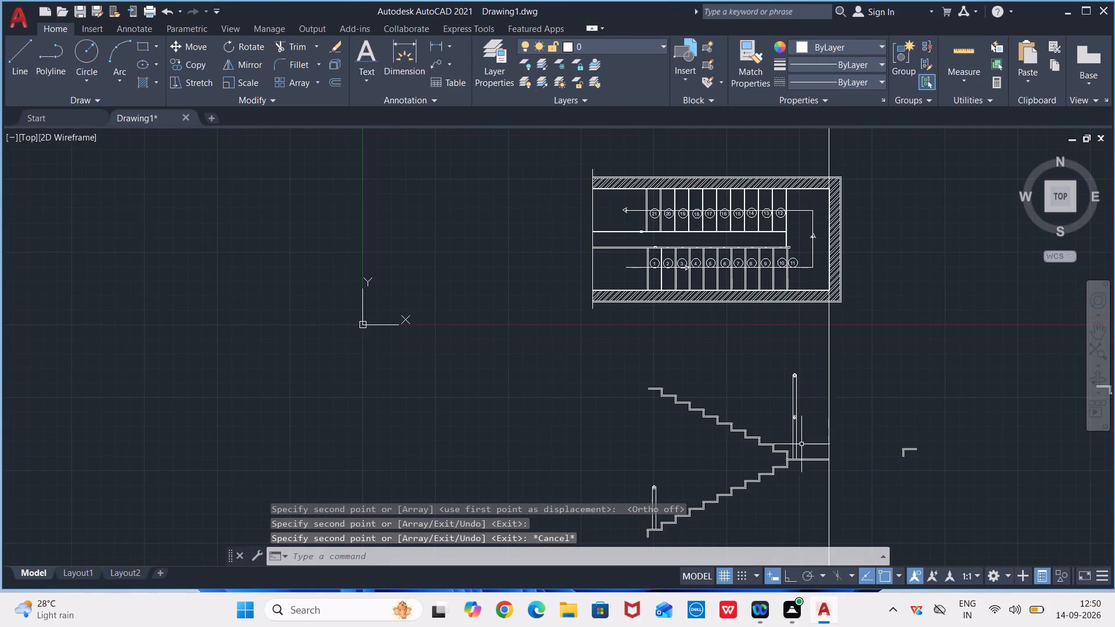
{"action": "middle_click_drag", "start_coordinate": [783, 433], "coordinate": [760, 361]}
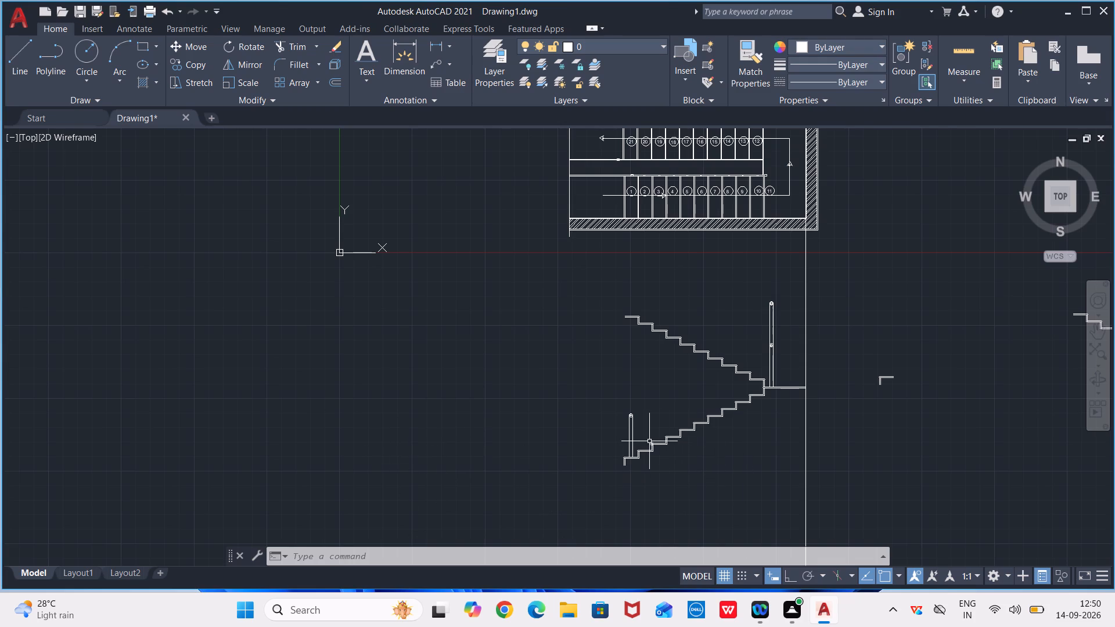
From the midpoint of the second tread's top edge, draw a 0.5" line along the tread and a 3' vertical line upward.
{"action": "scroll", "coordinate": [645, 444], "scroll_direction": "up", "scroll_amount": 1}
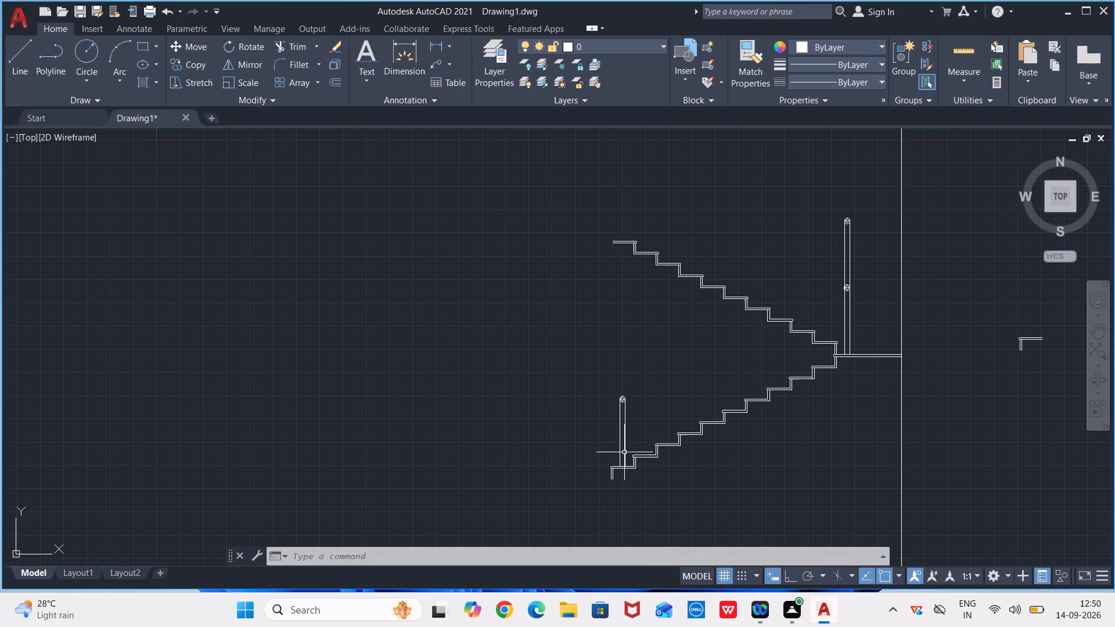
{"action": "scroll", "coordinate": [668, 434], "scroll_direction": "up", "scroll_amount": 2}
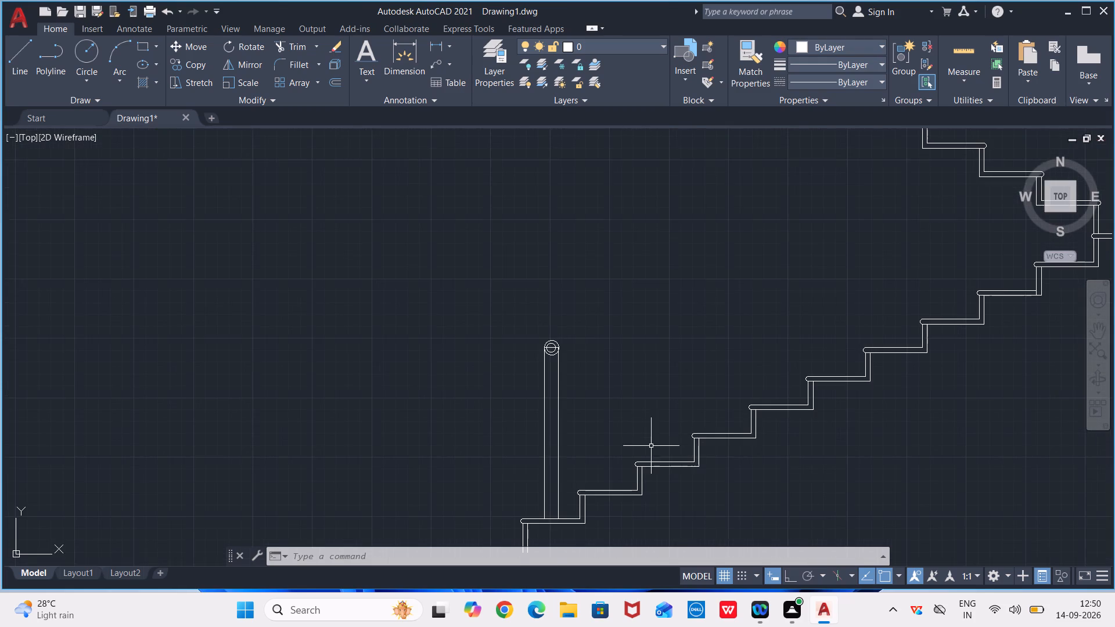
{"action": "middle_click_drag", "start_coordinate": [648, 445], "coordinate": [616, 366]}
{"action": "scroll", "coordinate": [544, 377], "scroll_direction": "up", "scroll_amount": 2}
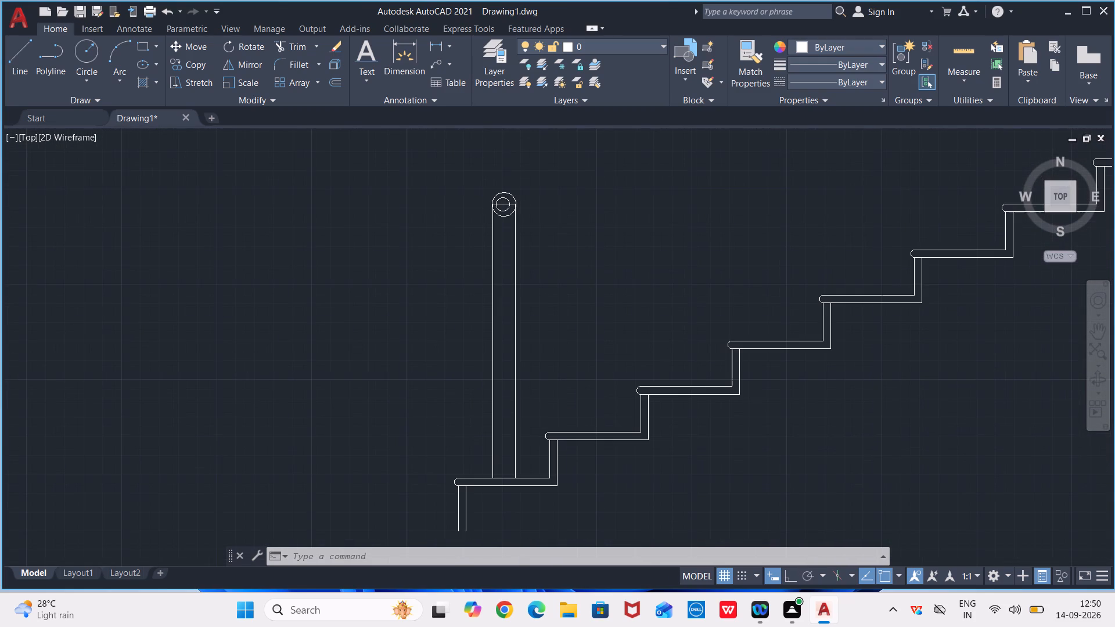
{"action": "key", "text": "l"}
{"action": "key", "text": "Return"}
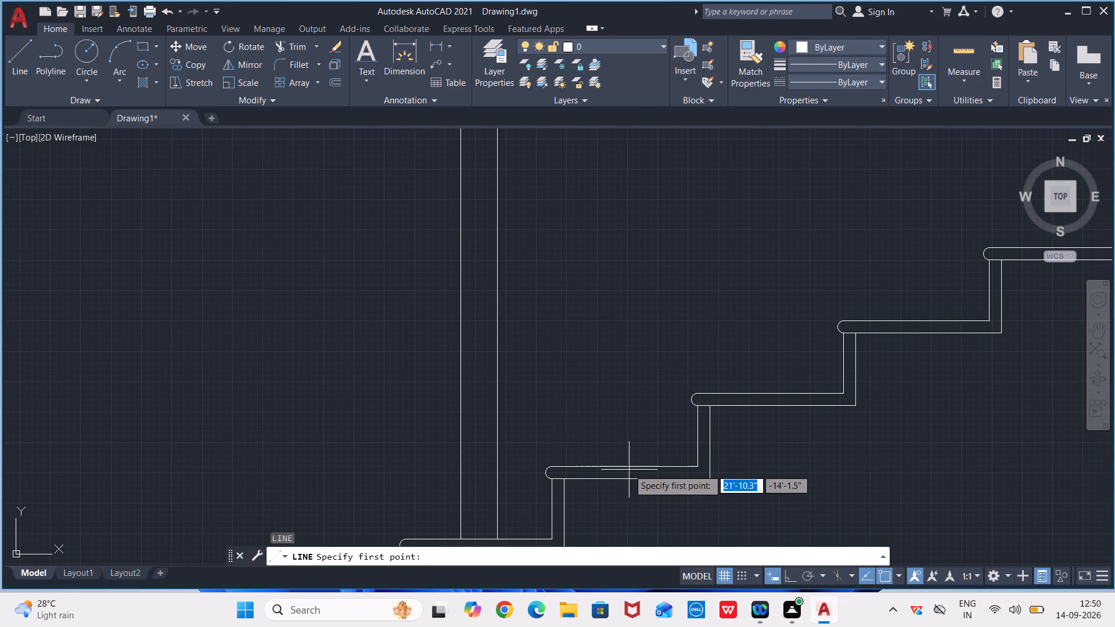
{"action": "left_click", "coordinate": [628, 466]}
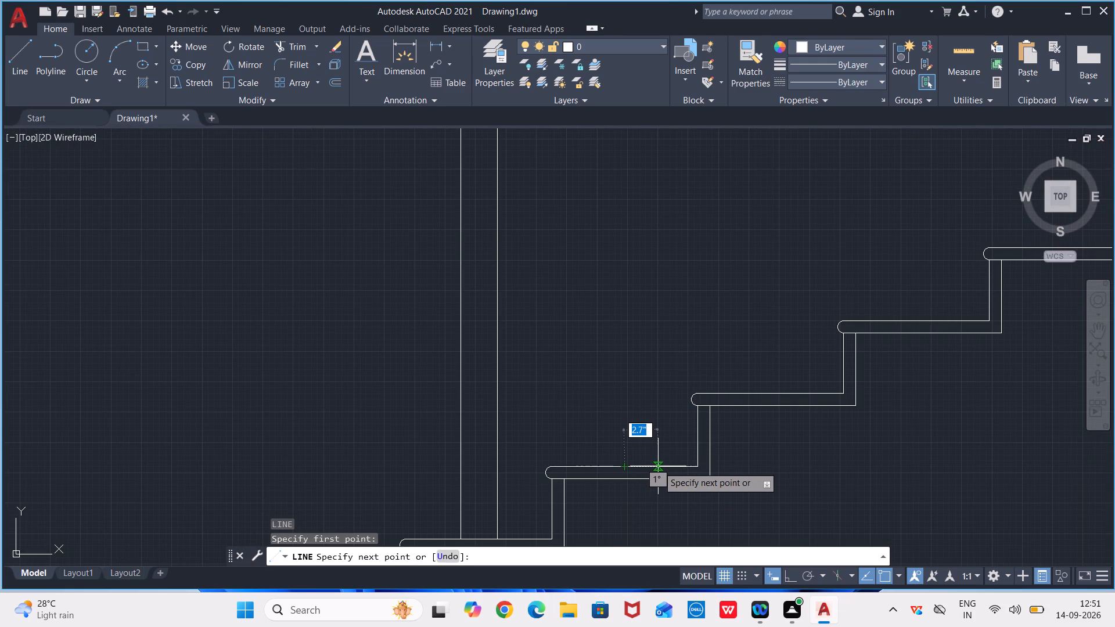
{"action": "type", "text": "0.5"}
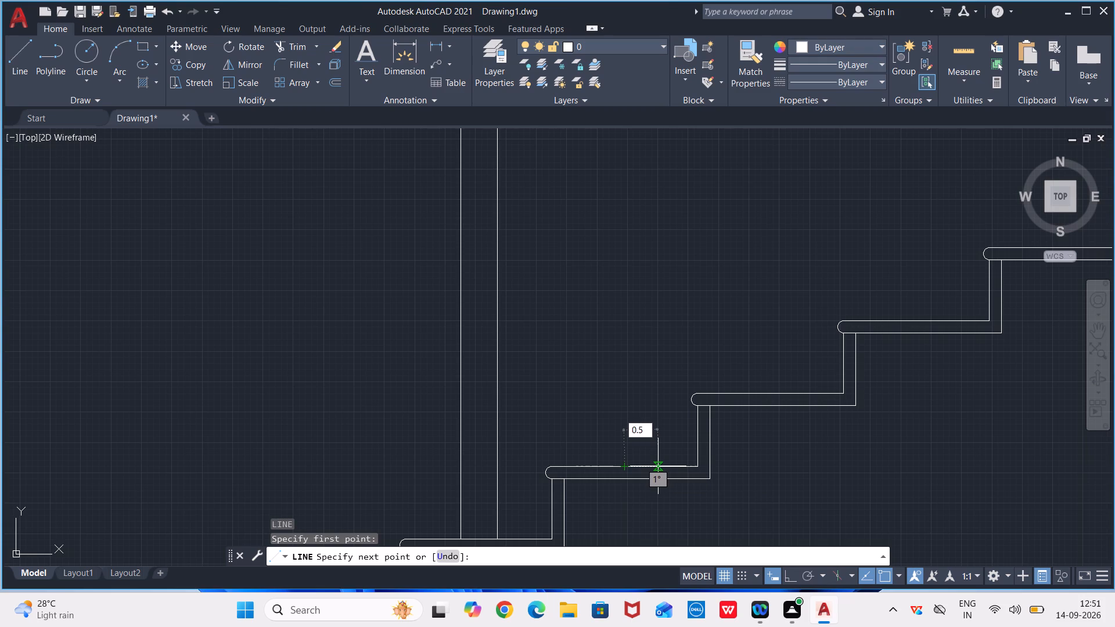
{"action": "key", "text": "shift+quotedbl"}
{"action": "key", "text": "Return"}
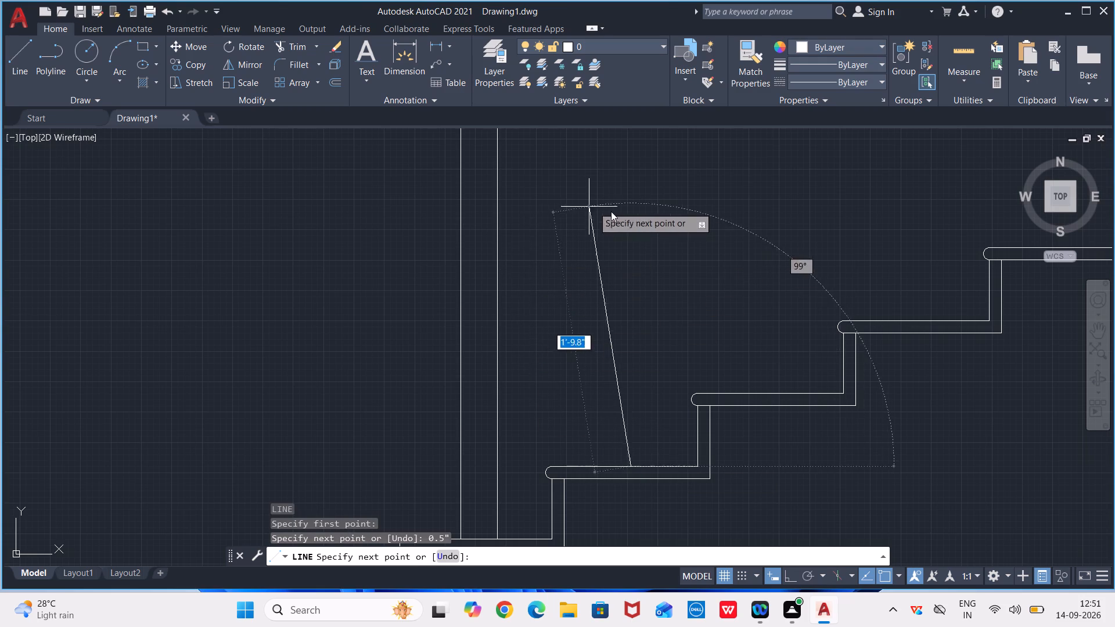
{"action": "left_click", "coordinate": [790, 576]}
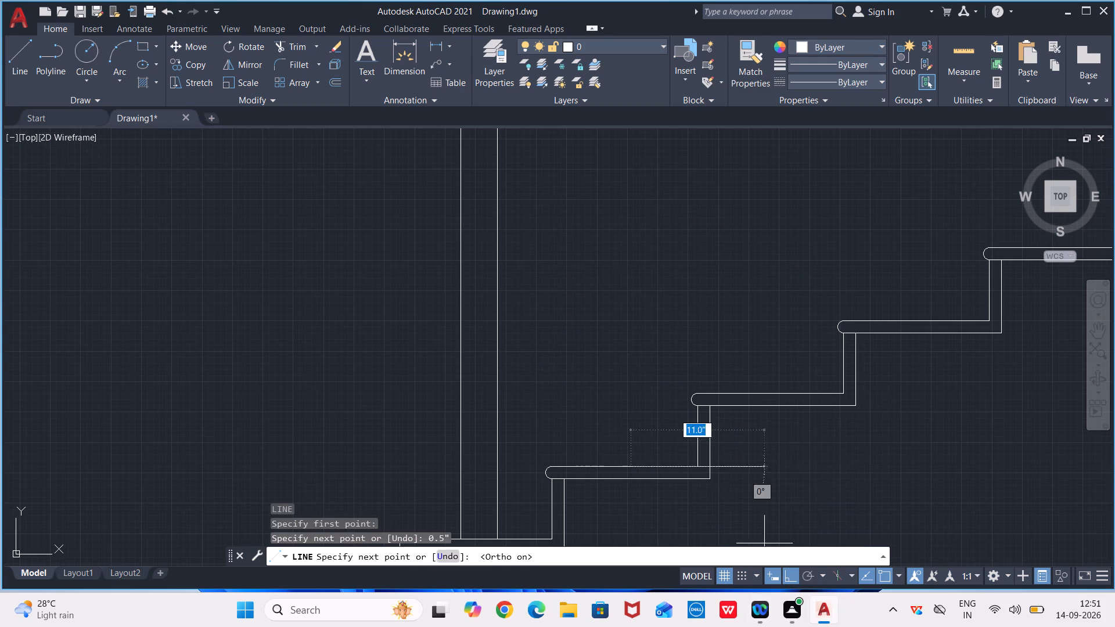
{"action": "key", "text": "3"}
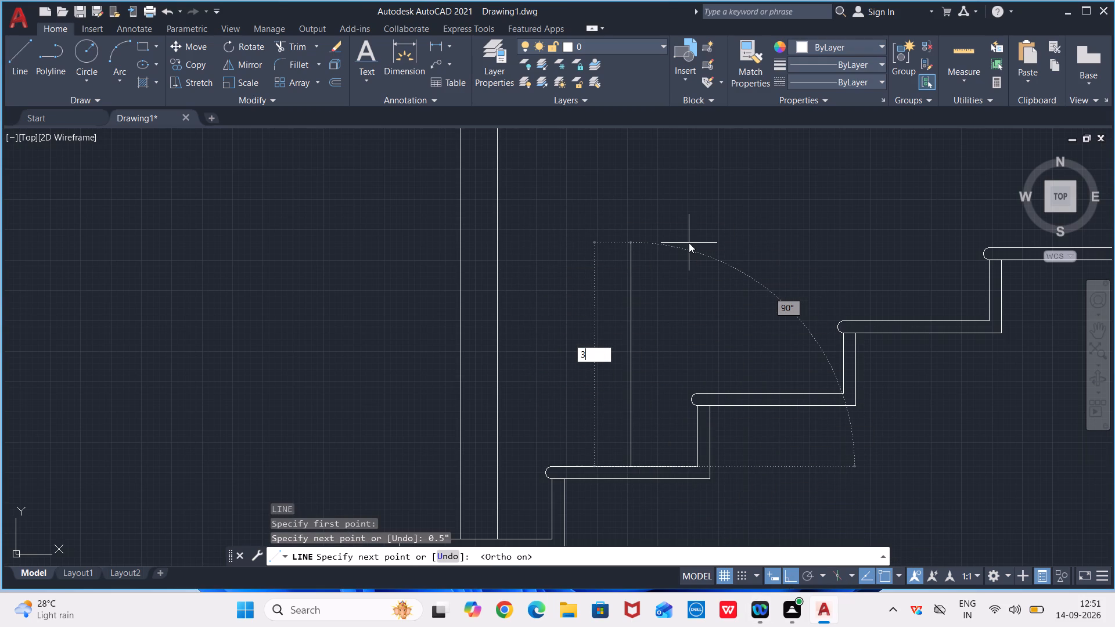
{"action": "key", "text": "apostrophe"}
{"action": "key", "text": "Return"}
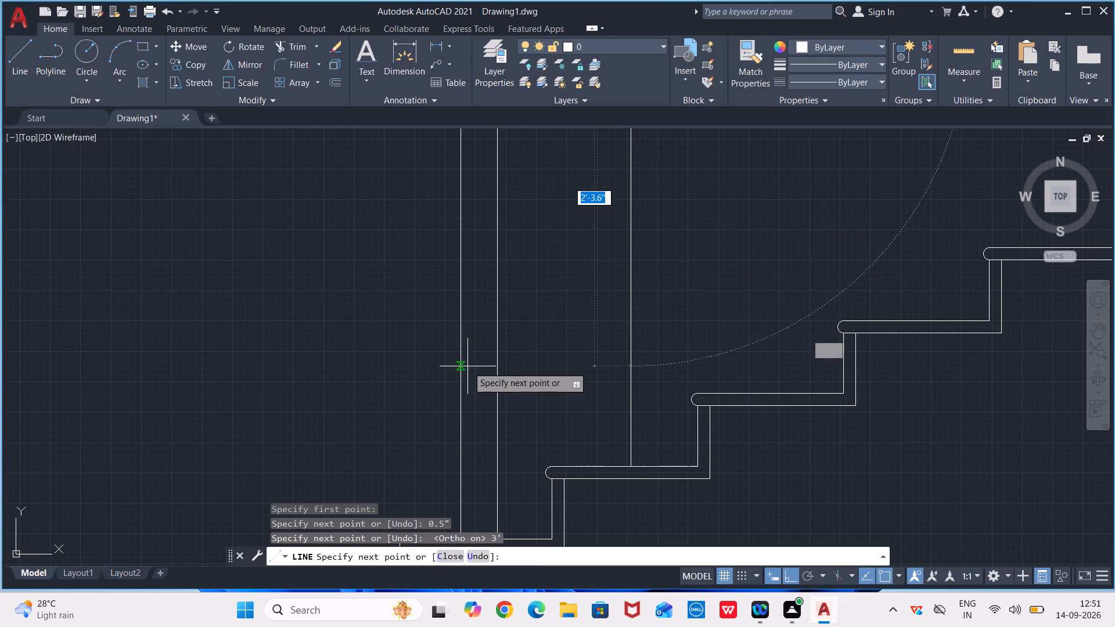
Continue the outline with a 1" top edge toward the post and a 3' line down to the tread, completing a slim baluster.
{"action": "scroll", "coordinate": [556, 412], "scroll_direction": "down", "scroll_amount": 3}
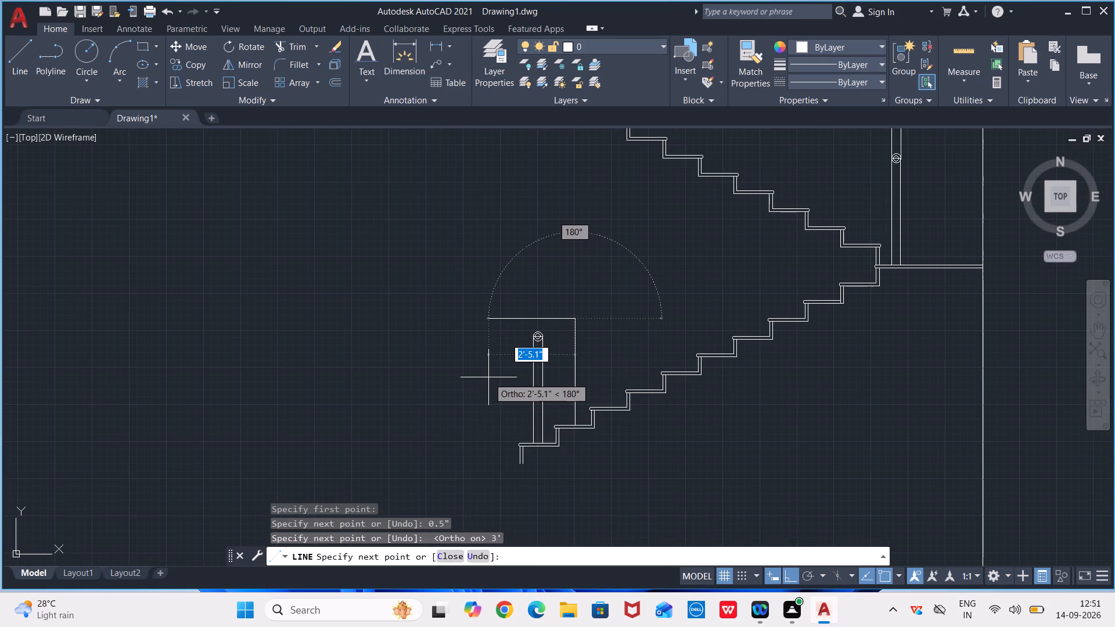
{"action": "key", "text": "1"}
{"action": "key", "text": "shift+quotedbl"}
{"action": "key", "text": "Return"}
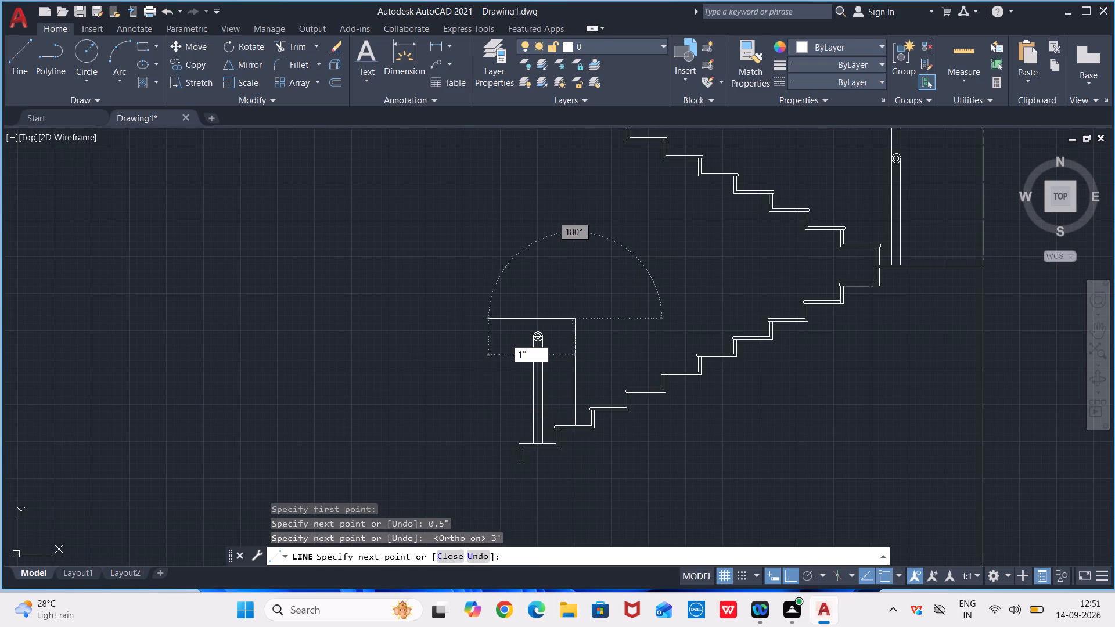
{"action": "type", "text": "3'"}
{"action": "key", "text": "Return"}
{"action": "key", "text": "Escape"}
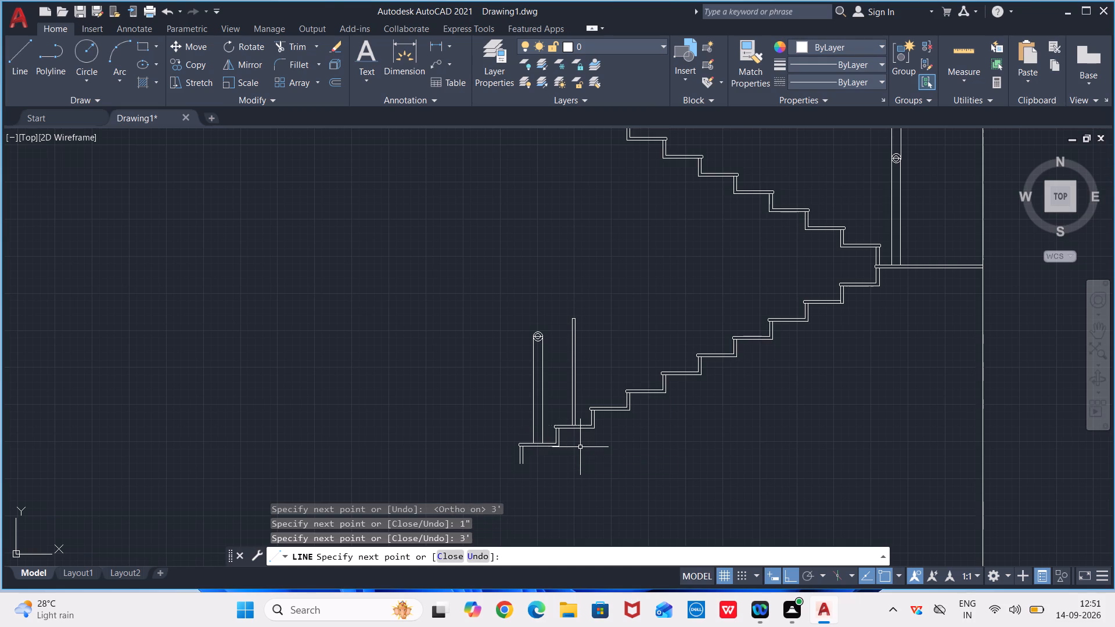
Copy the slim baluster from the midpoint of its base onto the third tread, about 1'-1.8" away at 26°, with Ortho off.
{"action": "scroll", "coordinate": [585, 353], "scroll_direction": "up", "scroll_amount": 1}
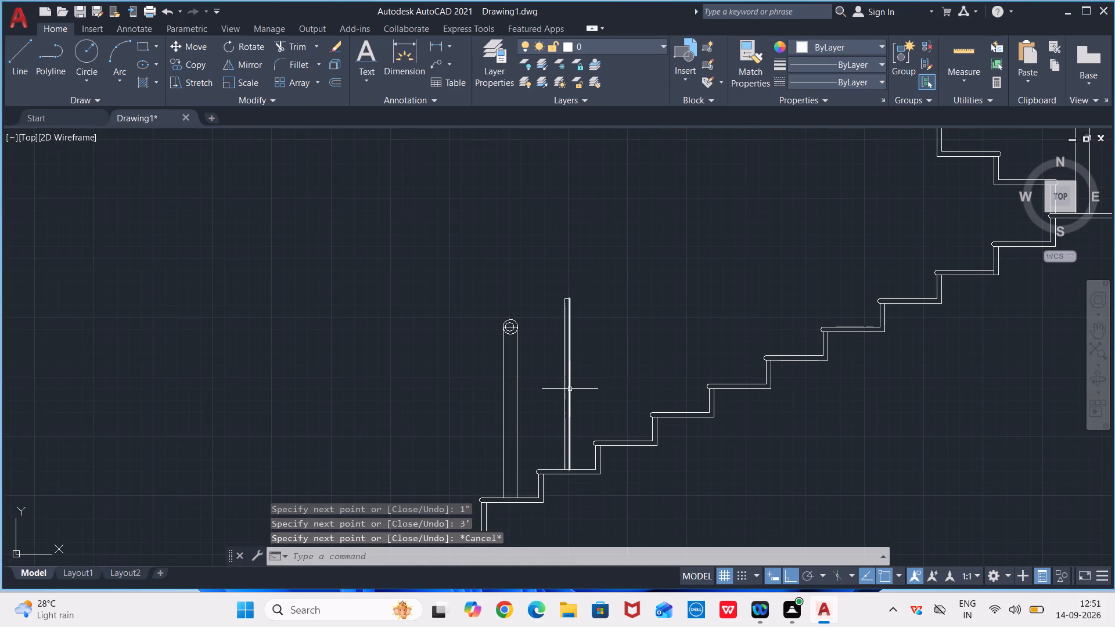
{"action": "left_click", "coordinate": [570, 389]}
{"action": "left_click", "coordinate": [563, 391]}
{"action": "scroll", "coordinate": [577, 351], "scroll_direction": "up", "scroll_amount": 3}
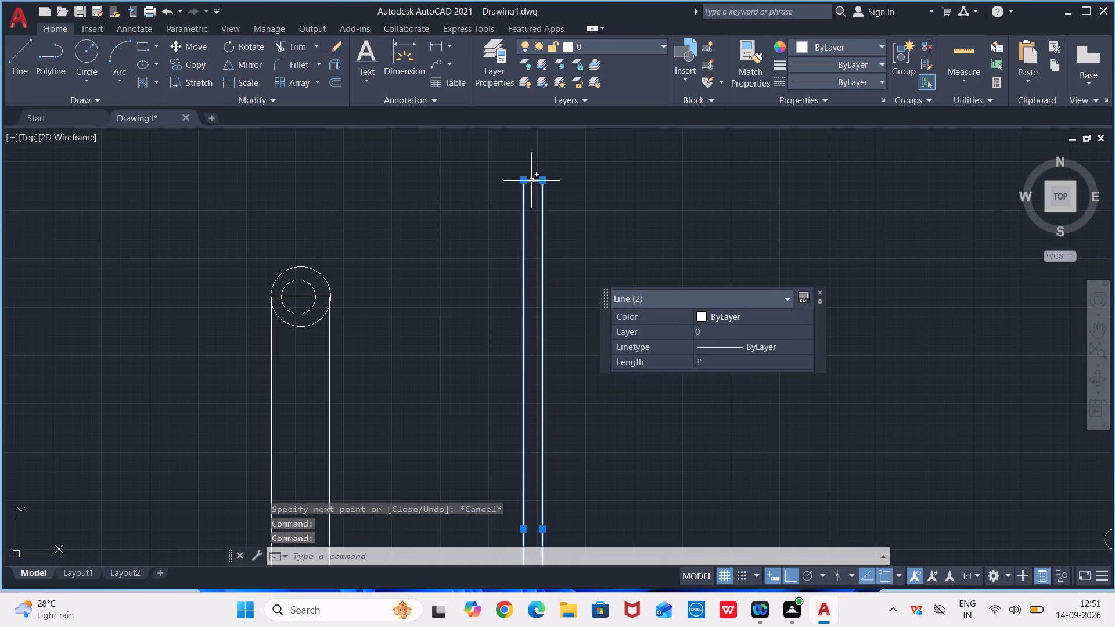
{"action": "left_click", "coordinate": [531, 181]}
{"action": "type", "text": "CO"}
{"action": "key", "text": "Return"}
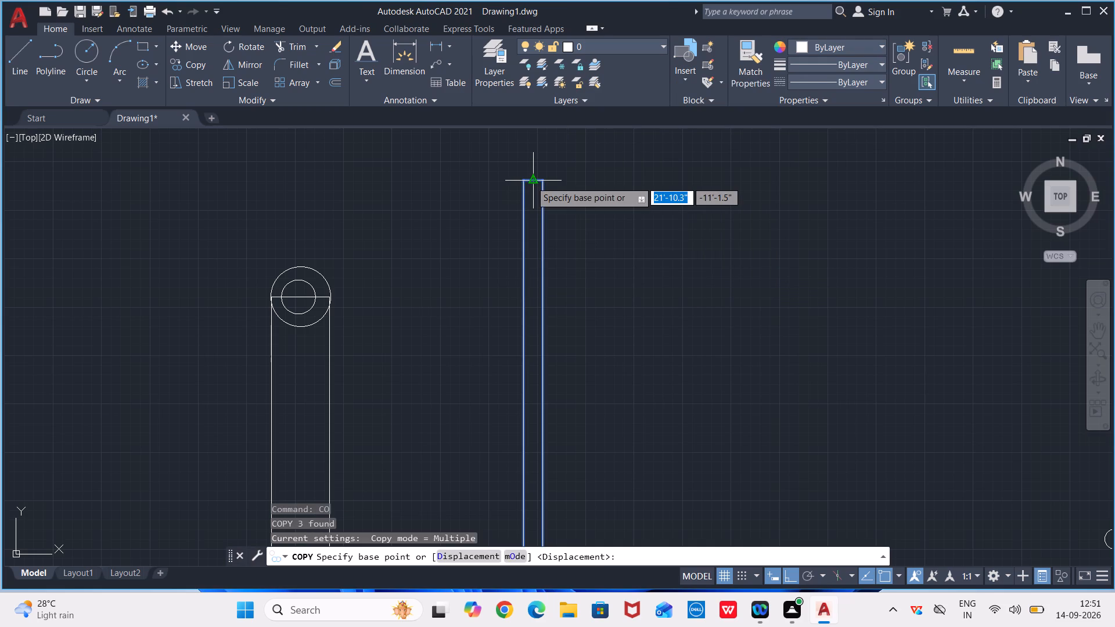
{"action": "scroll", "coordinate": [536, 235], "scroll_direction": "down", "scroll_amount": 1}
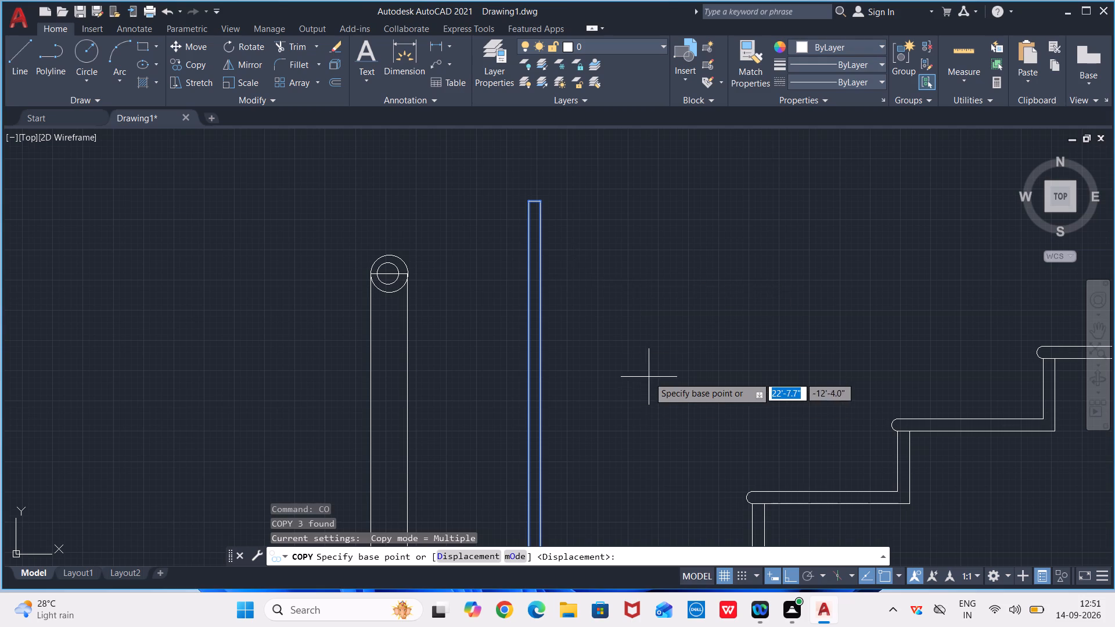
{"action": "scroll", "coordinate": [649, 392], "scroll_direction": "down", "scroll_amount": 3}
{"action": "middle_click_drag", "start_coordinate": [661, 394], "coordinate": [605, 359]}
{"action": "scroll", "coordinate": [594, 365], "scroll_direction": "up", "scroll_amount": 3}
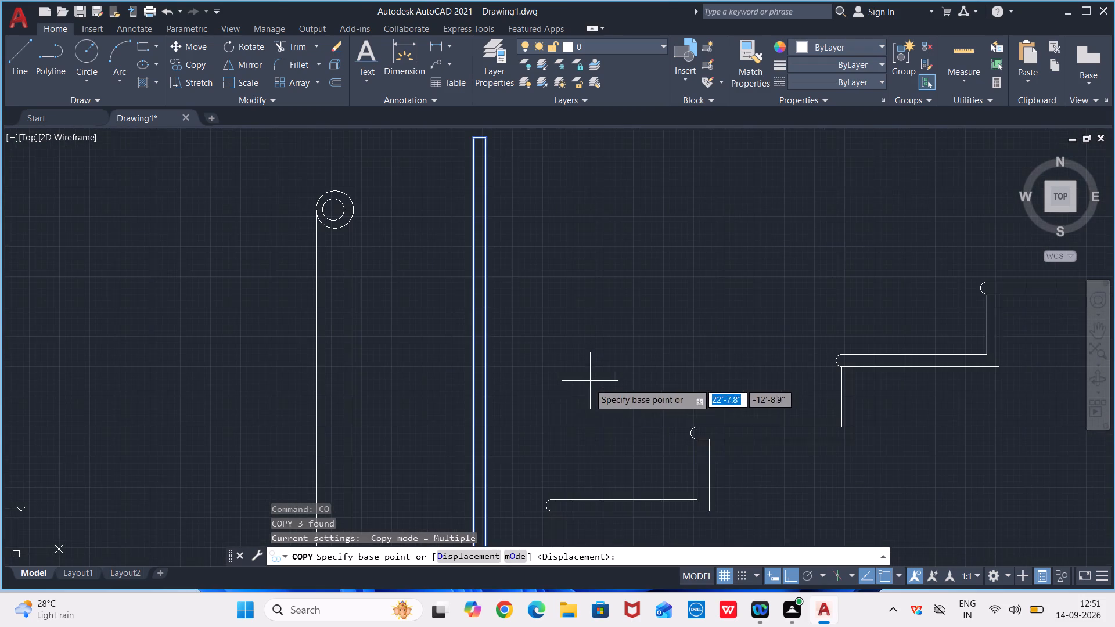
{"action": "middle_click_drag", "start_coordinate": [544, 413], "coordinate": [547, 263]}
{"action": "scroll", "coordinate": [506, 380], "scroll_direction": "up", "scroll_amount": 1}
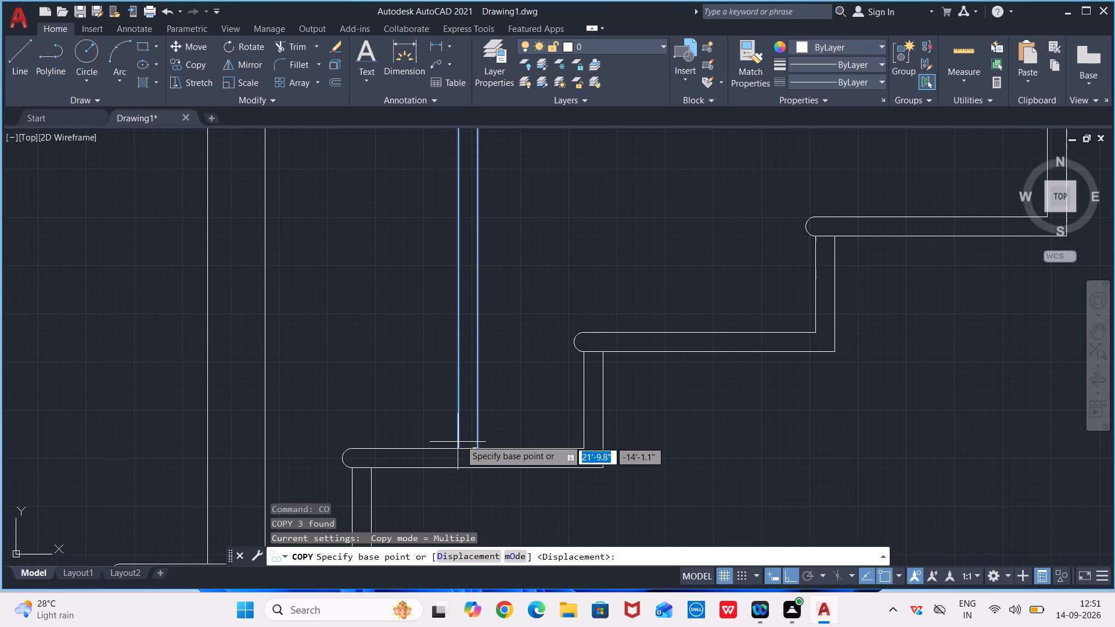
{"action": "left_click", "coordinate": [466, 446]}
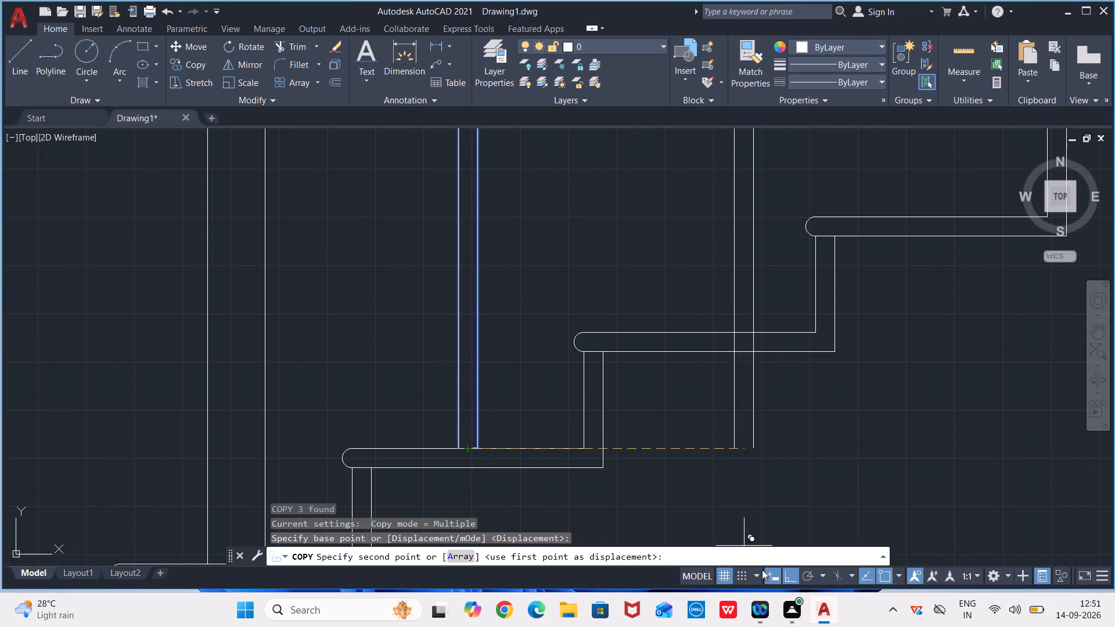
{"action": "left_click", "coordinate": [792, 573]}
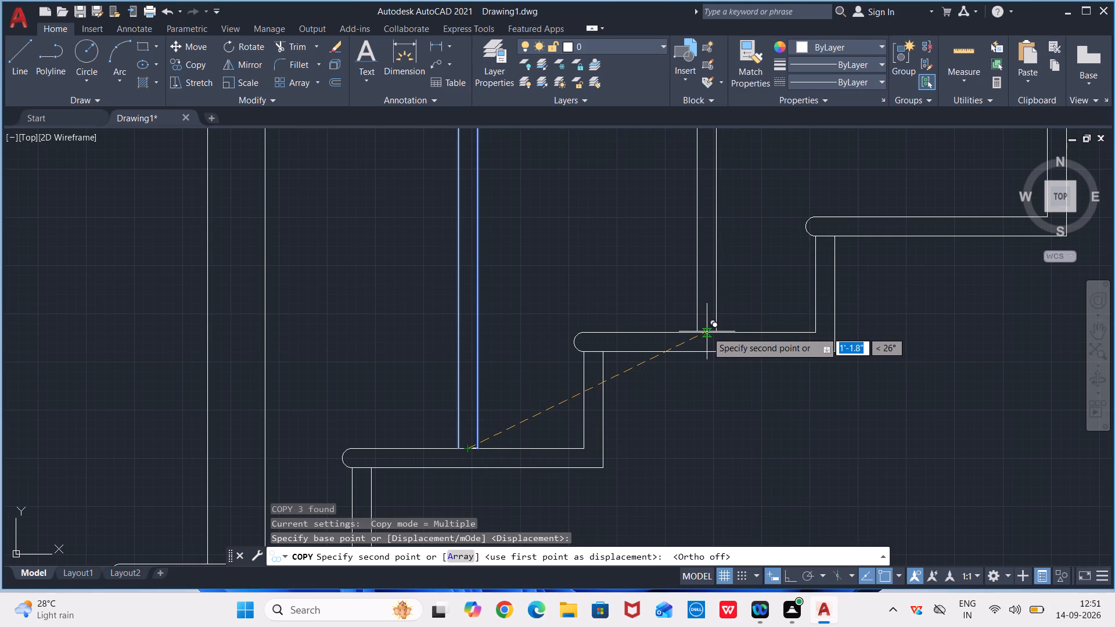
{"action": "left_click", "coordinate": [707, 333]}
Place further baluster copies at the midpoints of the fourth and fifth treads' top edges, about 2'-2.8" and 3'-4.2" from the base point.
{"action": "middle_click_drag", "start_coordinate": [884, 265], "coordinate": [884, 265]}
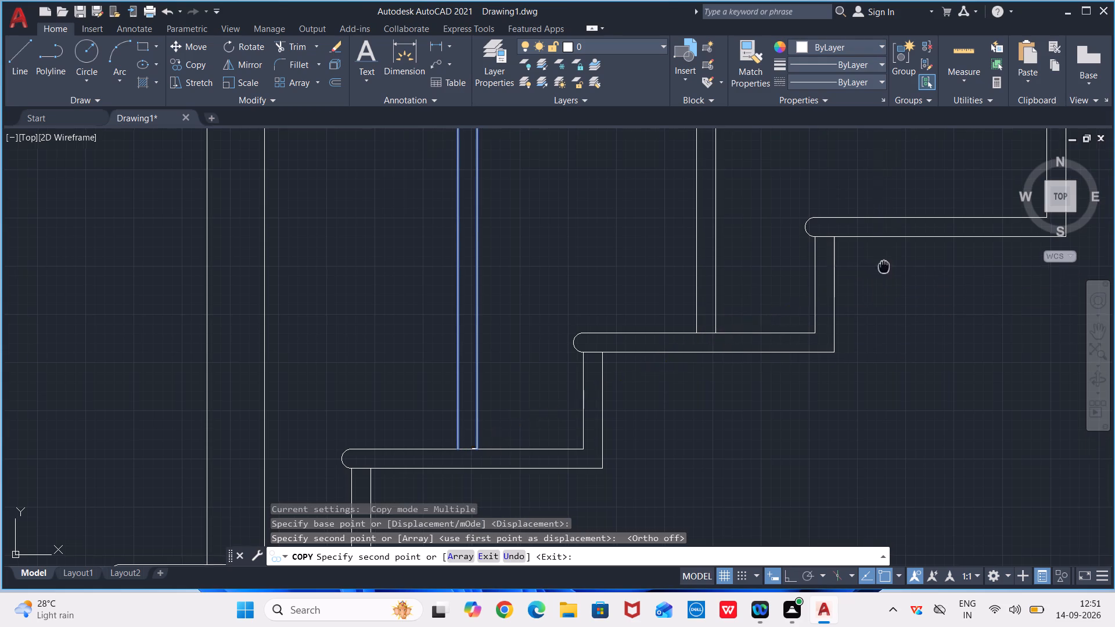
{"action": "middle_click_drag", "start_coordinate": [884, 265], "coordinate": [623, 354]}
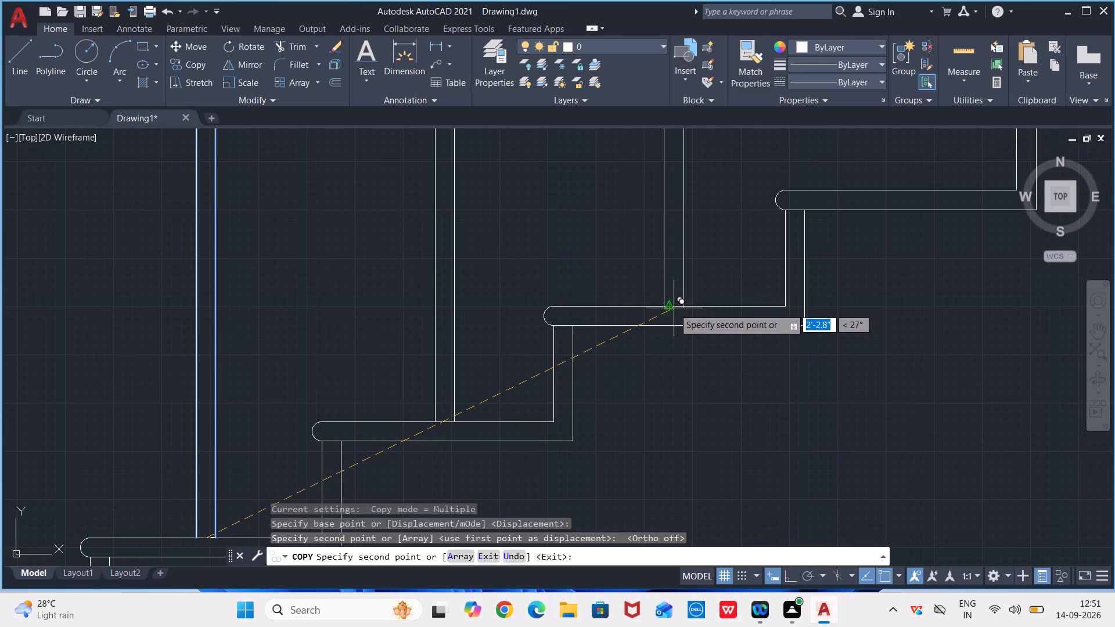
{"action": "left_click", "coordinate": [671, 307]}
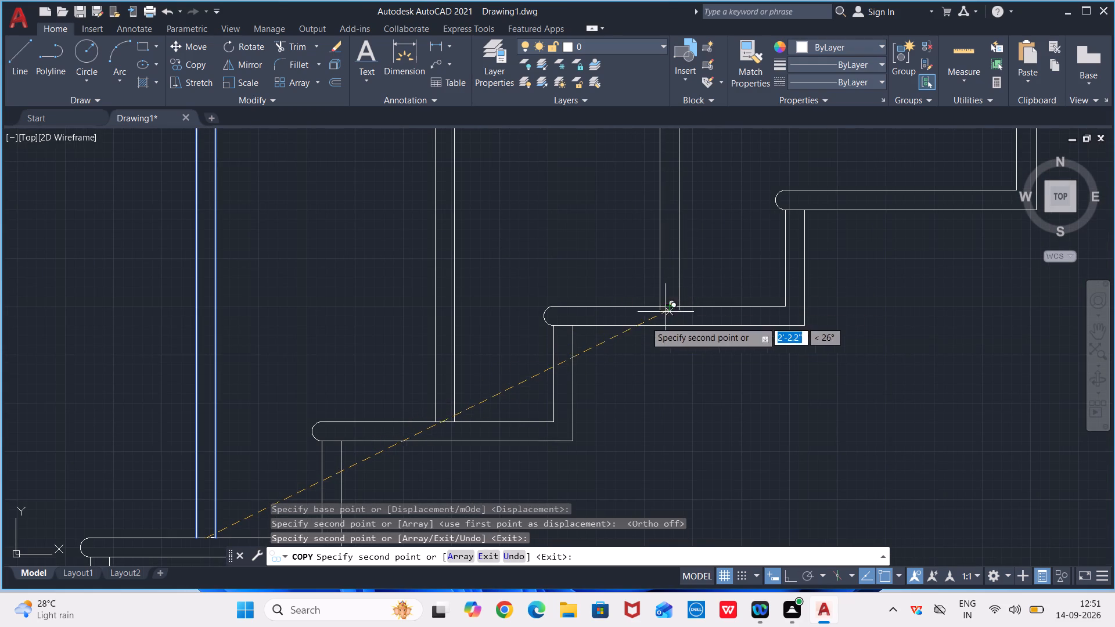
{"action": "scroll", "coordinate": [836, 325], "scroll_direction": "down", "scroll_amount": 2}
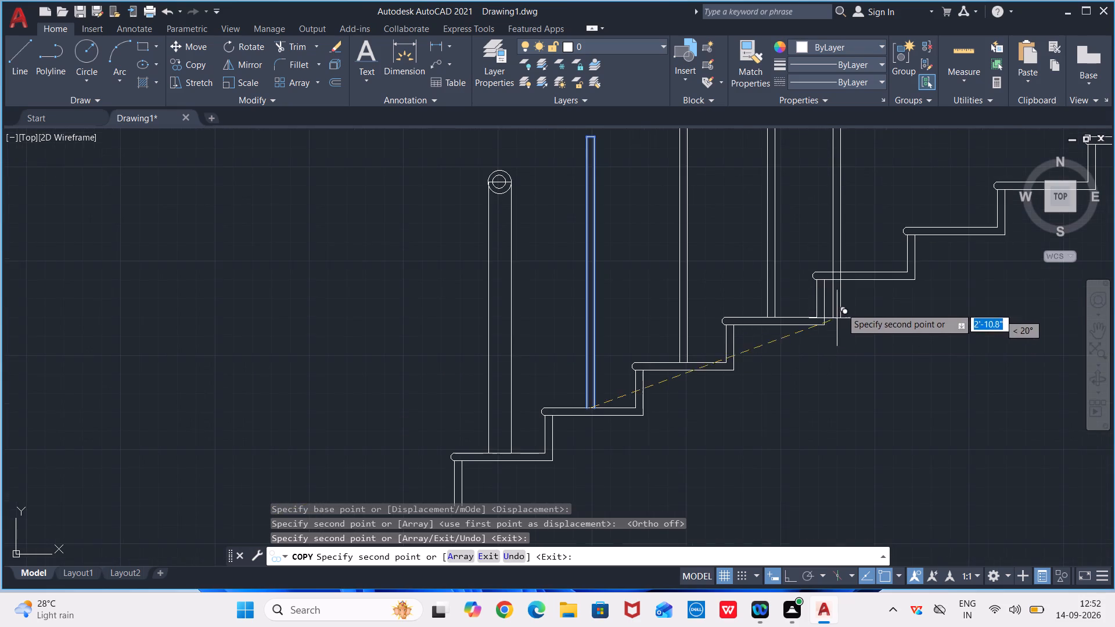
{"action": "middle_click_drag", "start_coordinate": [850, 283], "coordinate": [672, 361]}
{"action": "scroll", "coordinate": [644, 344], "scroll_direction": "up", "scroll_amount": 4}
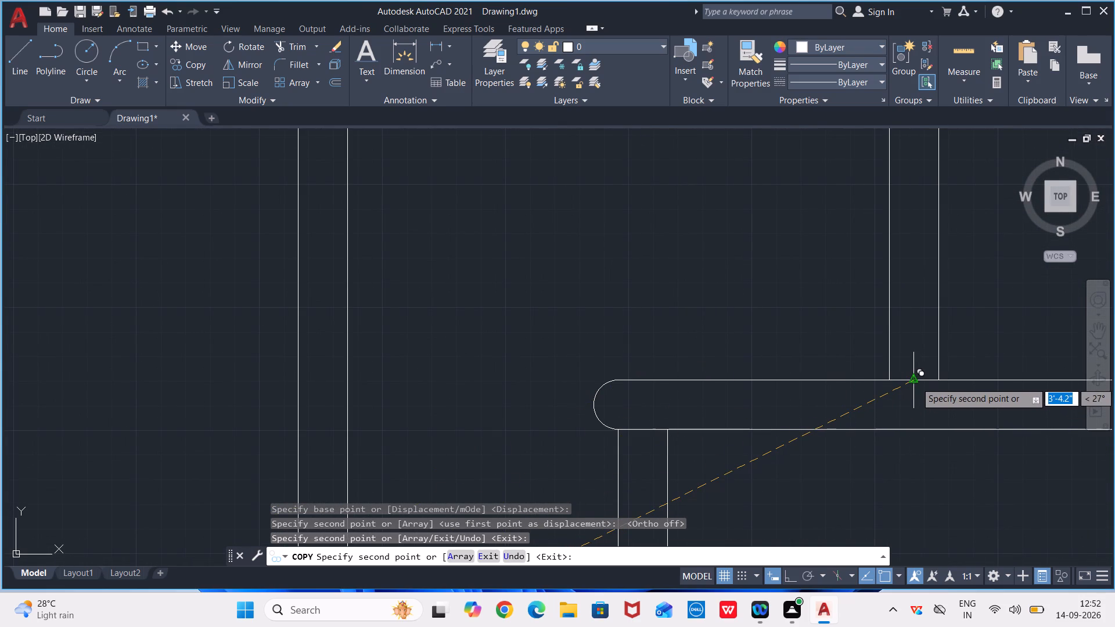
{"action": "left_click", "coordinate": [915, 377]}
Place baluster copies near the middle of the lower flight's seventh, eighth, ninth and tenth treads, skipping the sixth.
{"action": "scroll", "coordinate": [936, 352], "scroll_direction": "down", "scroll_amount": 3}
{"action": "middle_click_drag", "start_coordinate": [926, 347], "coordinate": [366, 474]}
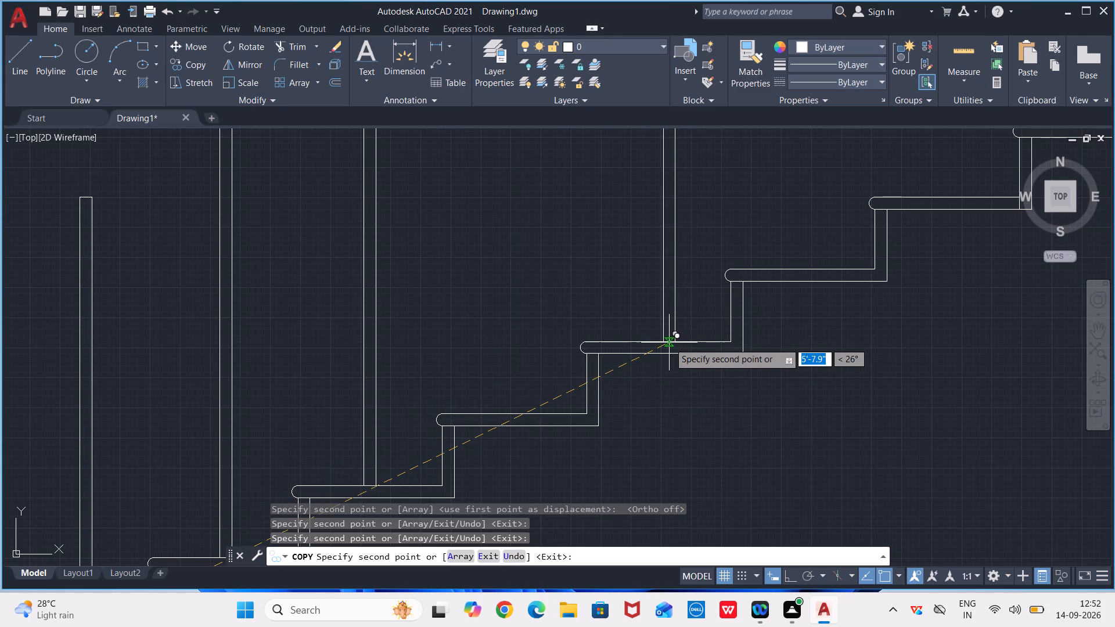
{"action": "left_click", "coordinate": [661, 342]}
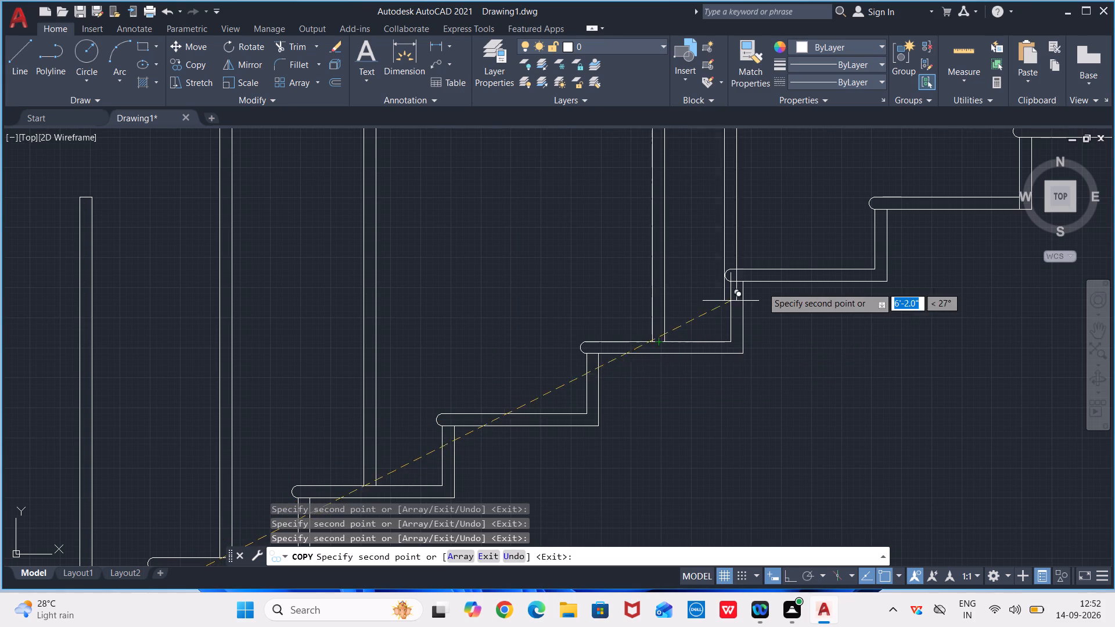
{"action": "left_click", "coordinate": [805, 271]}
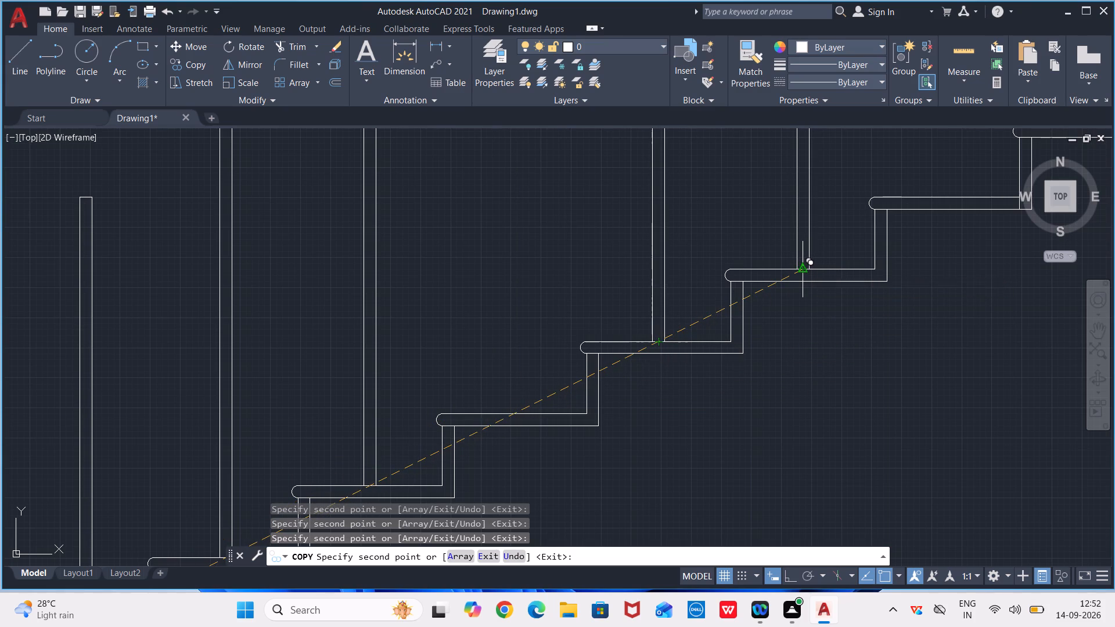
{"action": "left_click", "coordinate": [948, 196]}
{"action": "scroll", "coordinate": [923, 225], "scroll_direction": "down", "scroll_amount": 3}
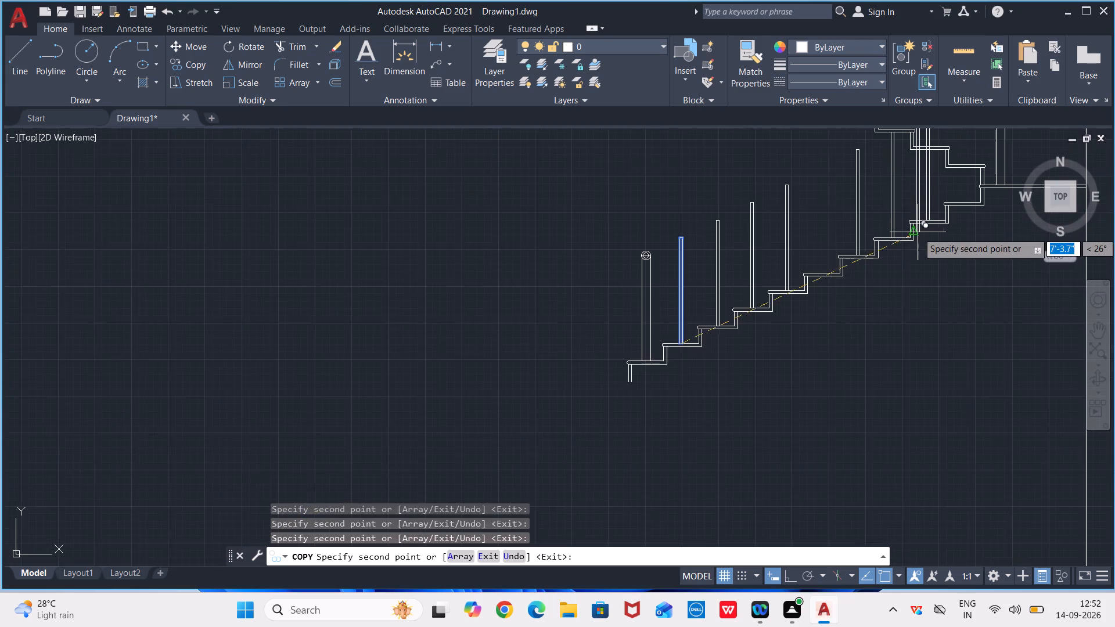
{"action": "middle_click_drag", "start_coordinate": [916, 233], "coordinate": [788, 328]}
{"action": "scroll", "coordinate": [916, 233], "scroll_direction": "down", "scroll_amount": 1}
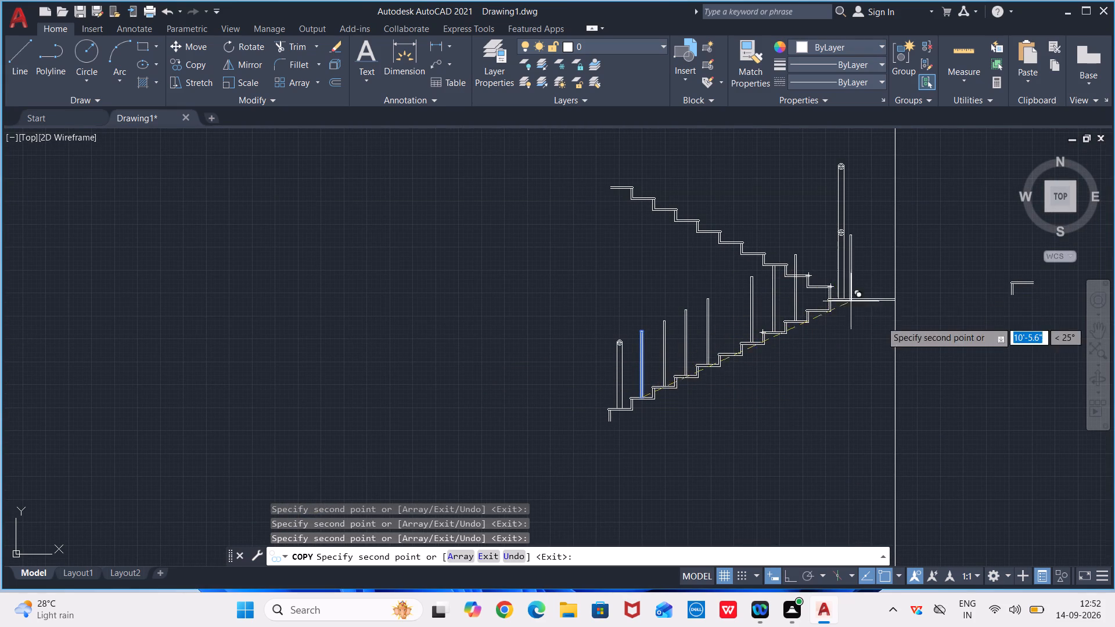
{"action": "scroll", "coordinate": [842, 302], "scroll_direction": "up", "scroll_amount": 2}
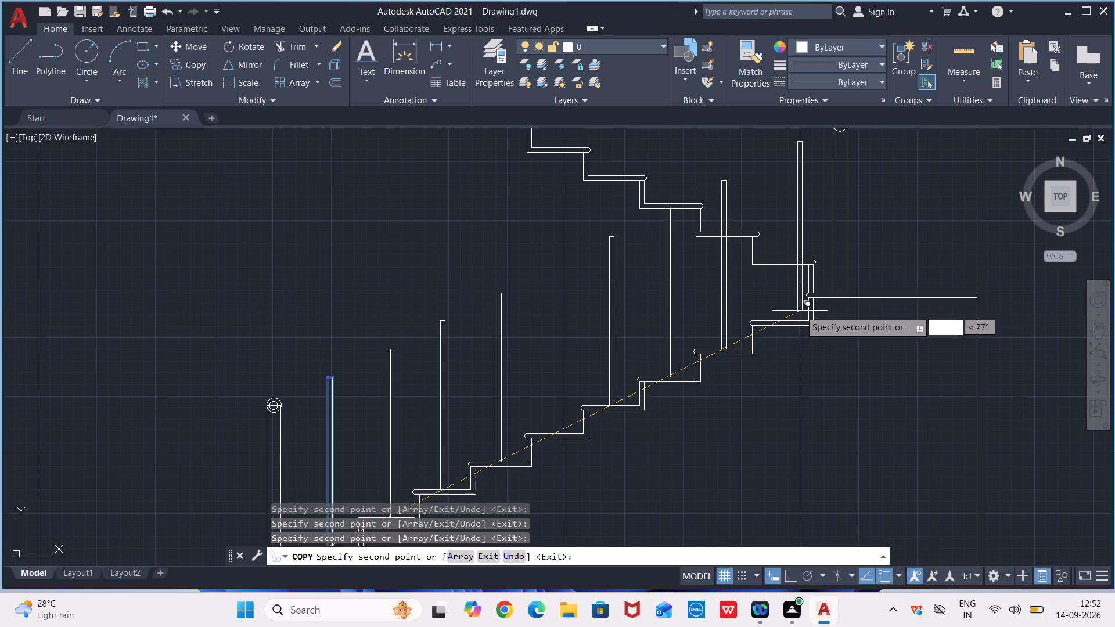
{"action": "scroll", "coordinate": [788, 309], "scroll_direction": "up", "scroll_amount": 2}
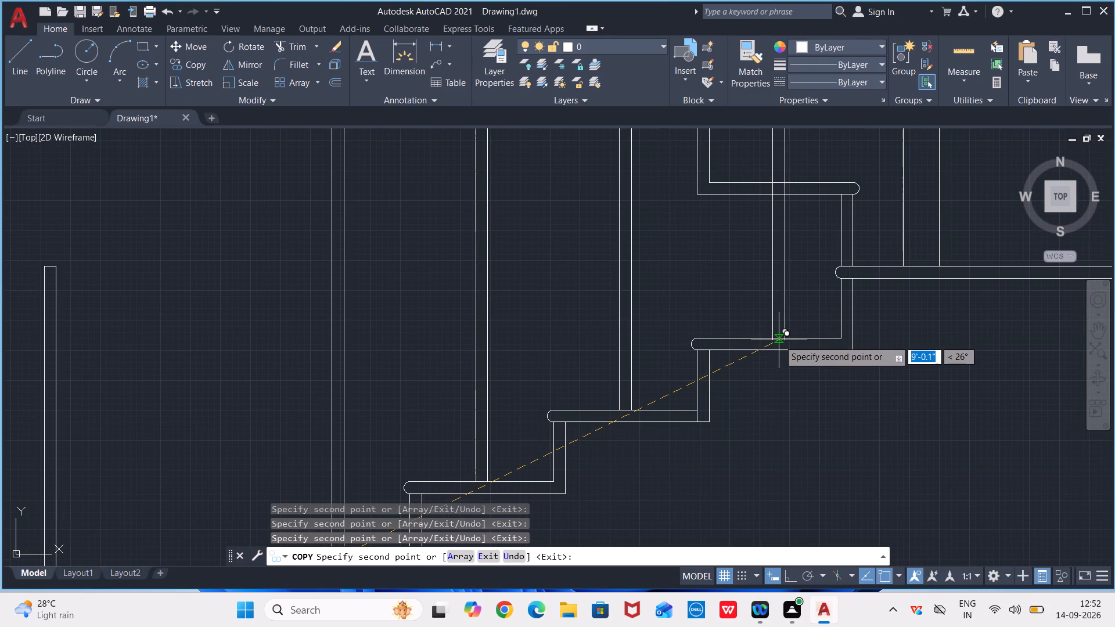
{"action": "left_click", "coordinate": [769, 340]}
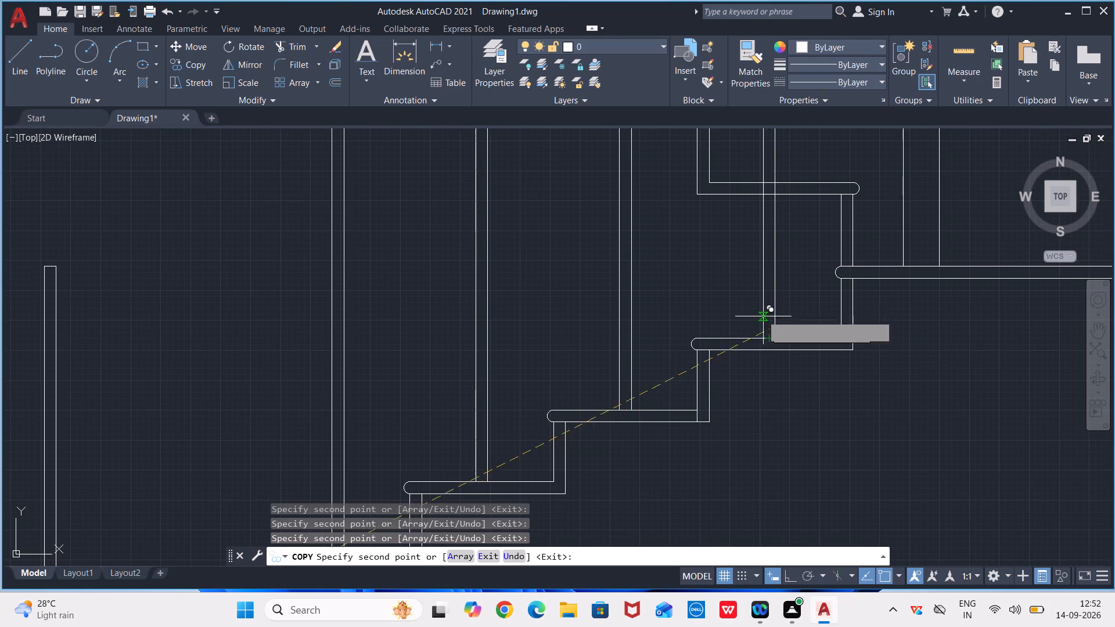
Place a baluster copy on the upper flight's second tread above the landing, about 8'-11.5" from the base point at 39°.
{"action": "scroll", "coordinate": [751, 294], "scroll_direction": "down", "scroll_amount": 3}
{"action": "middle_click_drag", "start_coordinate": [745, 293], "coordinate": [747, 445]}
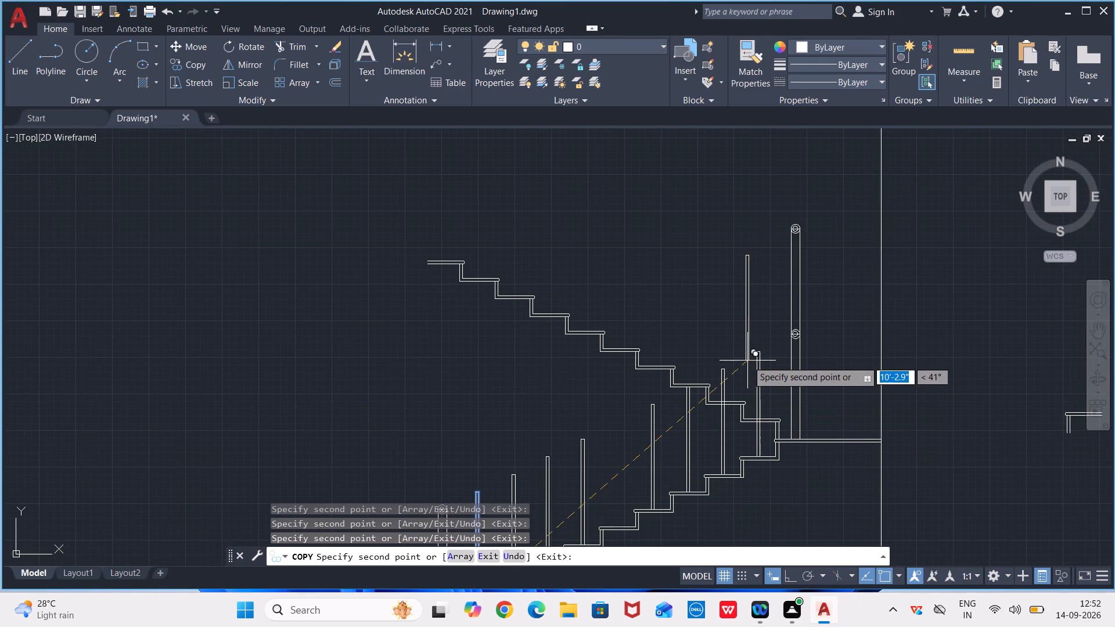
{"action": "scroll", "coordinate": [725, 380], "scroll_direction": "up", "scroll_amount": 2}
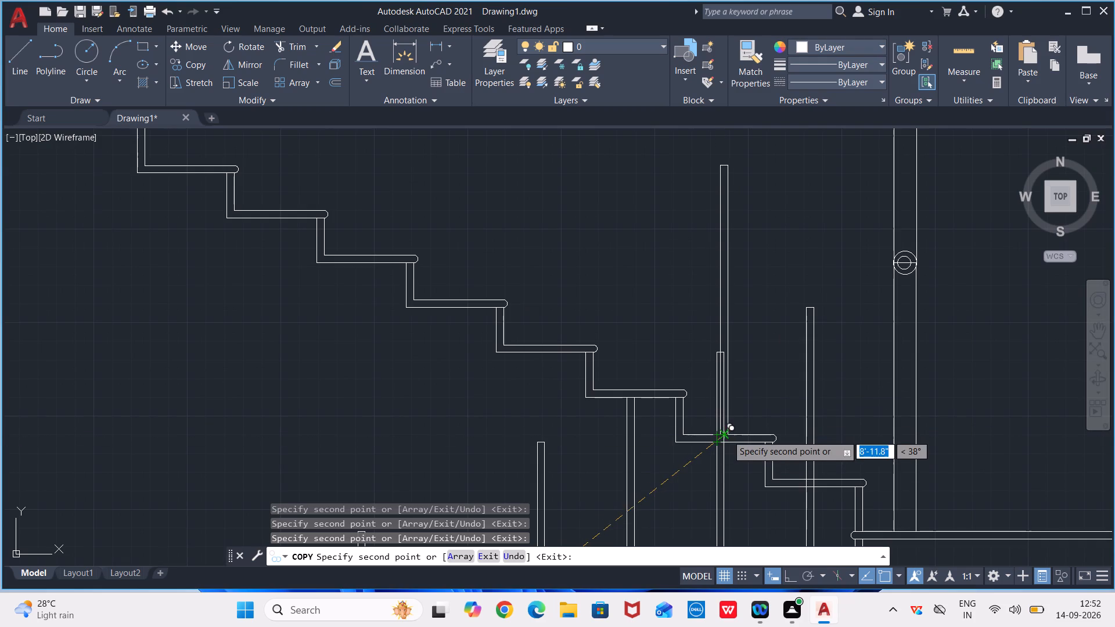
{"action": "scroll", "coordinate": [723, 430], "scroll_direction": "up", "scroll_amount": 3}
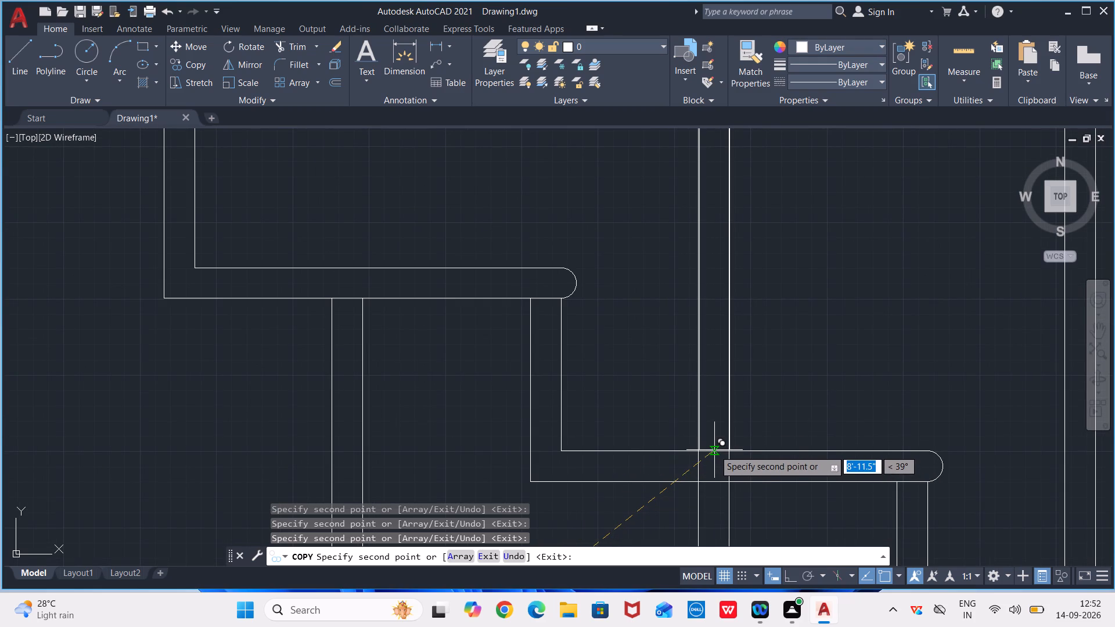
{"action": "scroll", "coordinate": [713, 454], "scroll_direction": "up", "scroll_amount": 3}
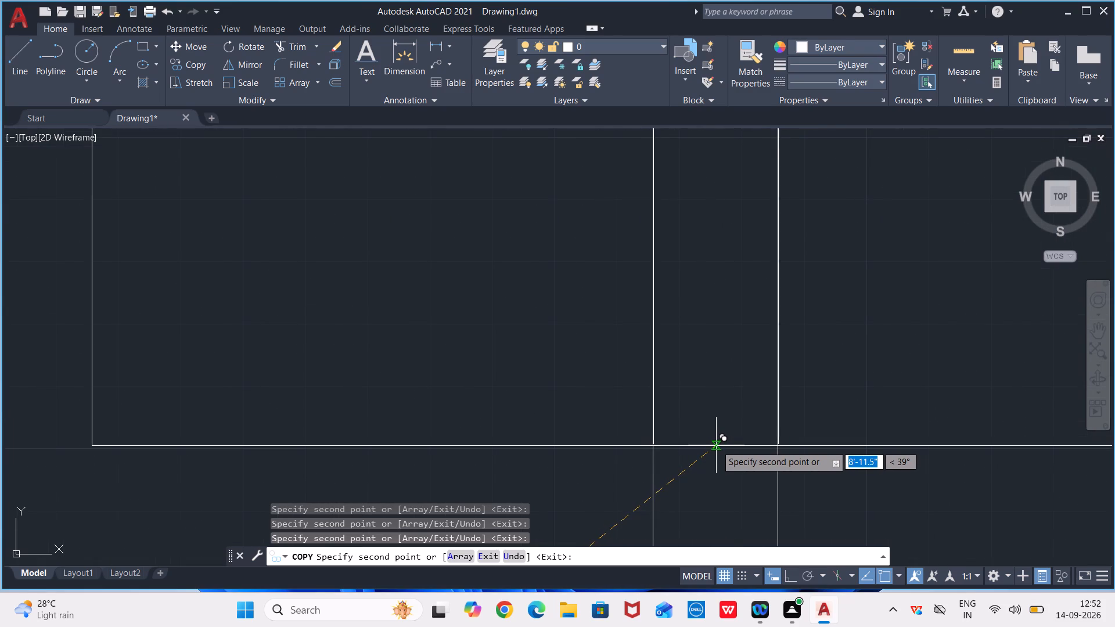
{"action": "scroll", "coordinate": [714, 445], "scroll_direction": "up", "scroll_amount": 3}
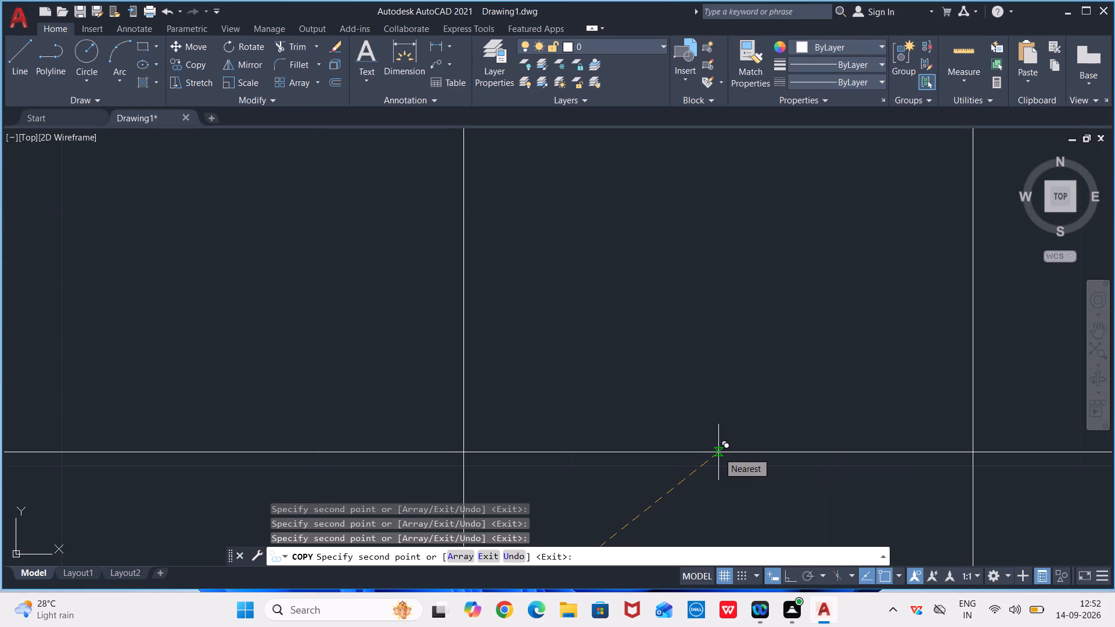
{"action": "left_click", "coordinate": [718, 452]}
Place baluster copies at the midpoints of the top edges of the upper flight's third and fourth treads.
{"action": "scroll", "coordinate": [702, 453], "scroll_direction": "down", "scroll_amount": 3}
{"action": "scroll", "coordinate": [580, 431], "scroll_direction": "down", "scroll_amount": 3}
{"action": "scroll", "coordinate": [400, 402], "scroll_direction": "down", "scroll_amount": 4}
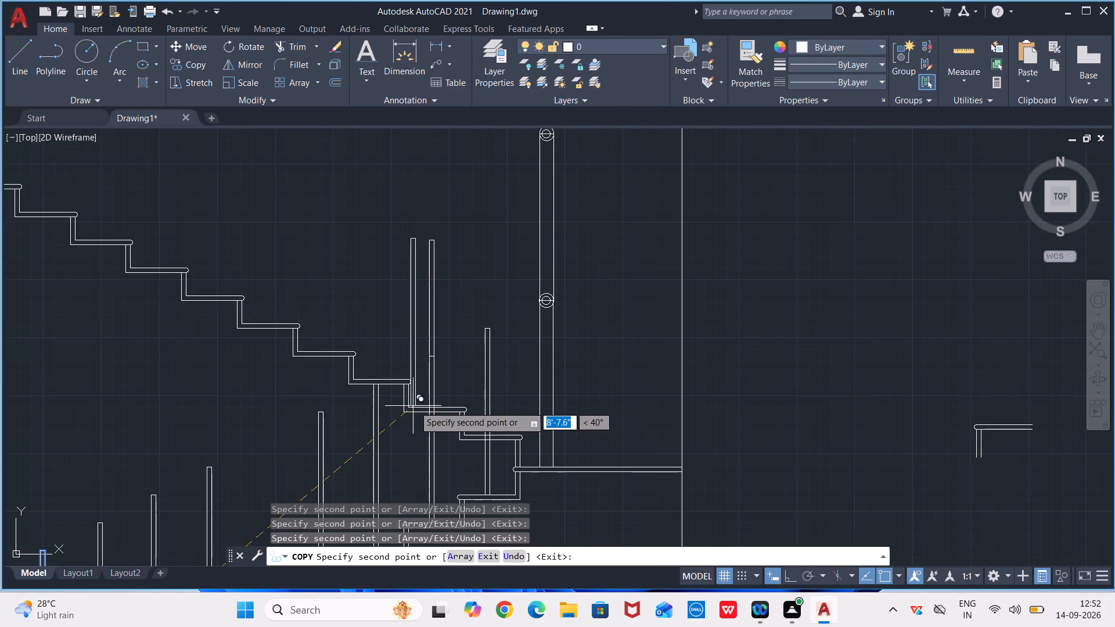
{"action": "middle_click_drag", "start_coordinate": [466, 420], "coordinate": [739, 467]}
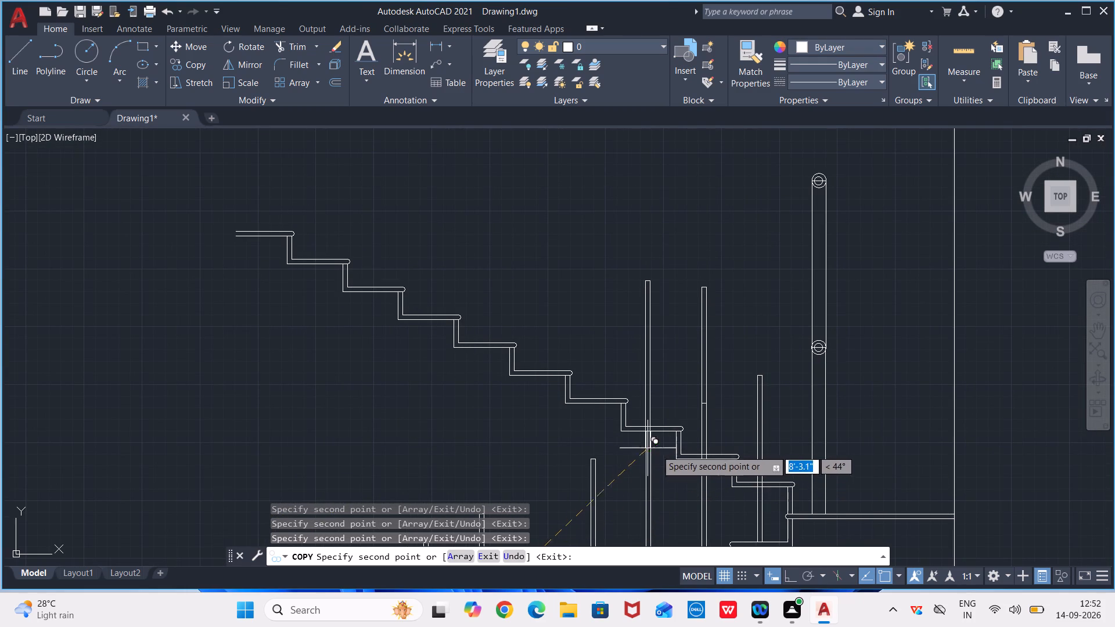
{"action": "scroll", "coordinate": [631, 445], "scroll_direction": "down", "scroll_amount": 3}
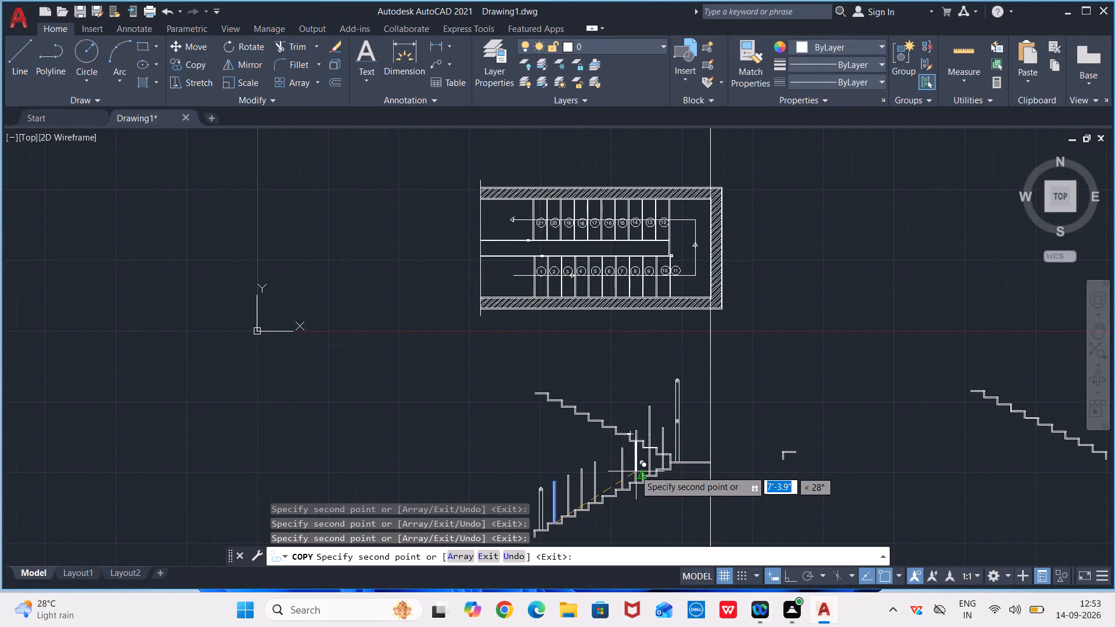
{"action": "scroll", "coordinate": [654, 444], "scroll_direction": "up", "scroll_amount": 3}
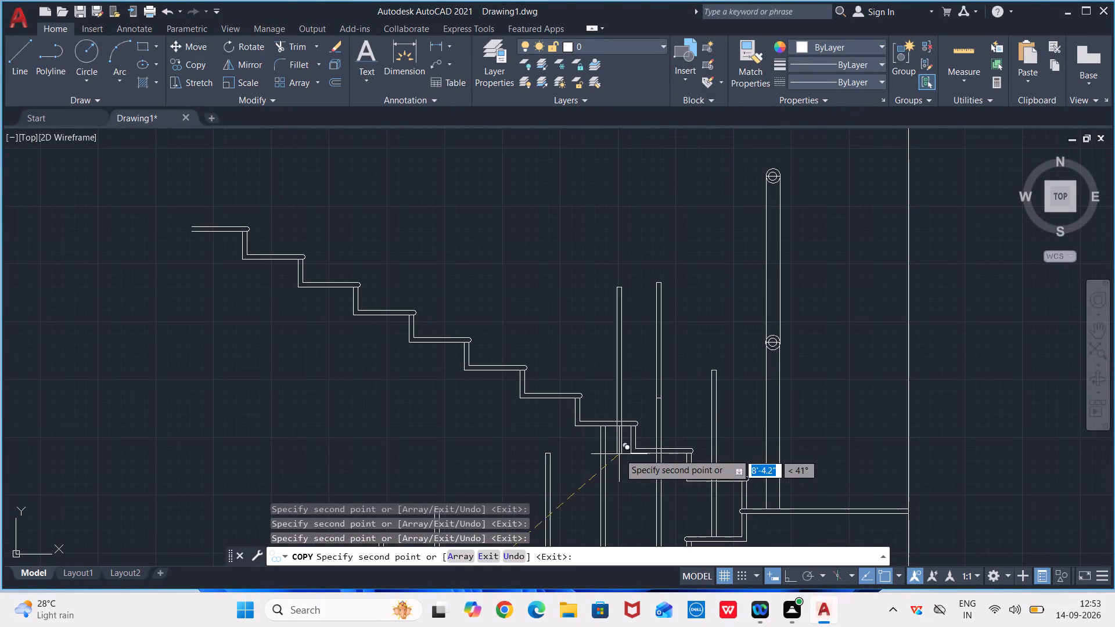
{"action": "scroll", "coordinate": [608, 438], "scroll_direction": "up", "scroll_amount": 2}
{"action": "scroll", "coordinate": [592, 386], "scroll_direction": "up", "scroll_amount": 3}
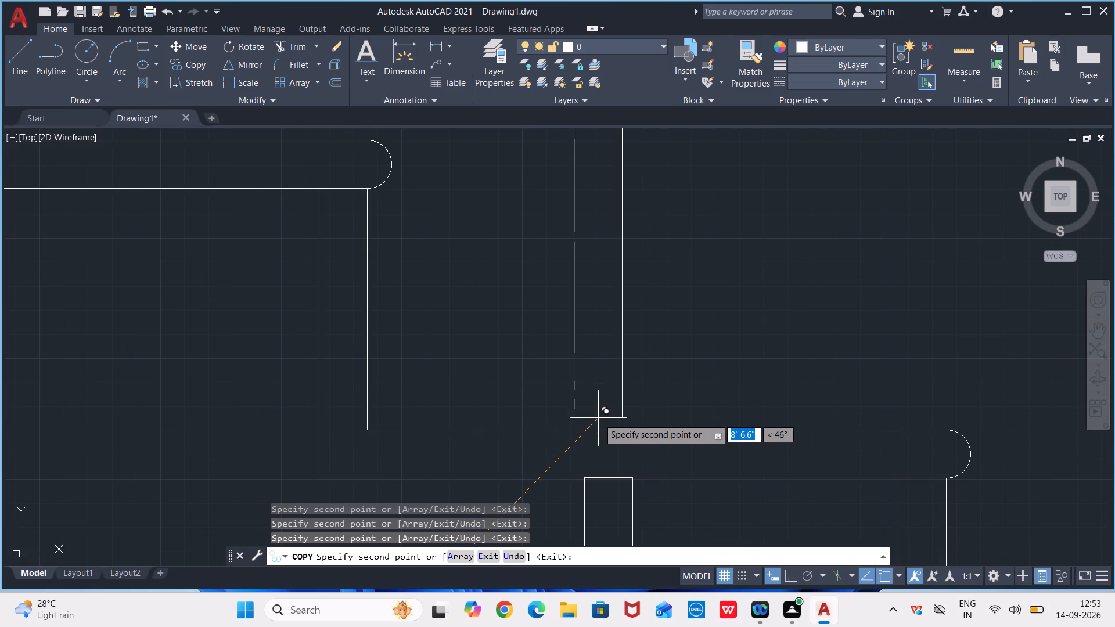
{"action": "scroll", "coordinate": [700, 458], "scroll_direction": "down", "scroll_amount": 2}
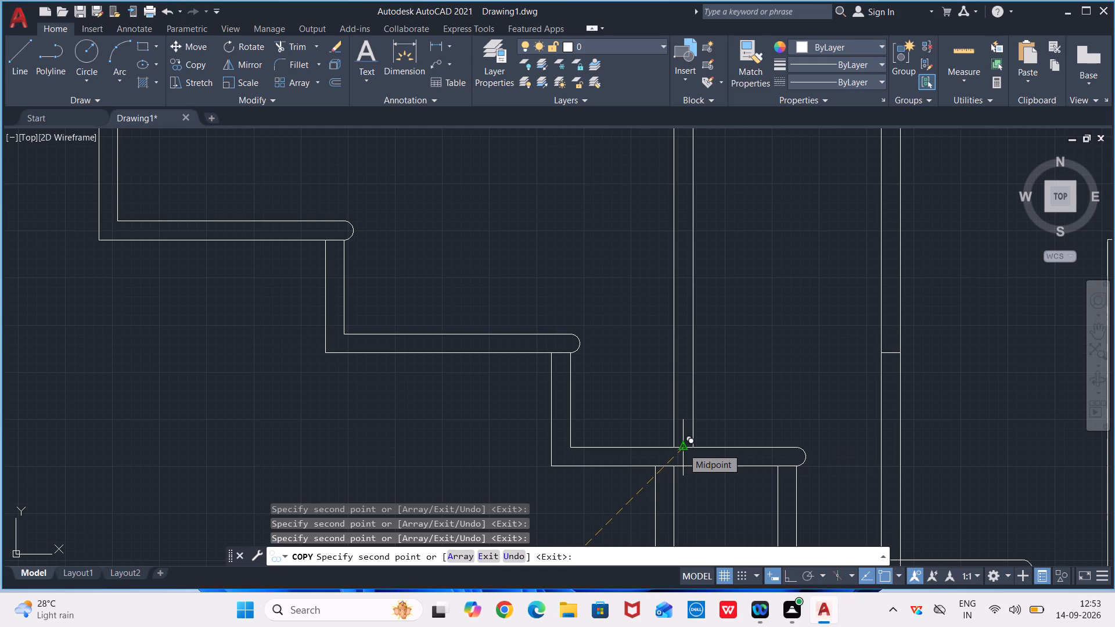
{"action": "left_click", "coordinate": [683, 448]}
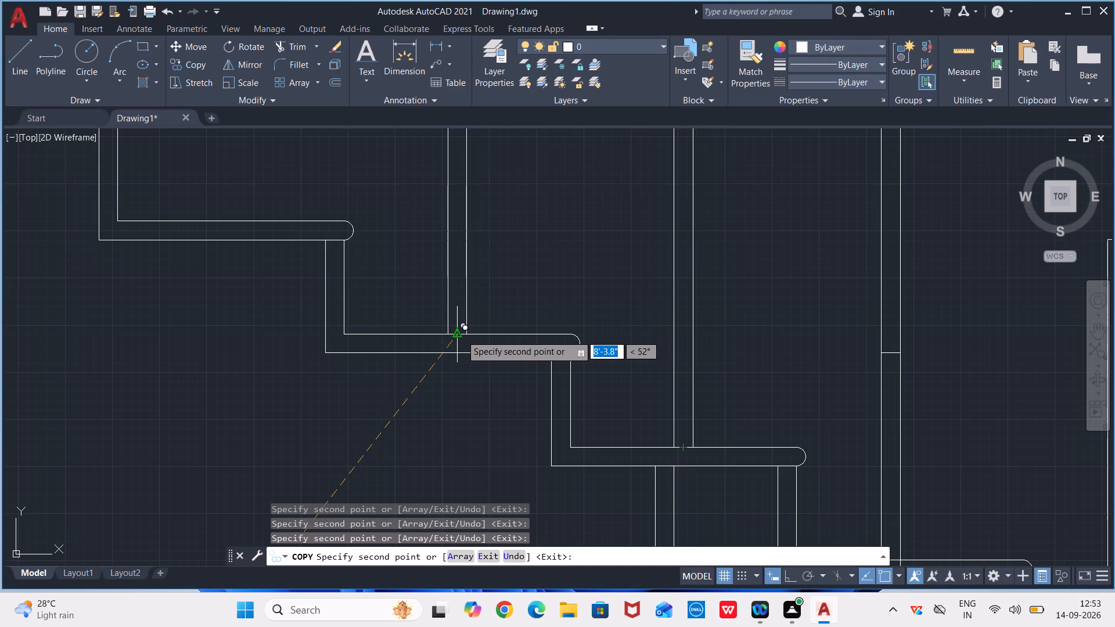
{"action": "left_click", "coordinate": [461, 335]}
Place a baluster copy at the midpoint of the upper flight's first tread above the landing, about 9'-6.6" from the base point at 32°.
{"action": "scroll", "coordinate": [461, 333], "scroll_direction": "down", "scroll_amount": 1}
{"action": "middle_click_drag", "start_coordinate": [379, 324], "coordinate": [622, 406]}
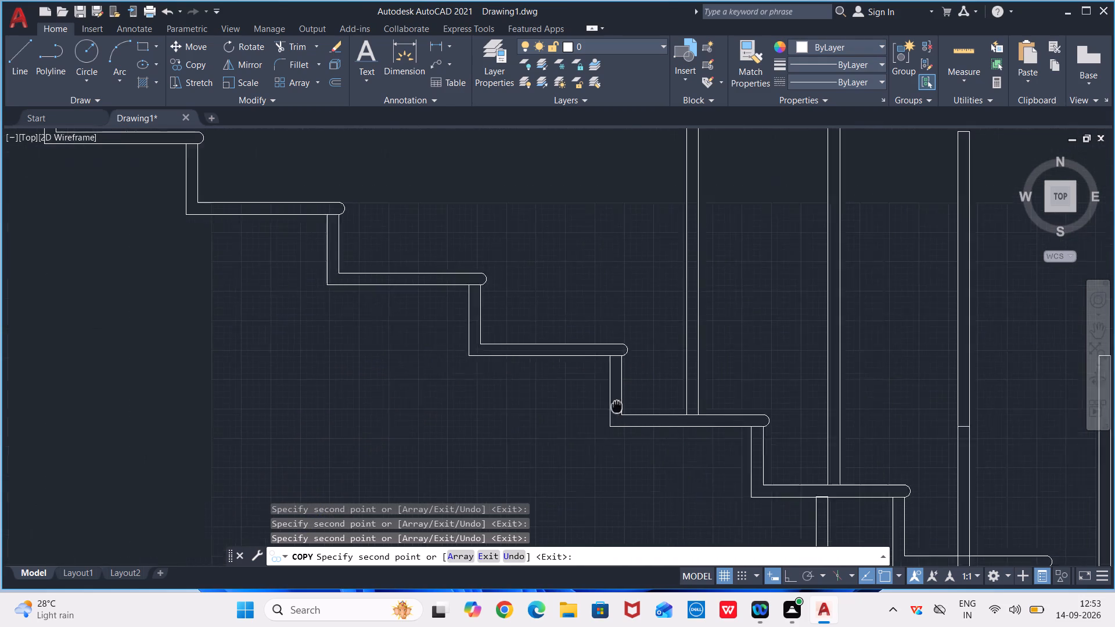
{"action": "middle_click_drag", "start_coordinate": [622, 406], "coordinate": [654, 404]}
{"action": "scroll", "coordinate": [654, 390], "scroll_direction": "down", "scroll_amount": 1}
{"action": "middle_click_drag", "start_coordinate": [626, 375], "coordinate": [627, 336]}
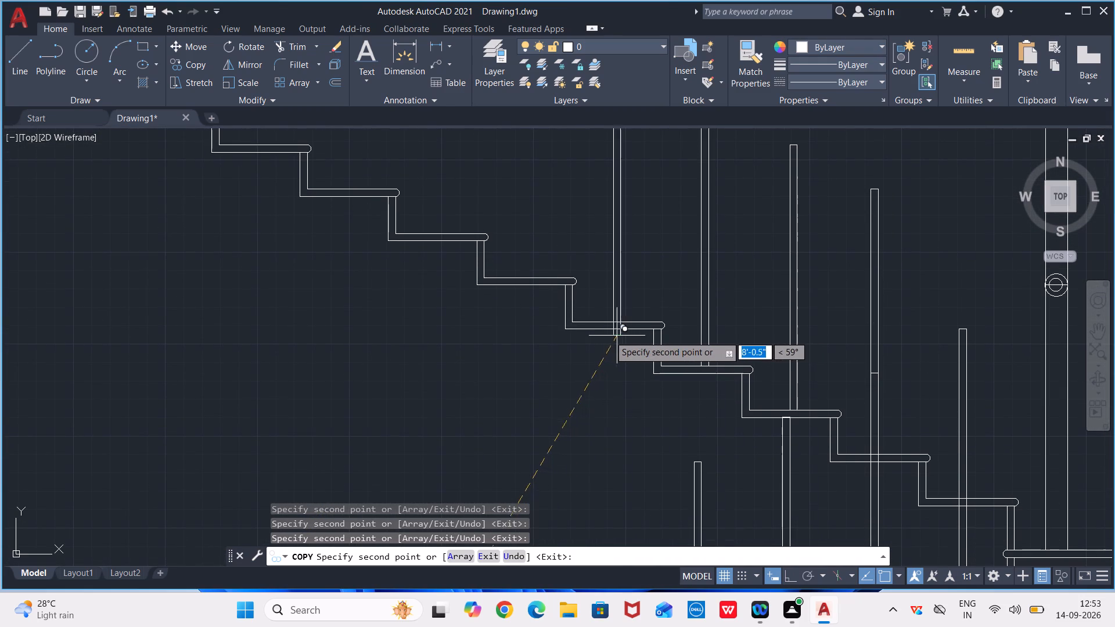
{"action": "scroll", "coordinate": [602, 331], "scroll_direction": "down", "scroll_amount": 2}
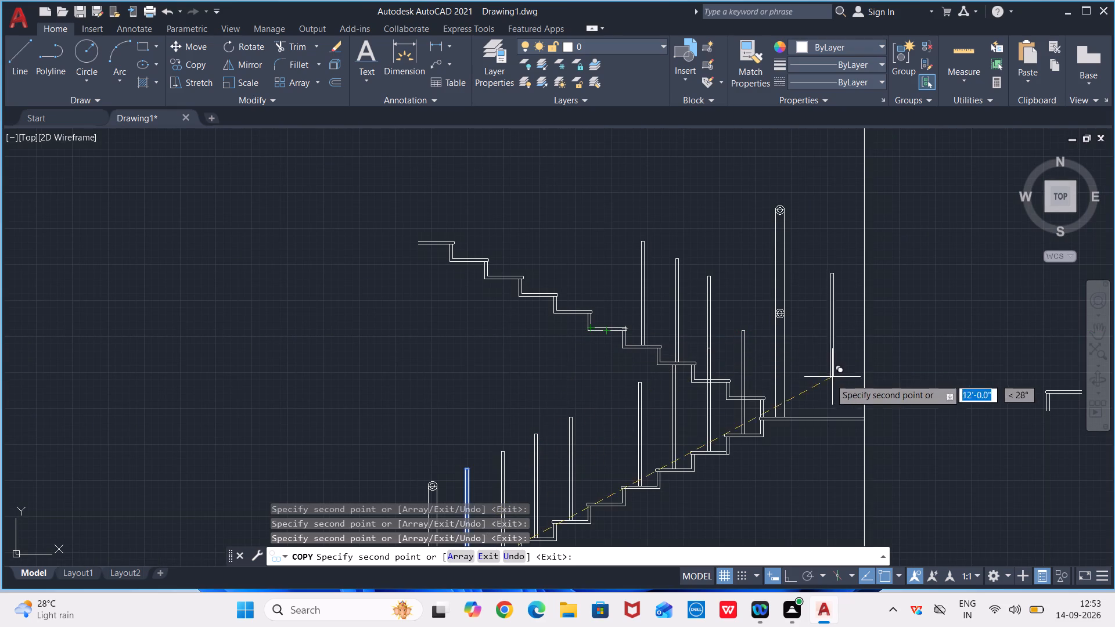
{"action": "scroll", "coordinate": [781, 390], "scroll_direction": "up", "scroll_amount": 2}
{"action": "scroll", "coordinate": [696, 401], "scroll_direction": "up", "scroll_amount": 3}
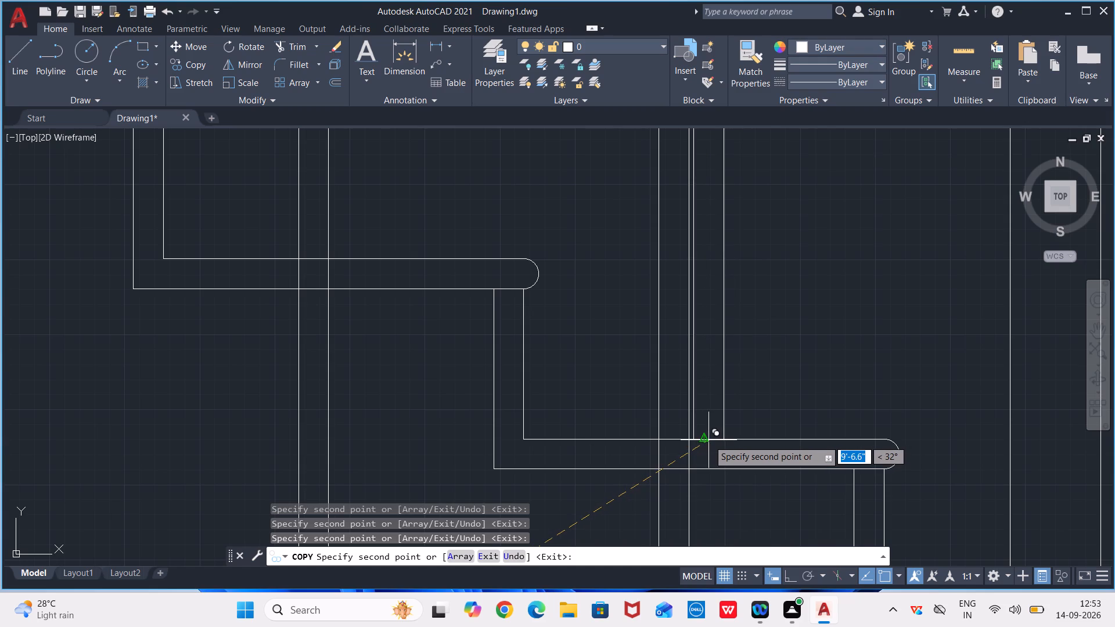
{"action": "left_click", "coordinate": [706, 439]}
Place baluster copies at the middle of the upper flight's fifth, sixth, seventh, eighth and ninth treads, and finish copying.
{"action": "scroll", "coordinate": [623, 388], "scroll_direction": "down", "scroll_amount": 3}
{"action": "middle_click_drag", "start_coordinate": [474, 301], "coordinate": [614, 376]}
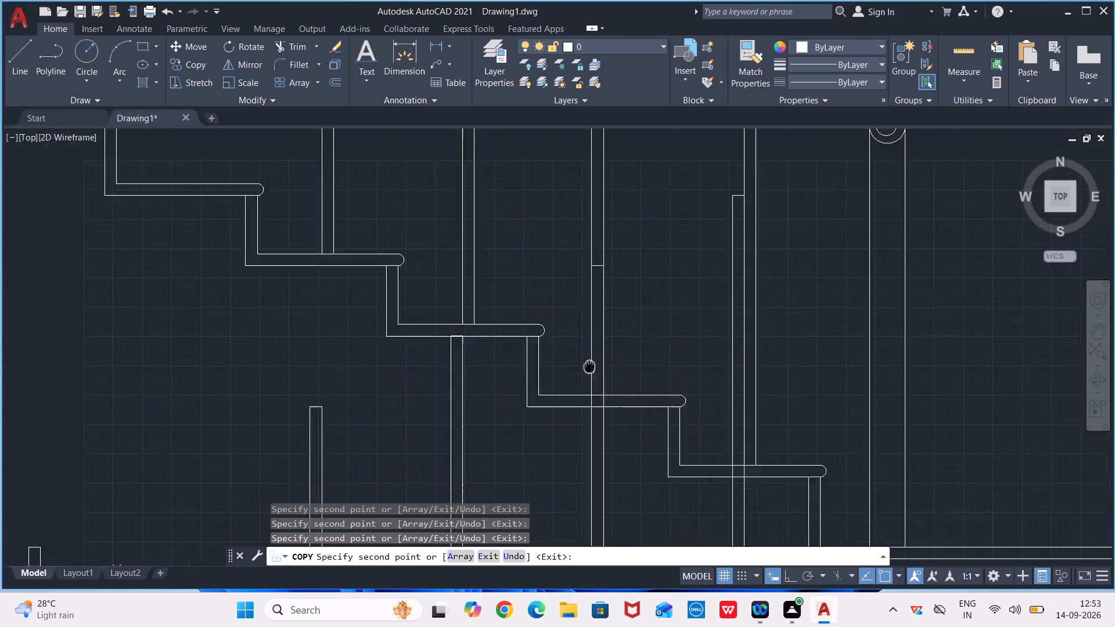
{"action": "middle_click_drag", "start_coordinate": [614, 376], "coordinate": [735, 415]}
{"action": "middle_click_drag", "start_coordinate": [377, 264], "coordinate": [588, 372]}
{"action": "scroll", "coordinate": [551, 338], "scroll_direction": "up", "scroll_amount": 1}
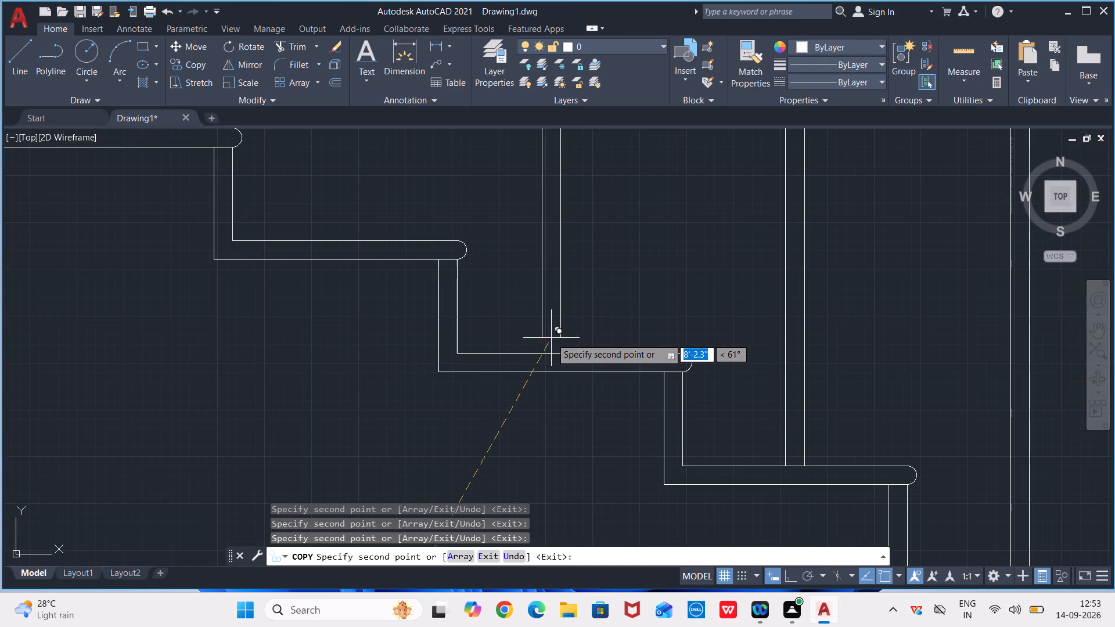
{"action": "left_click", "coordinate": [573, 355]}
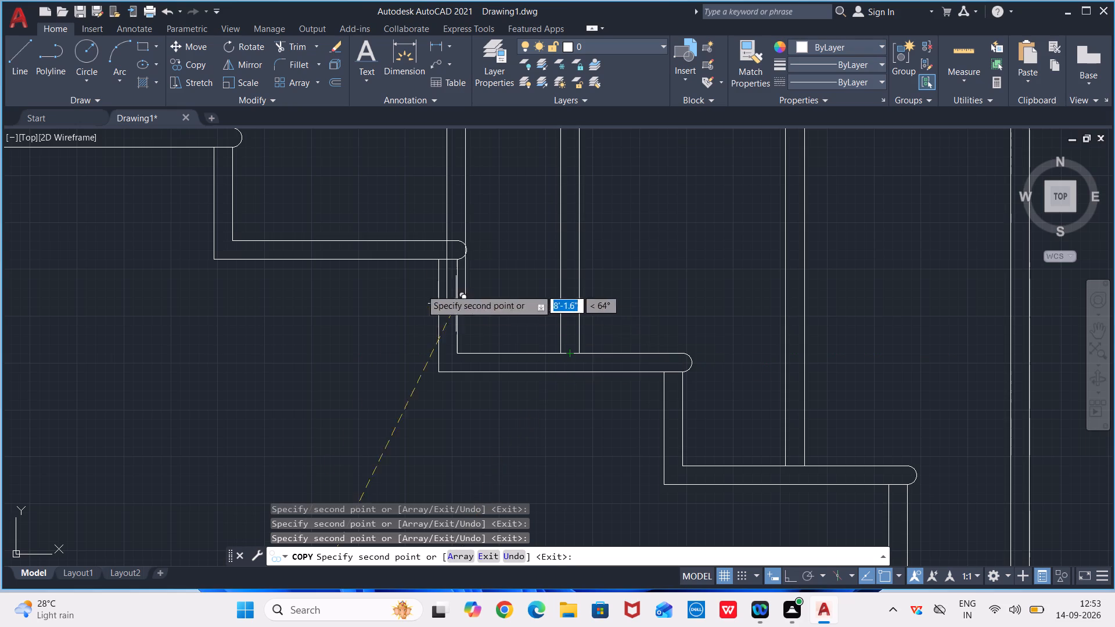
{"action": "scroll", "coordinate": [343, 251], "scroll_direction": "down", "scroll_amount": 2}
{"action": "middle_click_drag", "start_coordinate": [343, 251], "coordinate": [459, 351]}
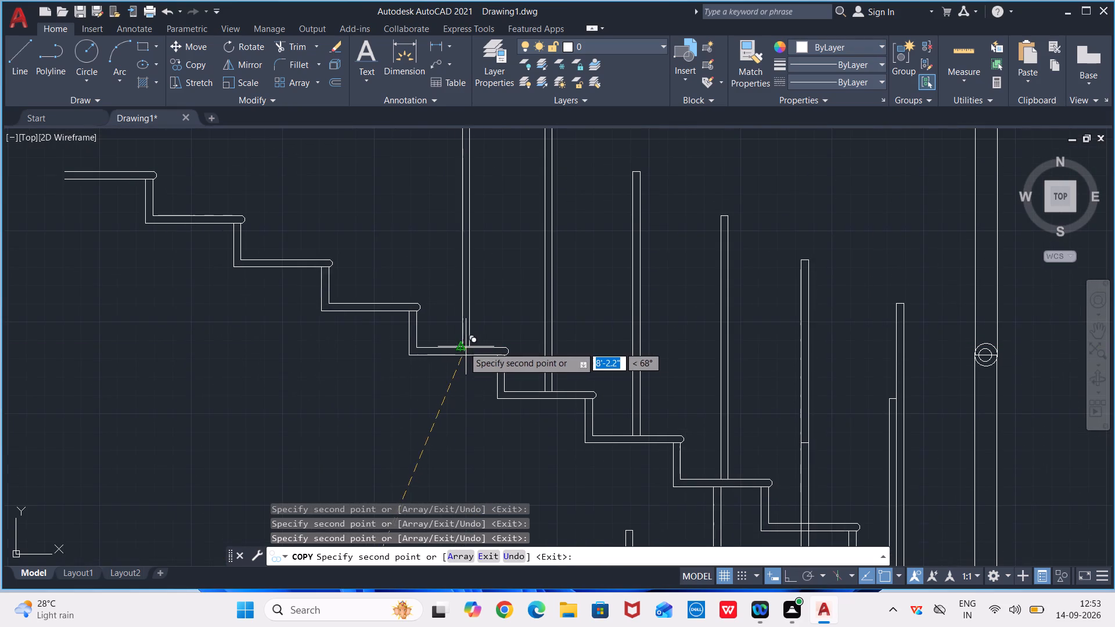
{"action": "left_click", "coordinate": [459, 348]}
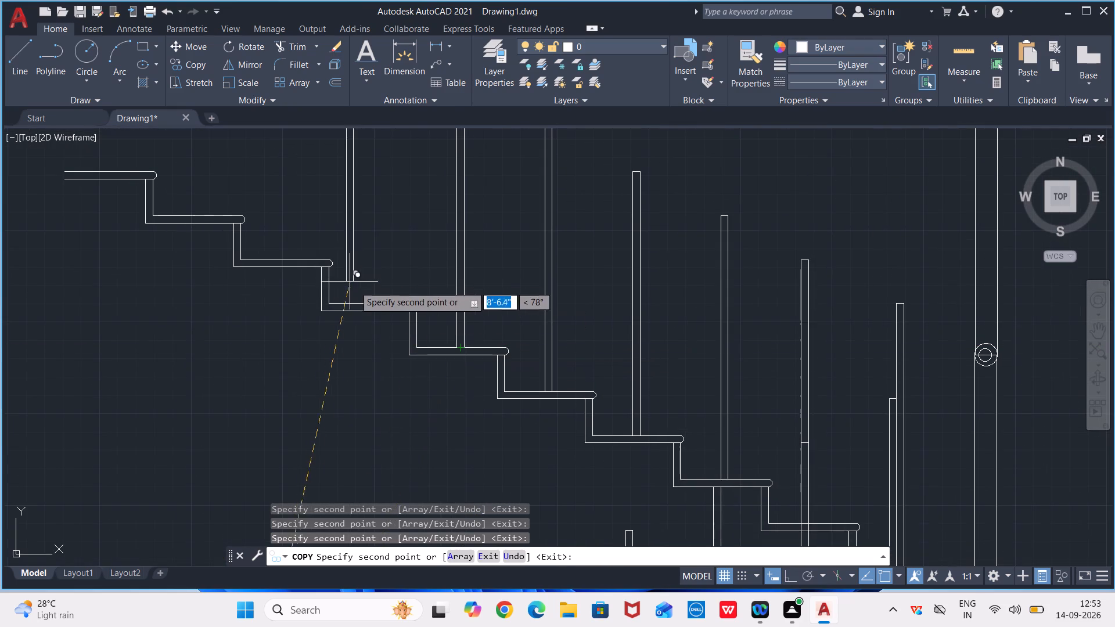
{"action": "left_click", "coordinate": [371, 304]}
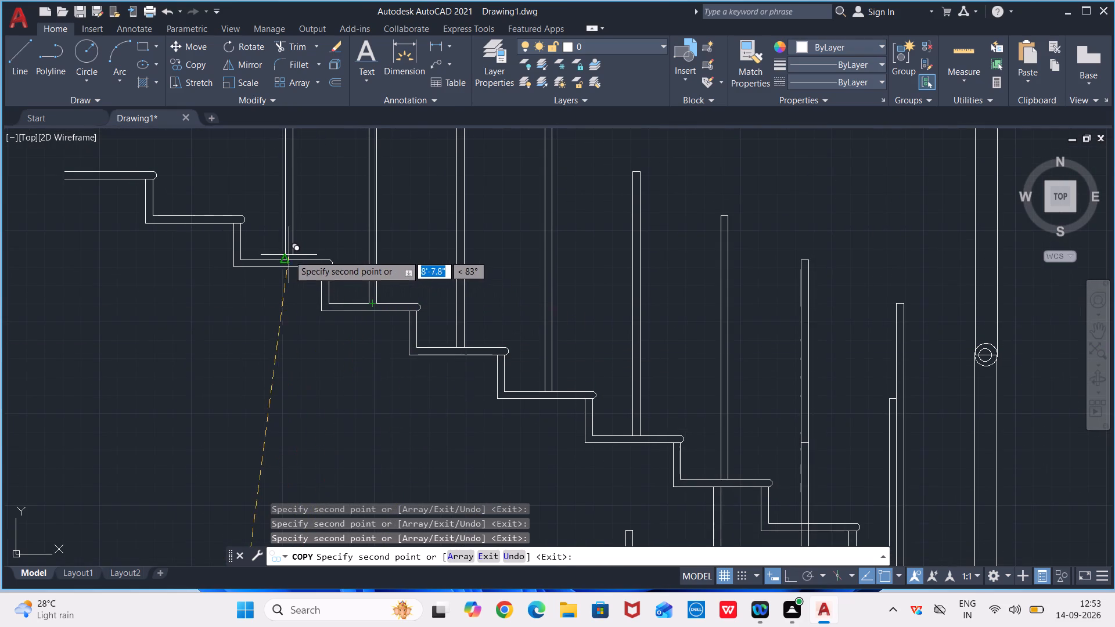
{"action": "left_click", "coordinate": [285, 261]}
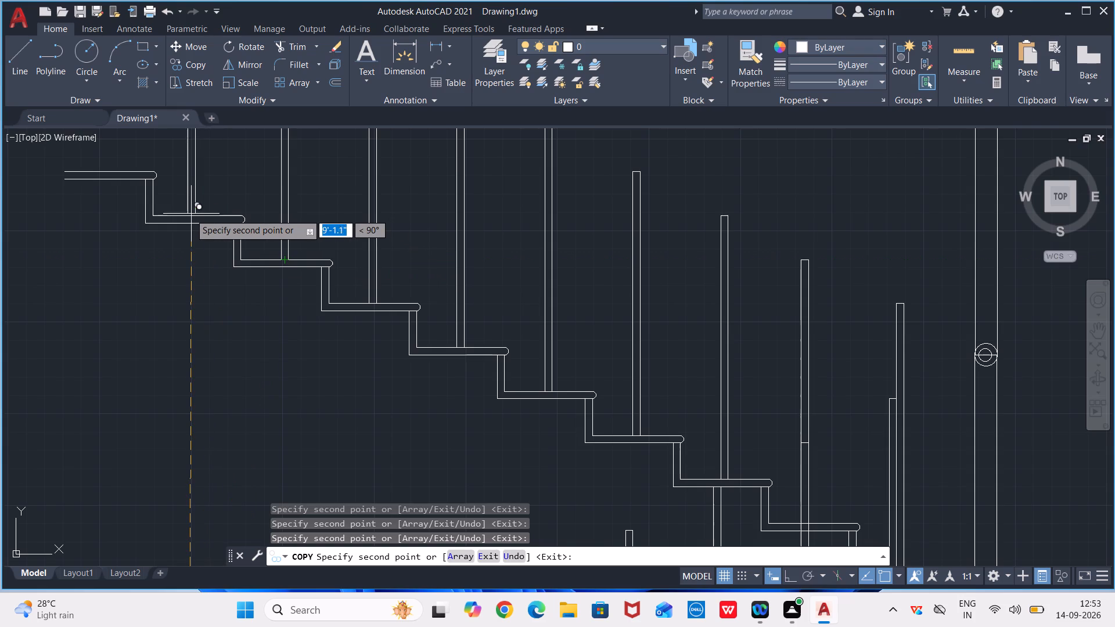
{"action": "left_click", "coordinate": [197, 211]}
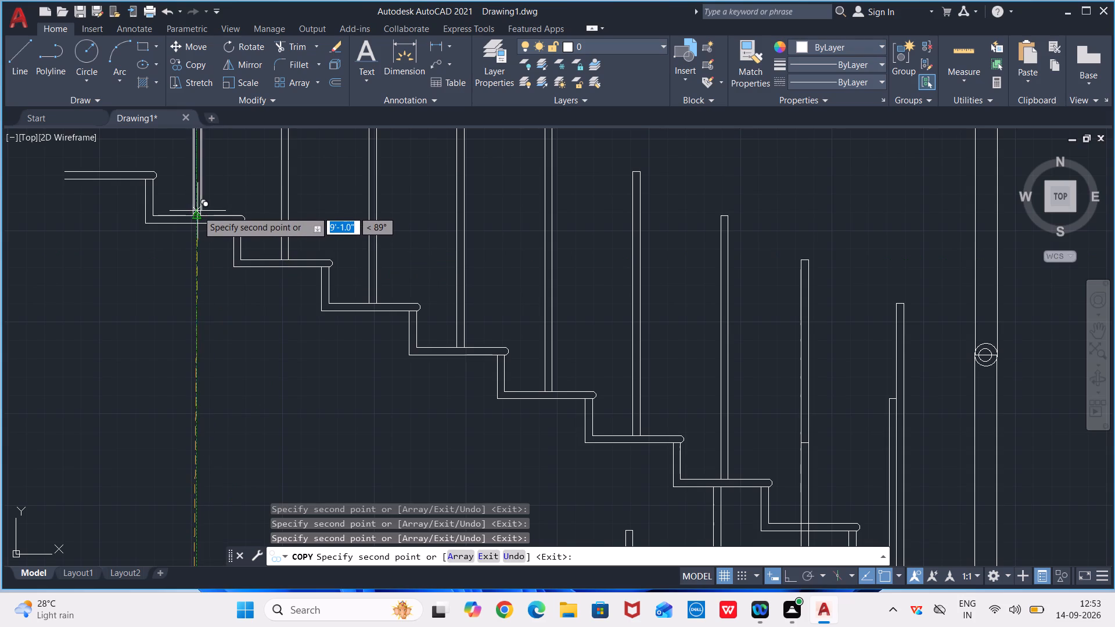
{"action": "scroll", "coordinate": [182, 212], "scroll_direction": "down", "scroll_amount": 2}
{"action": "middle_click_drag", "start_coordinate": [154, 212], "coordinate": [157, 214]}
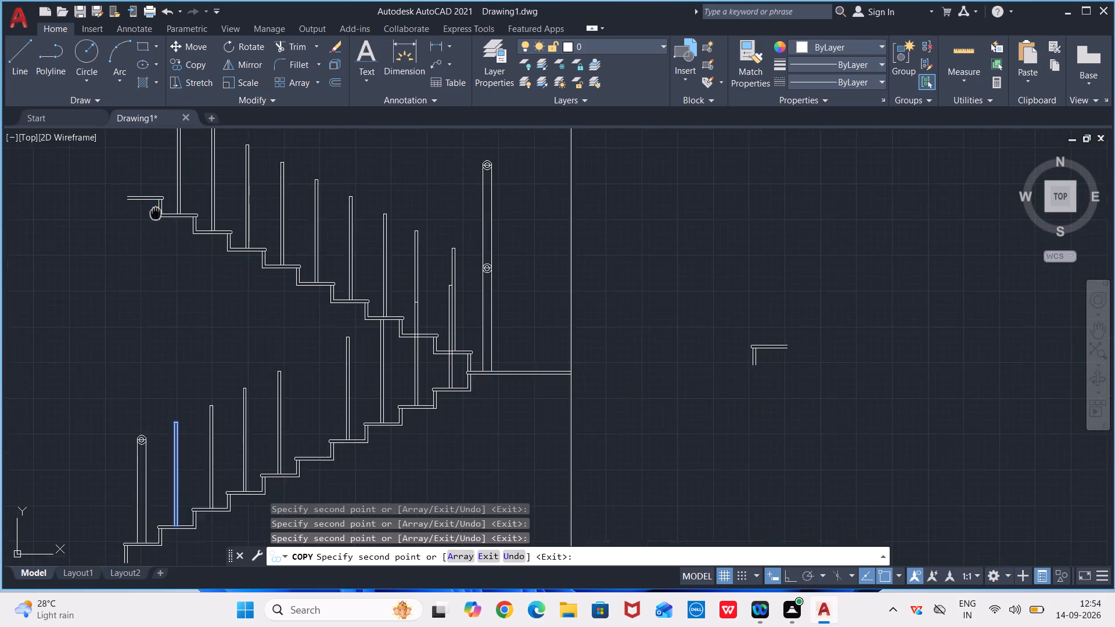
{"action": "middle_click_drag", "start_coordinate": [157, 214], "coordinate": [300, 307]}
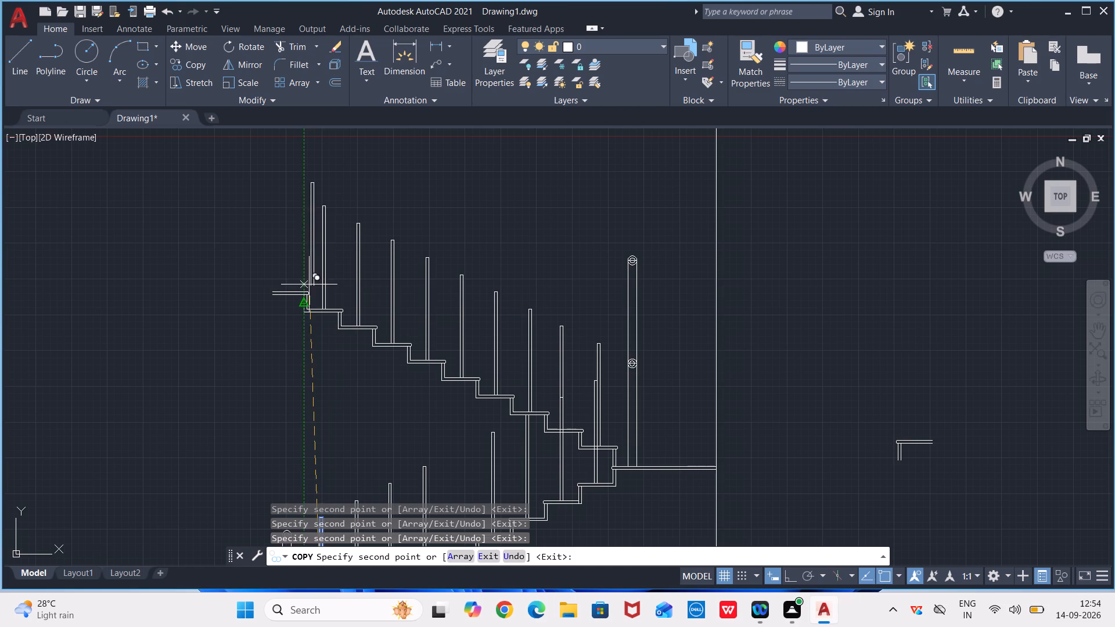
{"action": "key", "text": "Escape"}
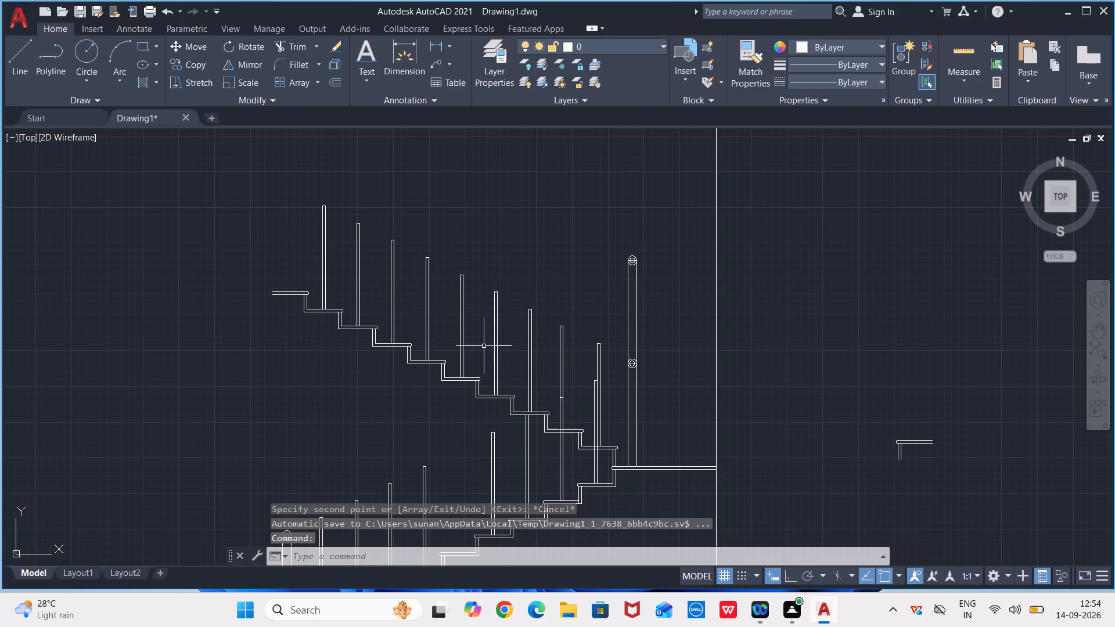
Erase the baluster on the upper flight's second tread above the landing, including its short top line.
{"action": "scroll", "coordinate": [563, 354], "scroll_direction": "up", "scroll_amount": 3}
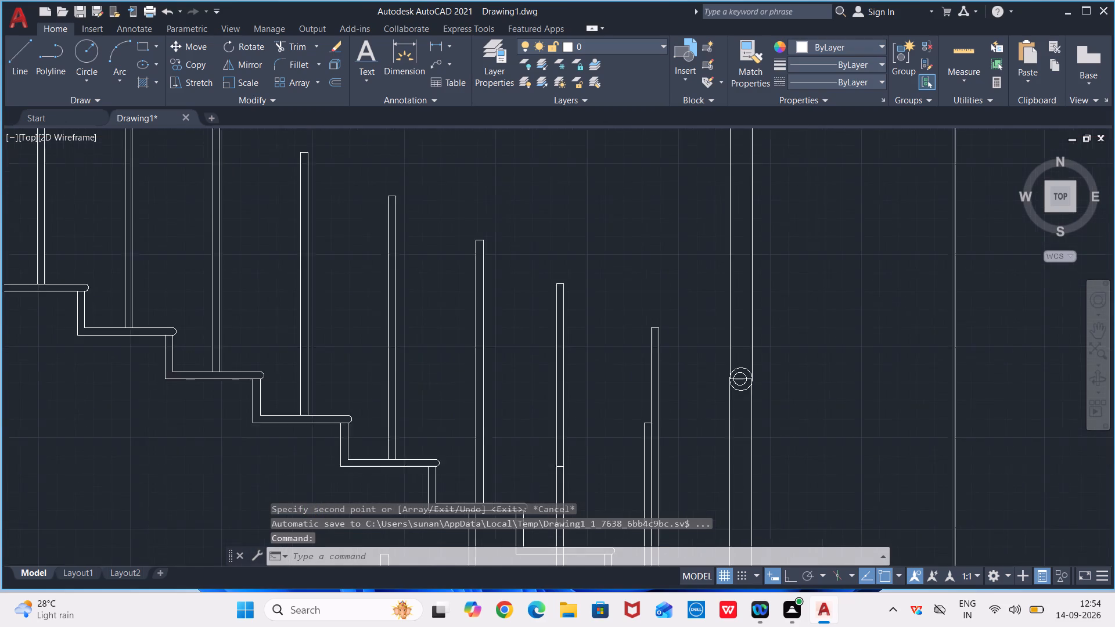
{"action": "middle_click_drag", "start_coordinate": [567, 355], "coordinate": [574, 302]}
{"action": "left_click_drag", "start_coordinate": [588, 278], "coordinate": [571, 276]}
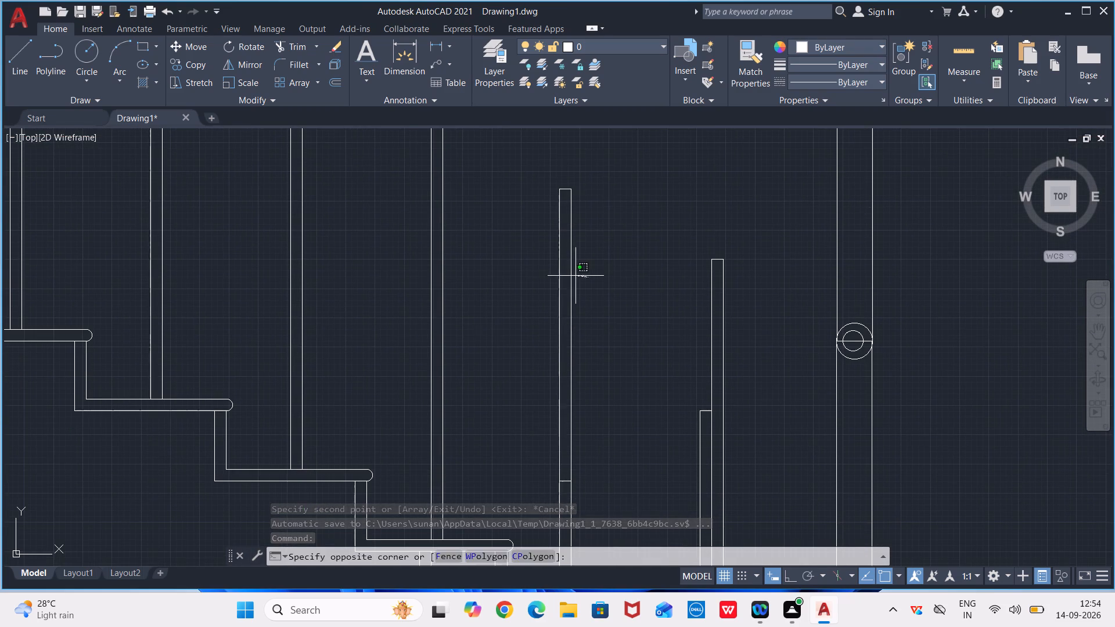
{"action": "left_click_drag", "start_coordinate": [571, 276], "coordinate": [587, 323]}
{"action": "key", "text": "Delete"}
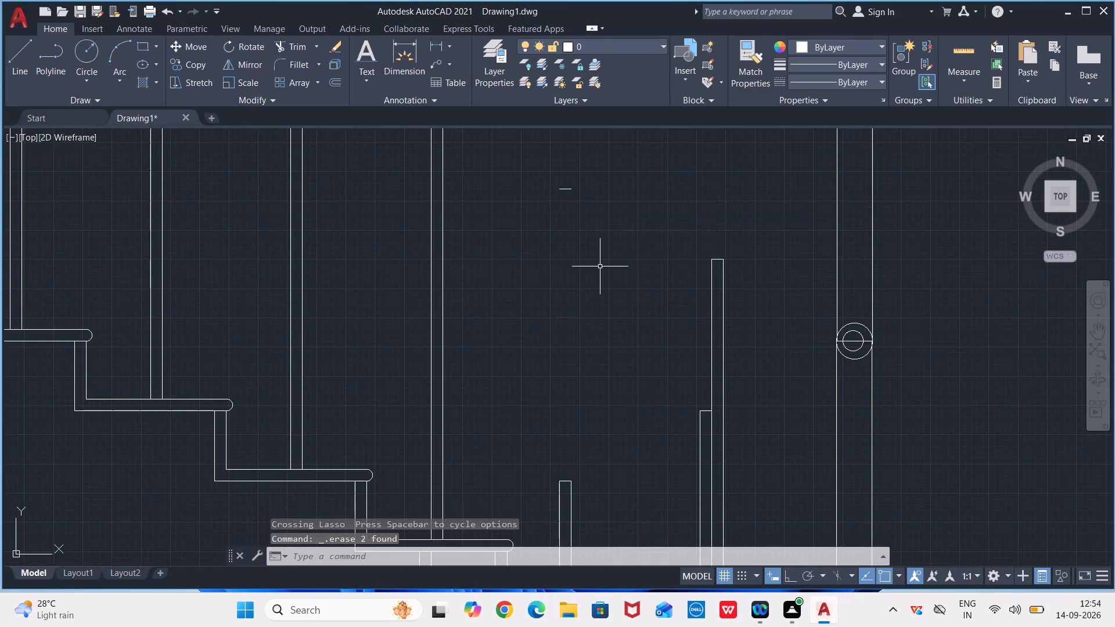
{"action": "left_click_drag", "start_coordinate": [582, 153], "coordinate": [617, 262]}
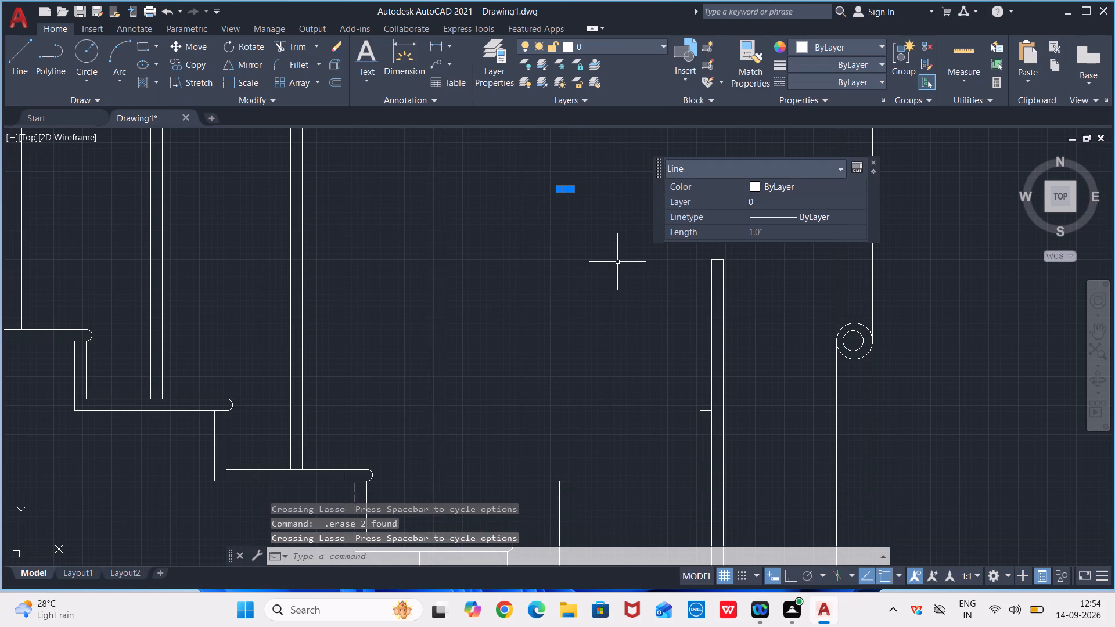
{"action": "key", "text": "Delete"}
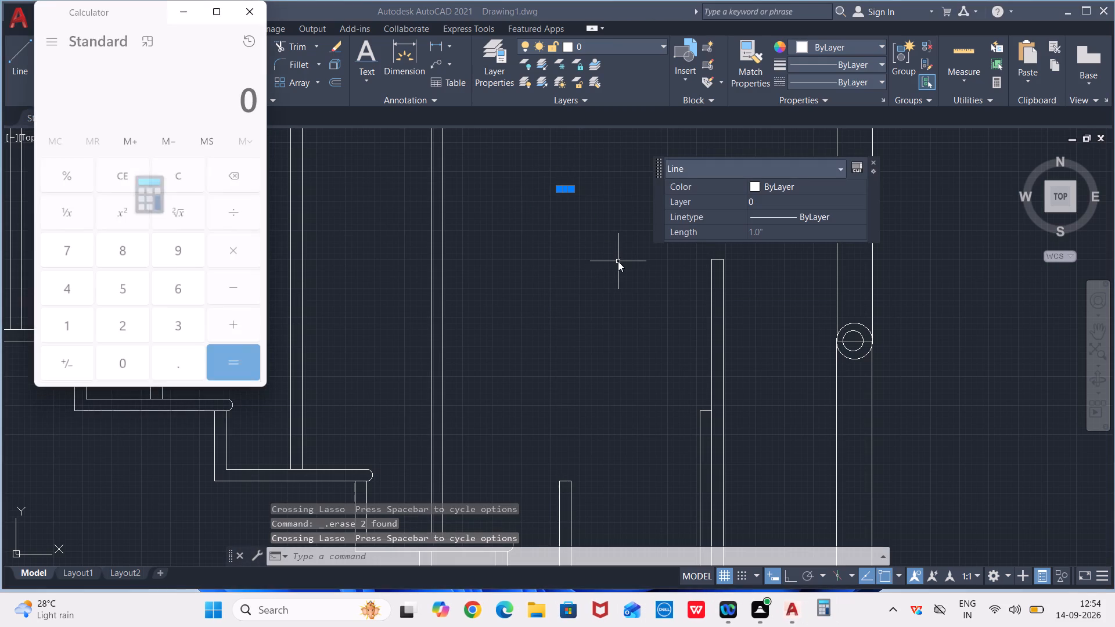
{"action": "left_click", "coordinate": [249, 8]}
{"action": "key", "text": "Insert"}
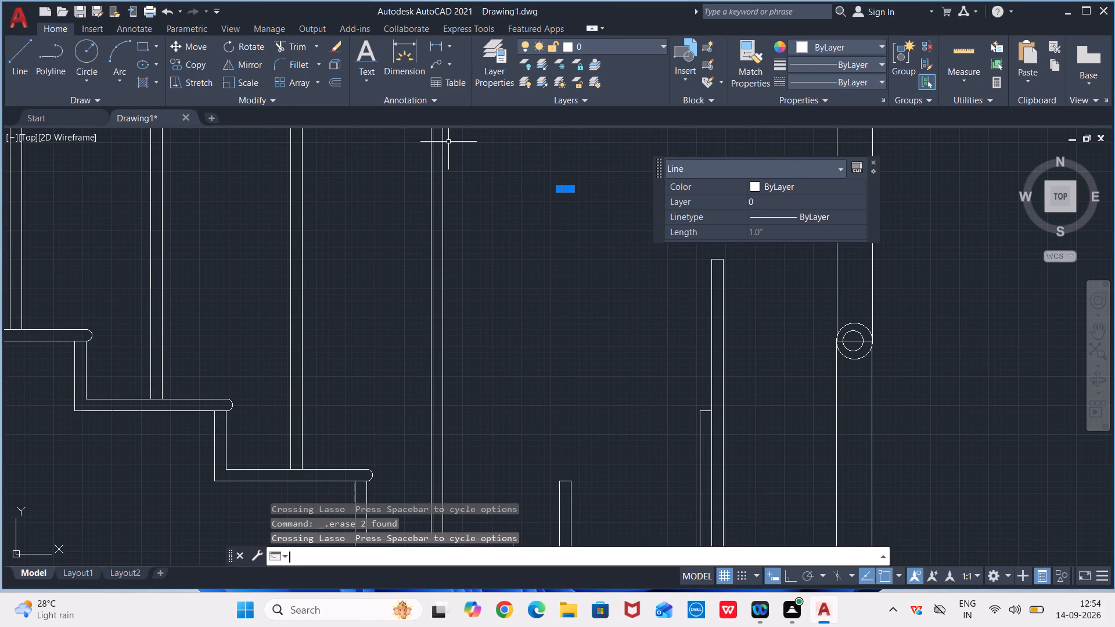
{"action": "left_click", "coordinate": [616, 343]}
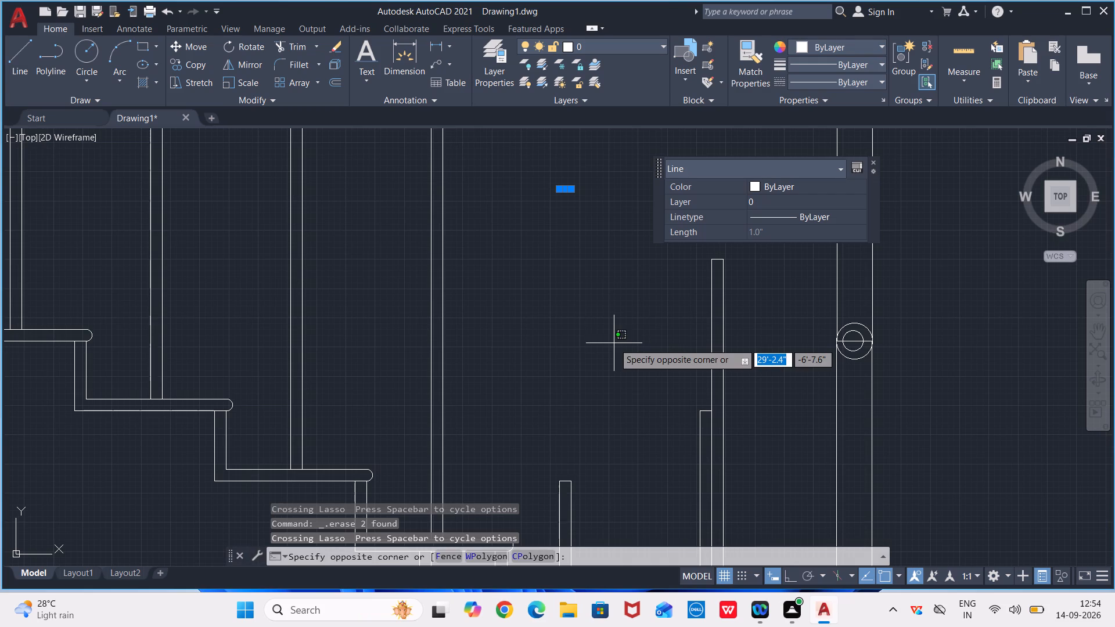
{"action": "key", "text": "Insert"}
{"action": "key", "text": "Insert"}
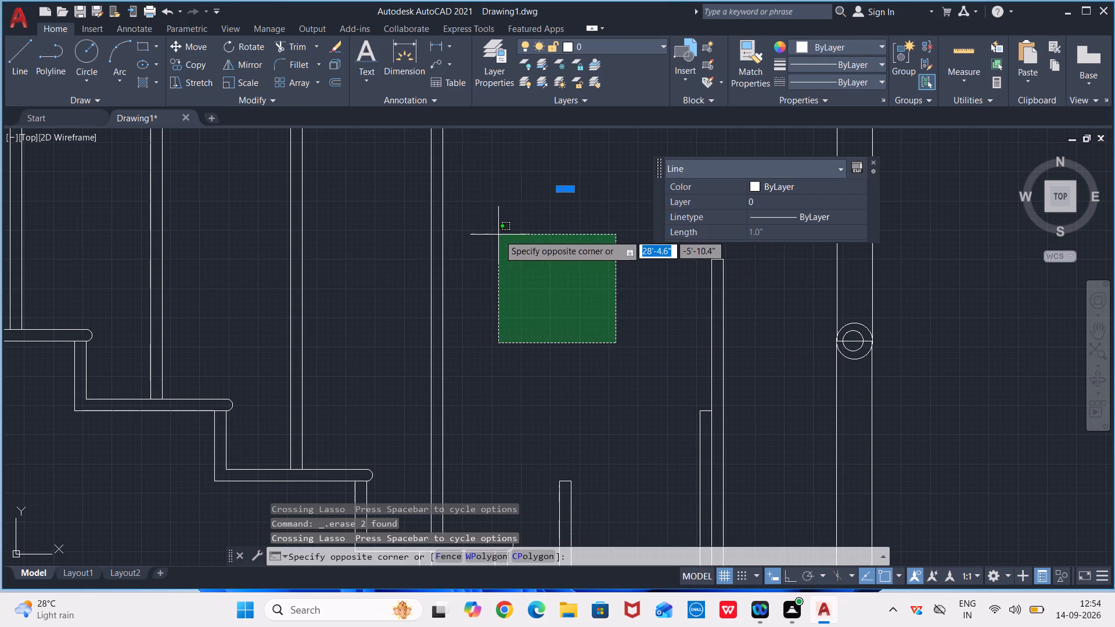
{"action": "left_click", "coordinate": [499, 235]}
{"action": "left_click", "coordinate": [499, 235]}
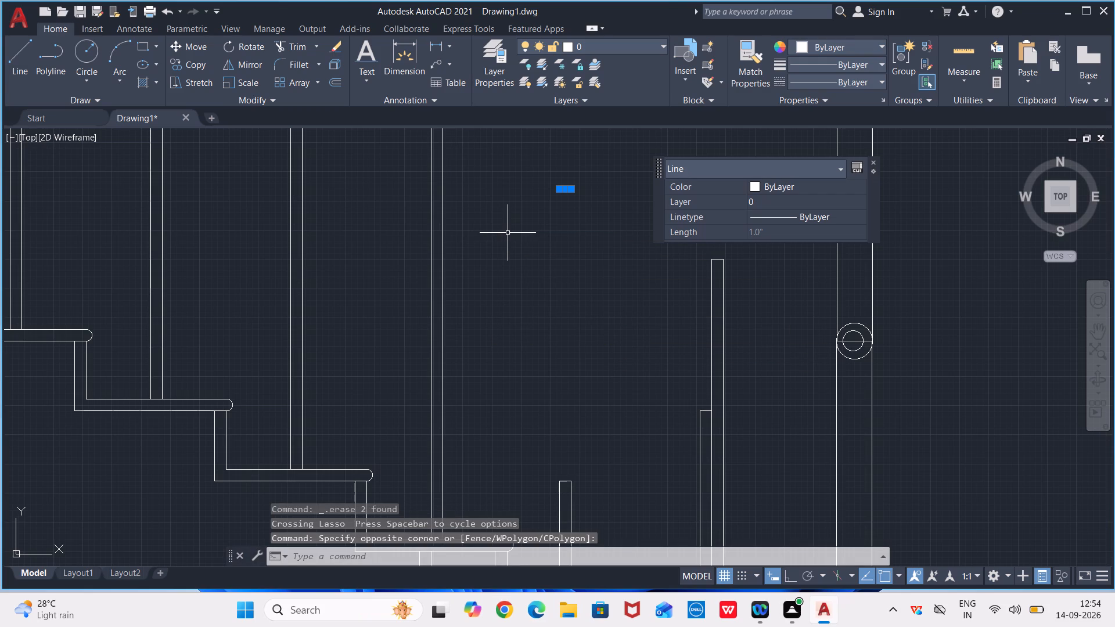
{"action": "key", "text": "Delete"}
Erase the baluster on the lower flight's ninth tread, both vertical lines and the short top line.
{"action": "scroll", "coordinate": [589, 271], "scroll_direction": "down", "scroll_amount": 1}
{"action": "middle_click_drag", "start_coordinate": [583, 291], "coordinate": [584, 285]}
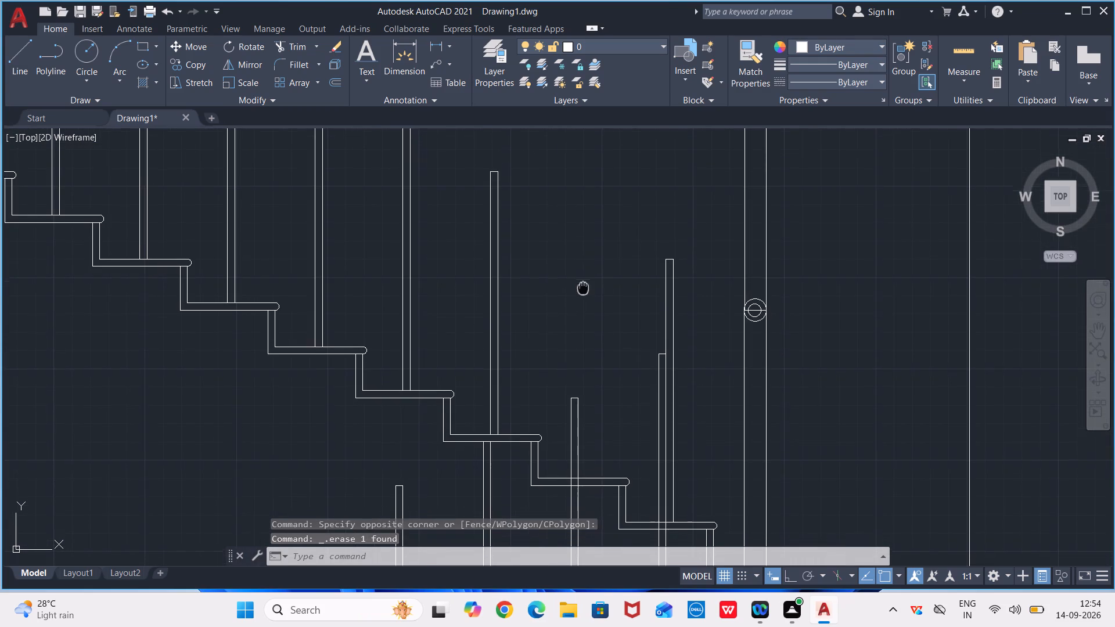
{"action": "middle_click_drag", "start_coordinate": [584, 285], "coordinate": [609, 106]}
{"action": "left_click", "coordinate": [605, 354]}
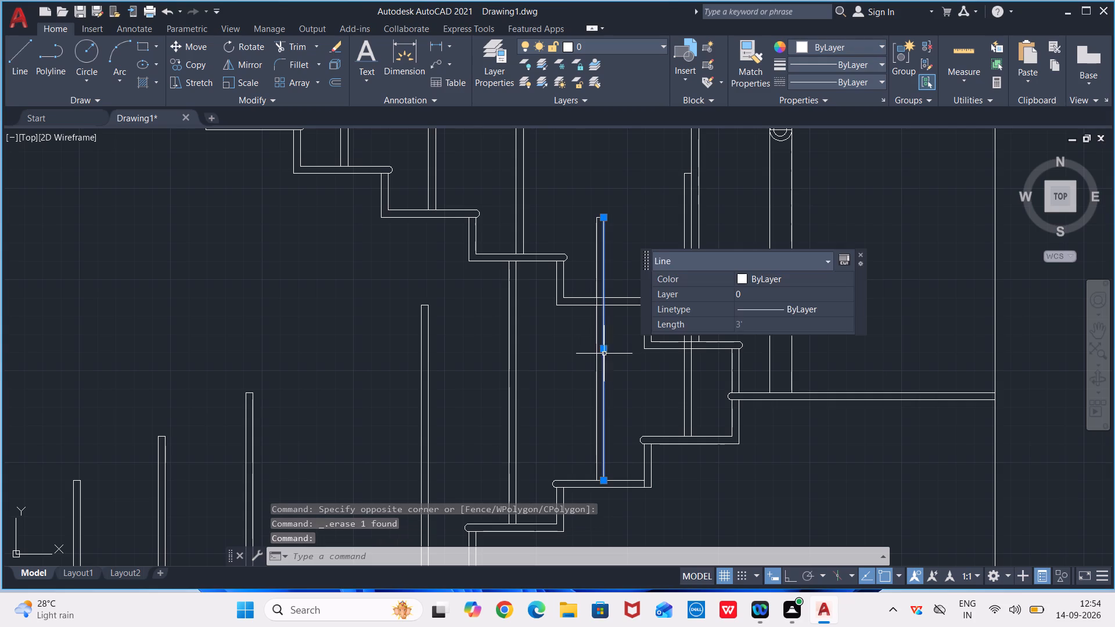
{"action": "left_click", "coordinate": [596, 357]}
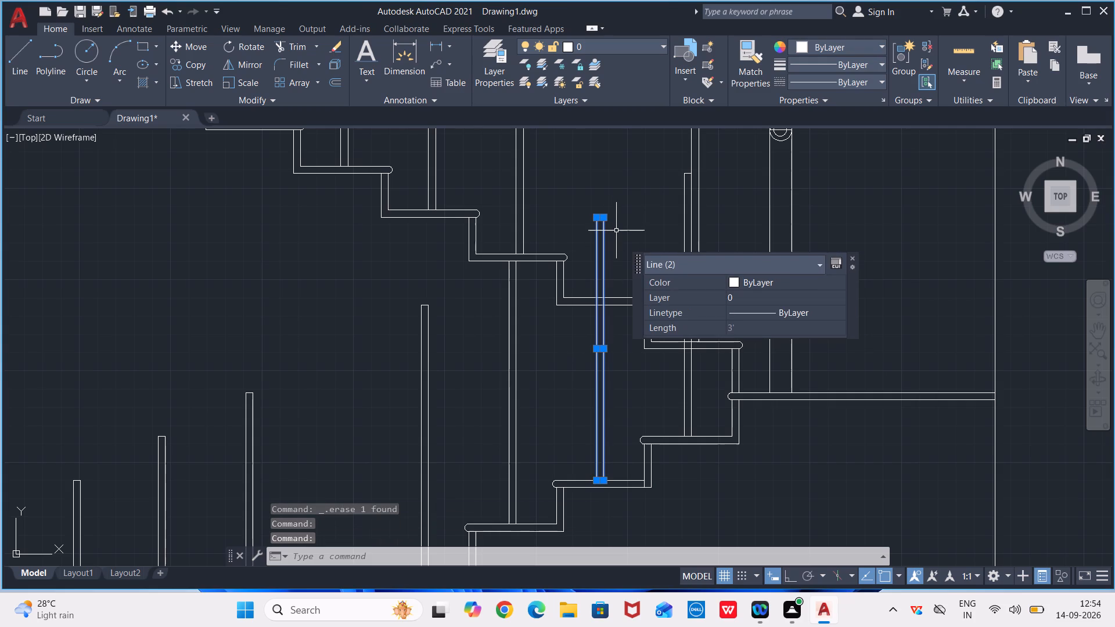
{"action": "key", "text": "Delete"}
{"action": "scroll", "coordinate": [614, 218], "scroll_direction": "up", "scroll_amount": 1}
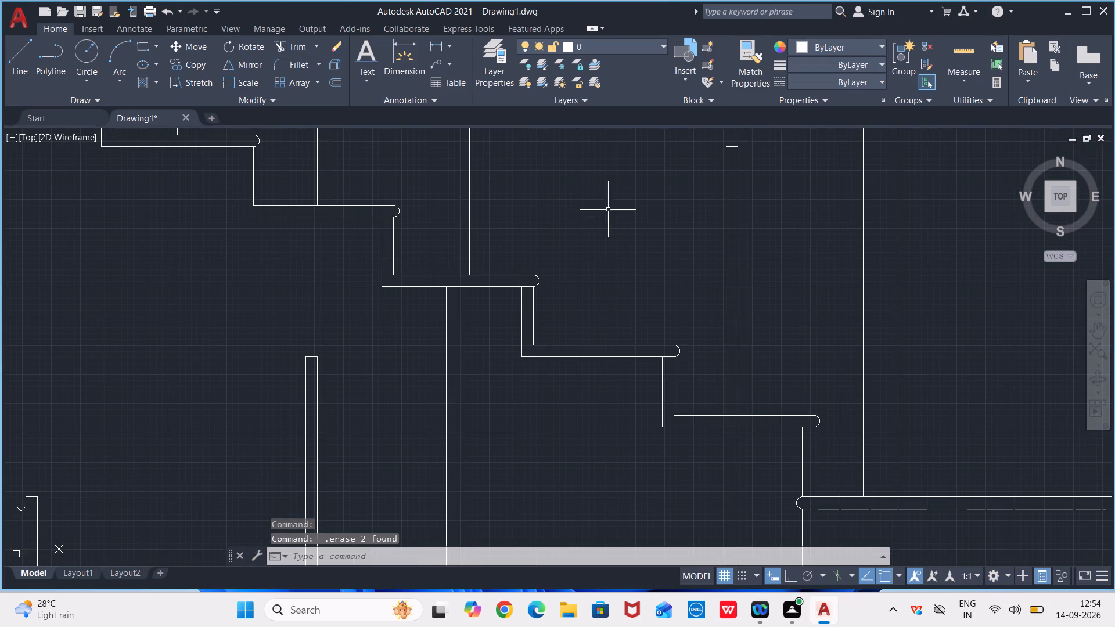
{"action": "left_click_drag", "start_coordinate": [599, 198], "coordinate": [605, 239]}
{"action": "key", "text": "Delete"}
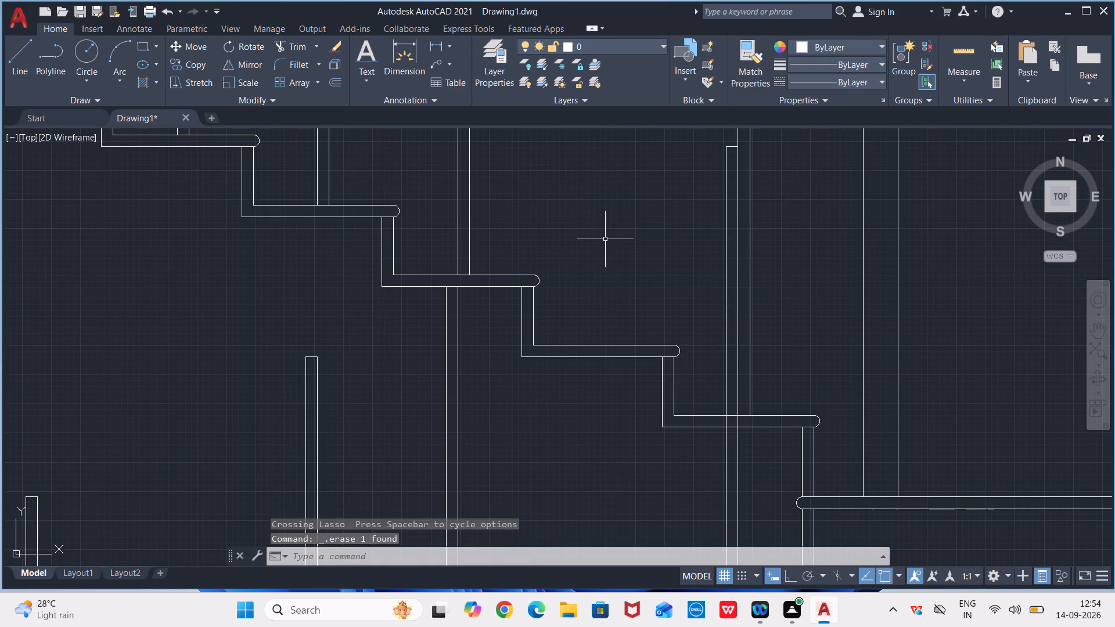
Copy the baluster on the lower flight's seventh tread from its bottom midpoint to the middle of the ninth tread, about 2'-2.8" at 27°.
{"action": "scroll", "coordinate": [590, 261], "scroll_direction": "down", "scroll_amount": 3}
{"action": "middle_click_drag", "start_coordinate": [588, 266], "coordinate": [602, 185]}
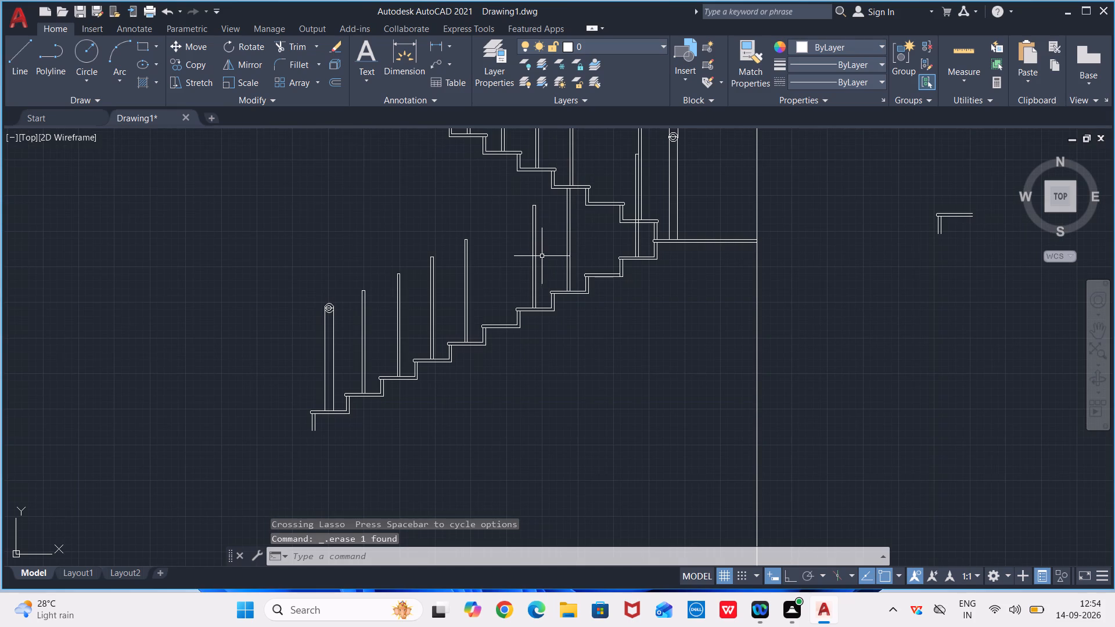
{"action": "scroll", "coordinate": [540, 258], "scroll_direction": "up", "scroll_amount": 1}
{"action": "left_click_drag", "start_coordinate": [549, 234], "coordinate": [497, 247]}
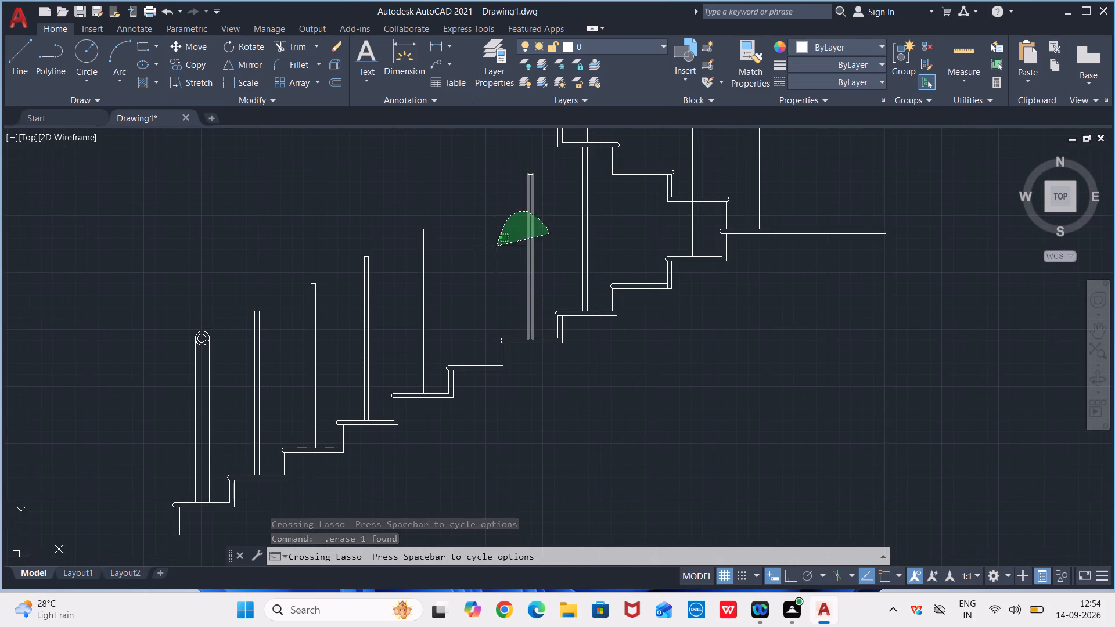
{"action": "left_click_drag", "start_coordinate": [497, 247], "coordinate": [556, 209]}
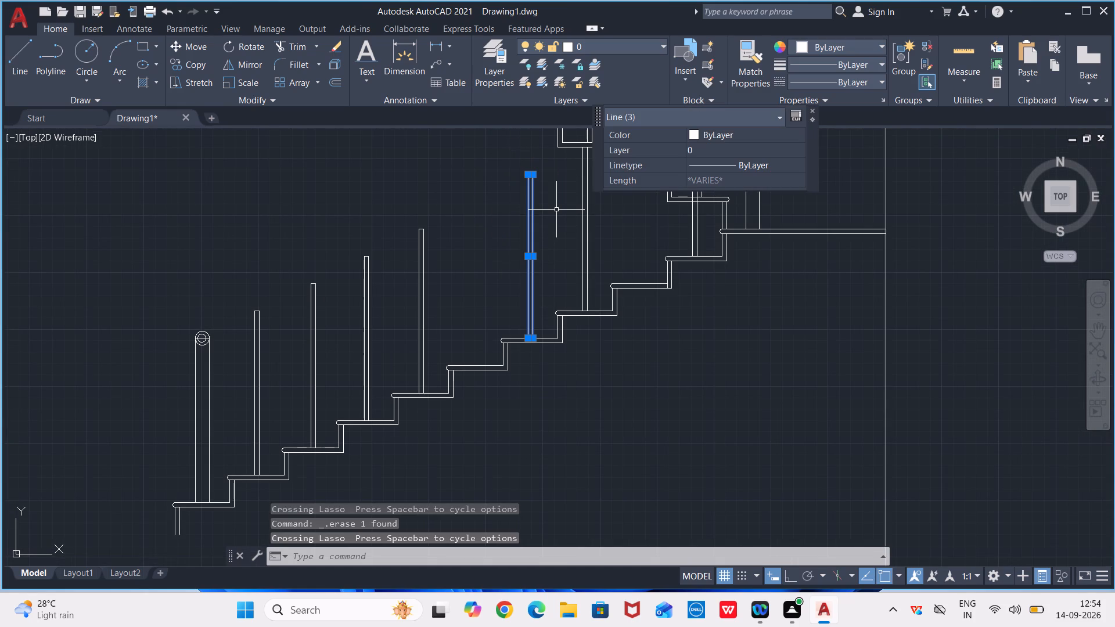
{"action": "type", "text": "CO"}
{"action": "key", "text": "Return"}
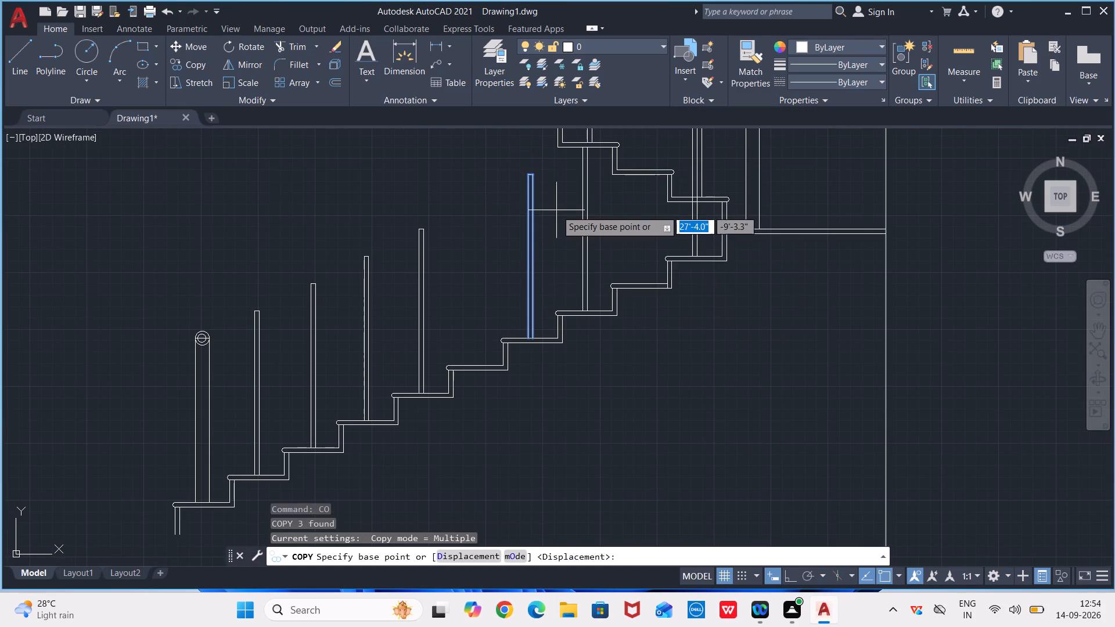
{"action": "scroll", "coordinate": [549, 268], "scroll_direction": "up", "scroll_amount": 3}
{"action": "scroll", "coordinate": [426, 475], "scroll_direction": "up", "scroll_amount": 1}
{"action": "middle_click_drag", "start_coordinate": [436, 442], "coordinate": [484, 227]}
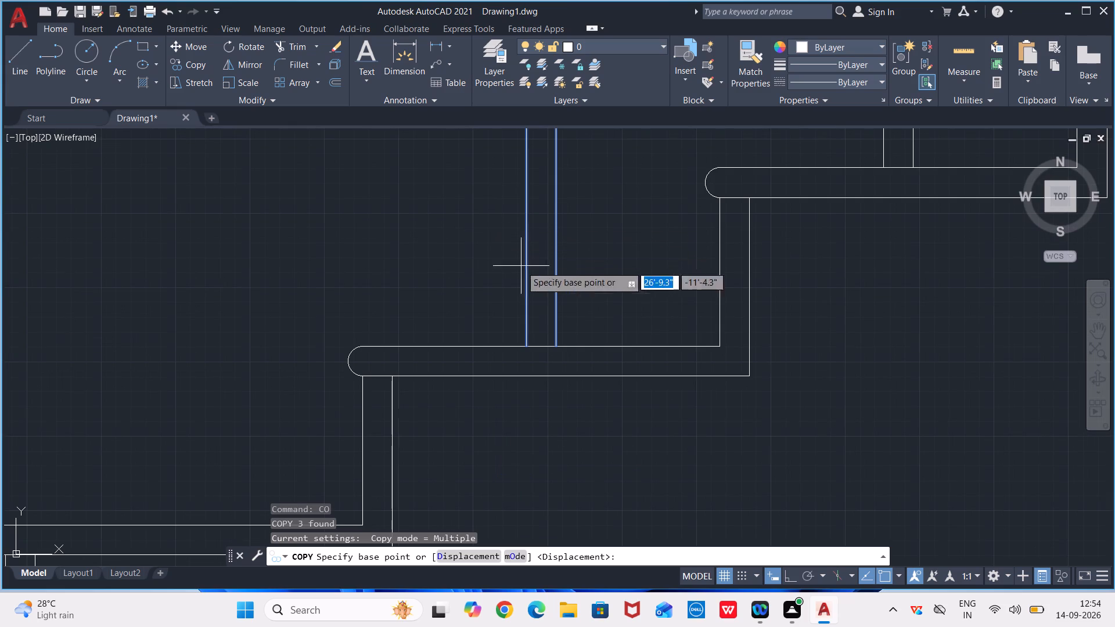
{"action": "left_click", "coordinate": [543, 345]}
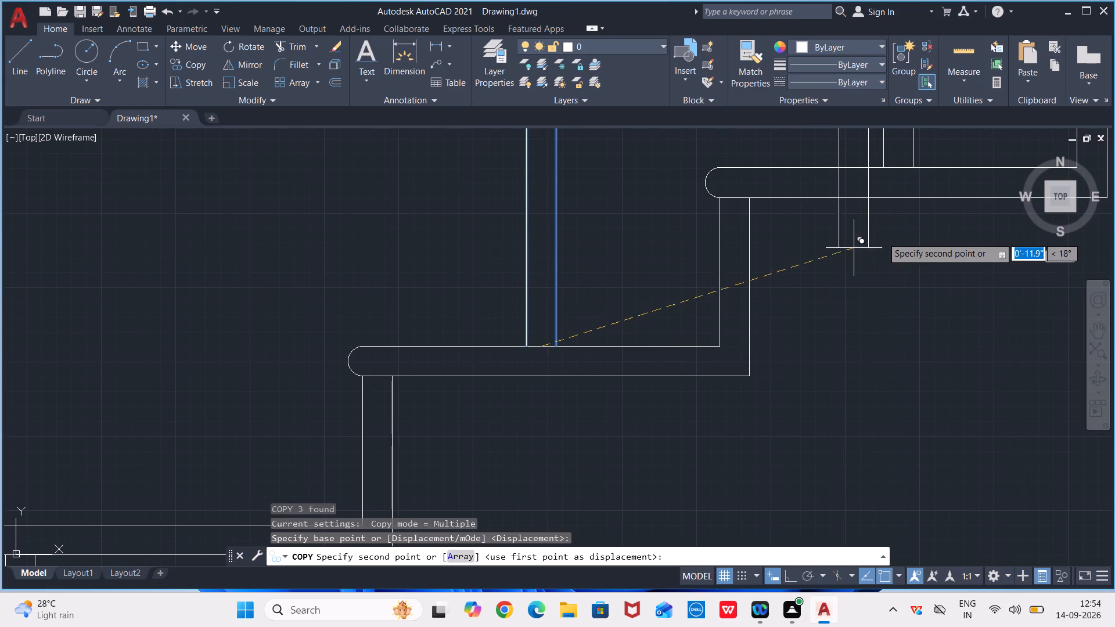
{"action": "scroll", "coordinate": [883, 236], "scroll_direction": "down", "scroll_amount": 2}
{"action": "middle_click_drag", "start_coordinate": [883, 236], "coordinate": [624, 395]}
{"action": "scroll", "coordinate": [670, 340], "scroll_direction": "down", "scroll_amount": 3}
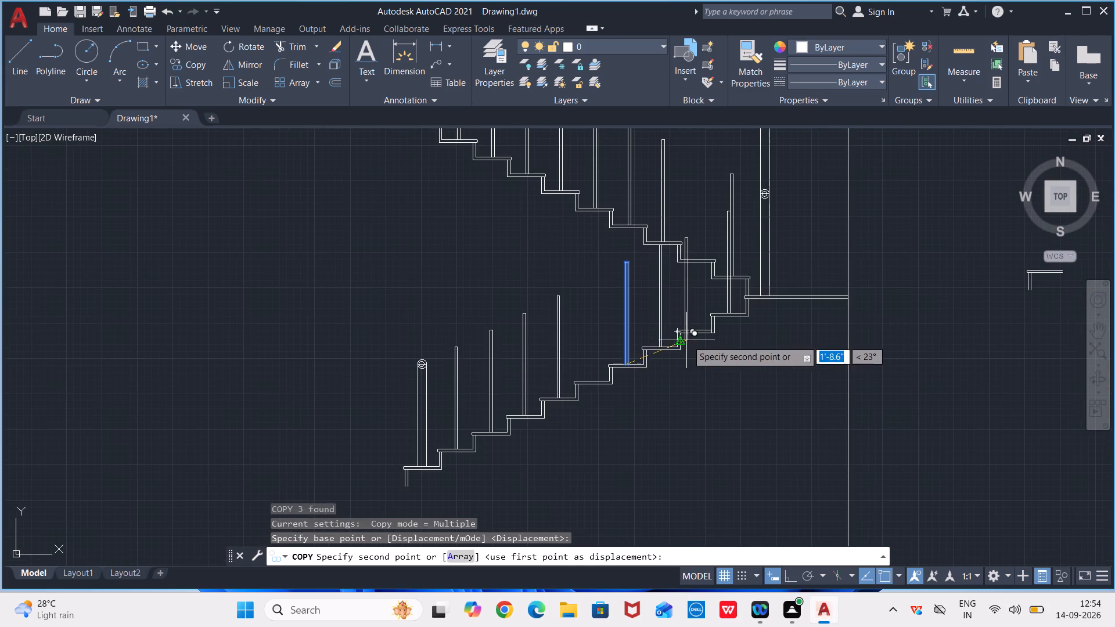
{"action": "scroll", "coordinate": [677, 334], "scroll_direction": "up", "scroll_amount": 2}
{"action": "scroll", "coordinate": [729, 327], "scroll_direction": "up", "scroll_amount": 3}
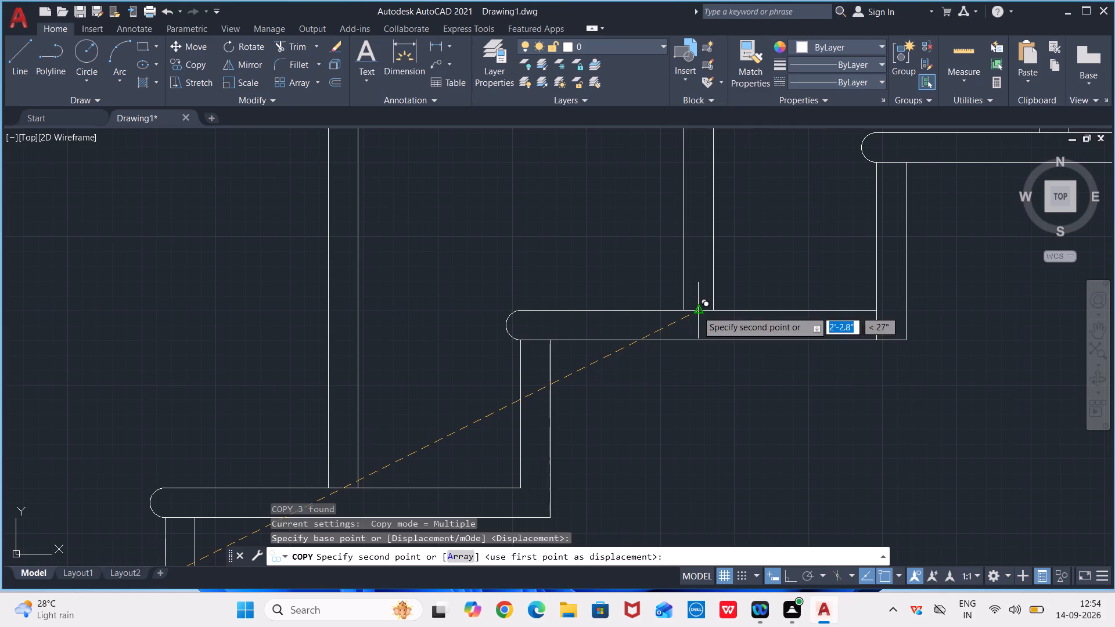
{"action": "left_click", "coordinate": [697, 311]}
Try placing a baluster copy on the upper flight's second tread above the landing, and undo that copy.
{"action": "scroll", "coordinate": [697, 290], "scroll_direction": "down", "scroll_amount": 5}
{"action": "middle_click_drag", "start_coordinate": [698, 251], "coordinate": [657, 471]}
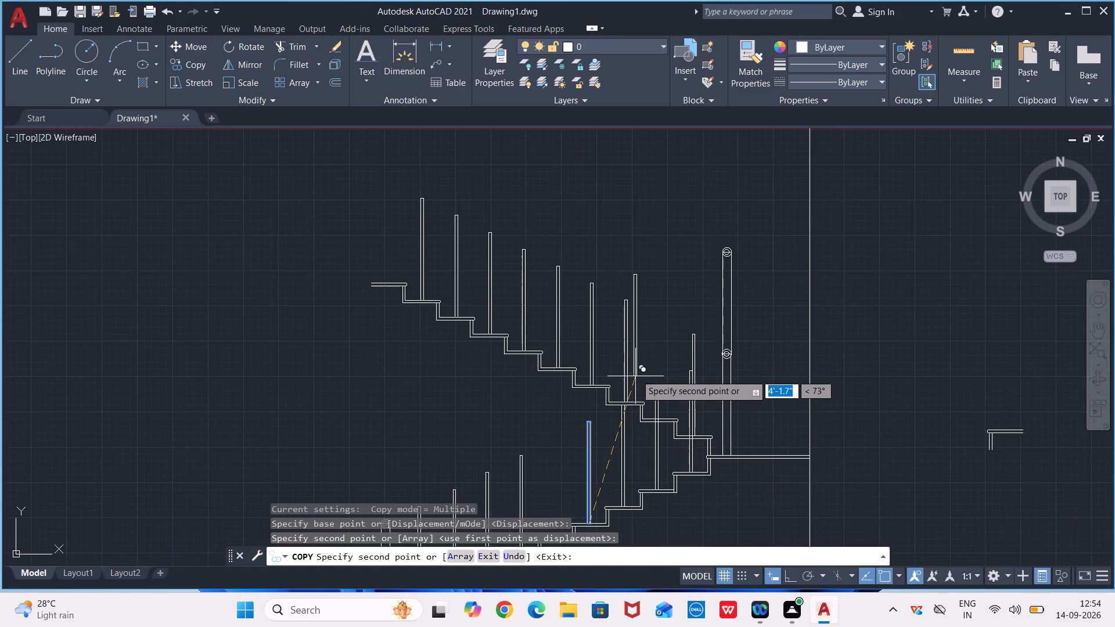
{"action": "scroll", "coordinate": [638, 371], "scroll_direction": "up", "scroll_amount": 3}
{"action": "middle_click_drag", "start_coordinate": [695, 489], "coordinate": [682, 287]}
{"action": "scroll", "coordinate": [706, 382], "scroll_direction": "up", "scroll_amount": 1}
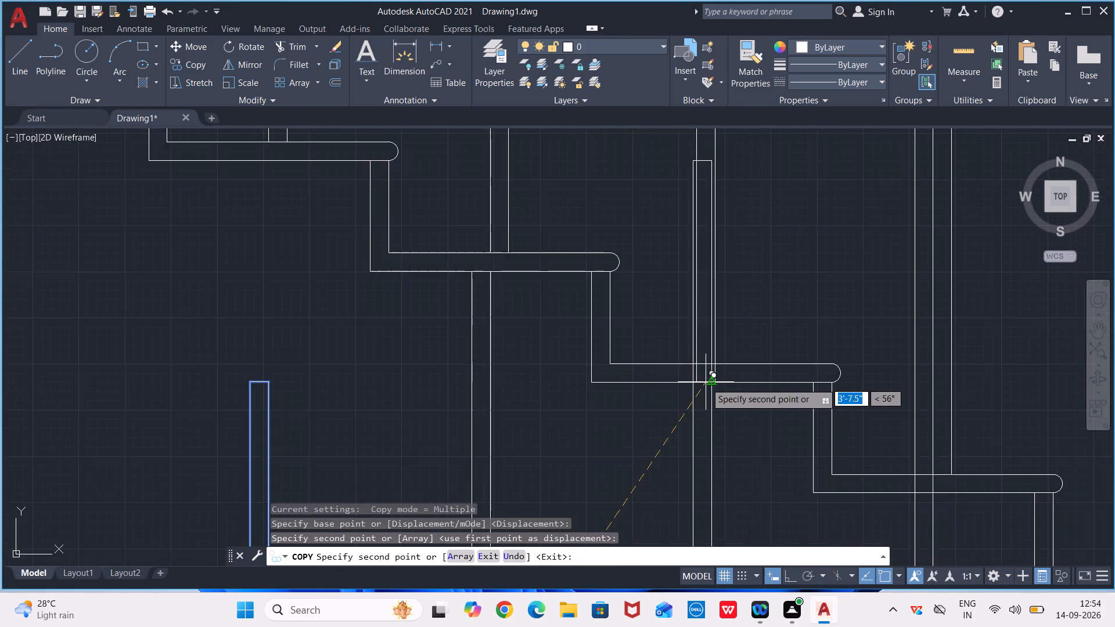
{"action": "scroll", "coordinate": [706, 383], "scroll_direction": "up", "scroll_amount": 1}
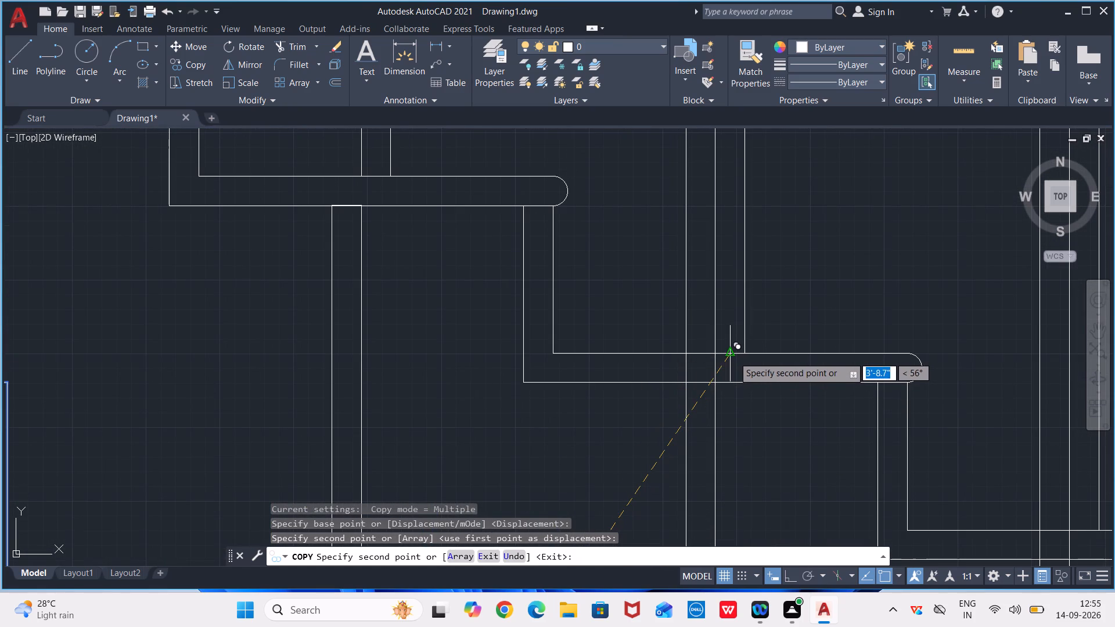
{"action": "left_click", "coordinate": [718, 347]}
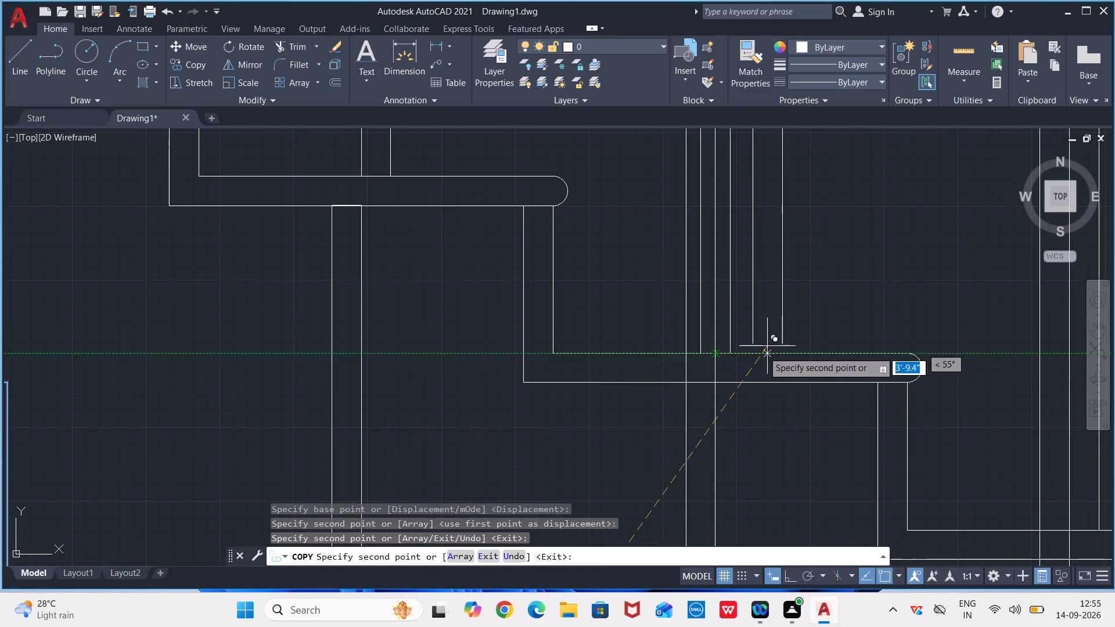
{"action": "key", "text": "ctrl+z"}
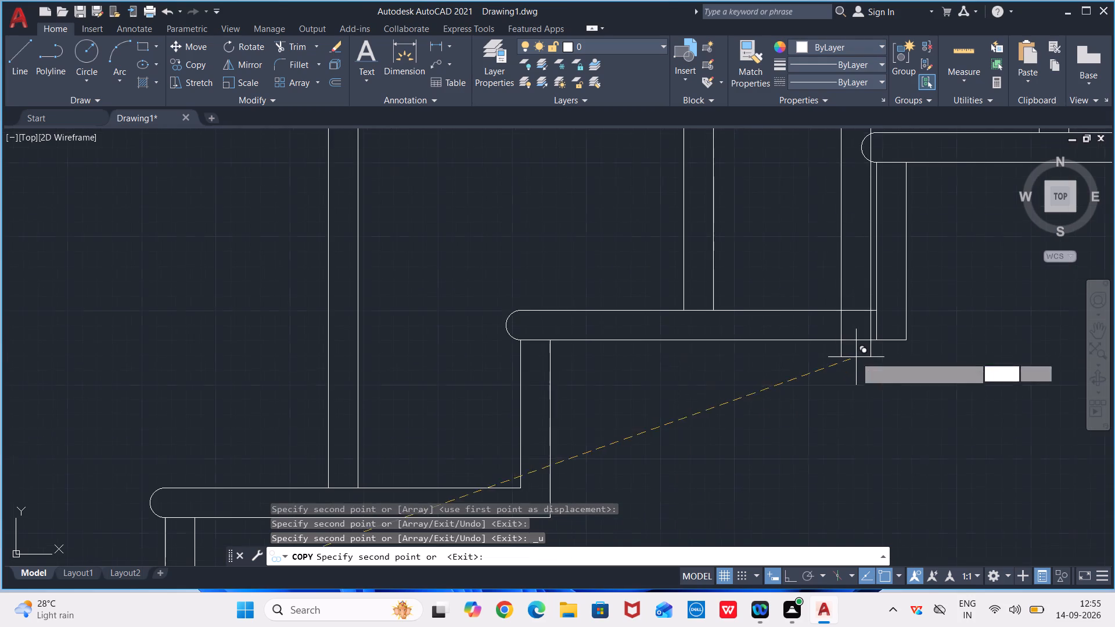
Place a baluster copy at the midpoint of the upper flight's second tread above the landing, about 3'-8.7" at 56°, and finish copying.
{"action": "scroll", "coordinate": [735, 306], "scroll_direction": "down", "scroll_amount": 3}
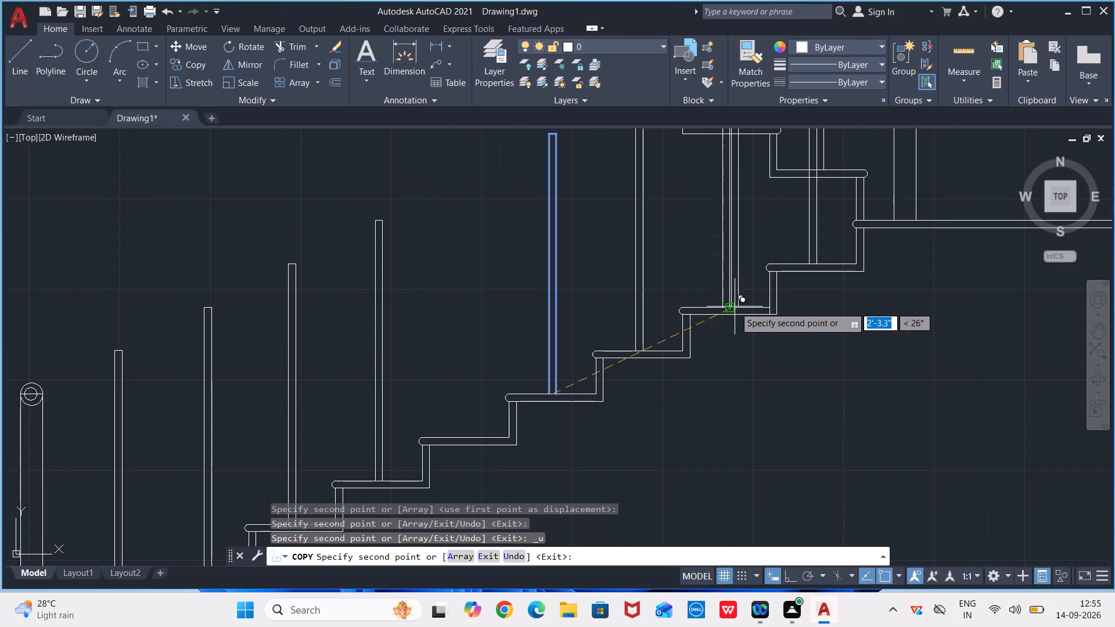
{"action": "middle_click_drag", "start_coordinate": [756, 268], "coordinate": [746, 449]}
{"action": "scroll", "coordinate": [731, 295], "scroll_direction": "up", "scroll_amount": 3}
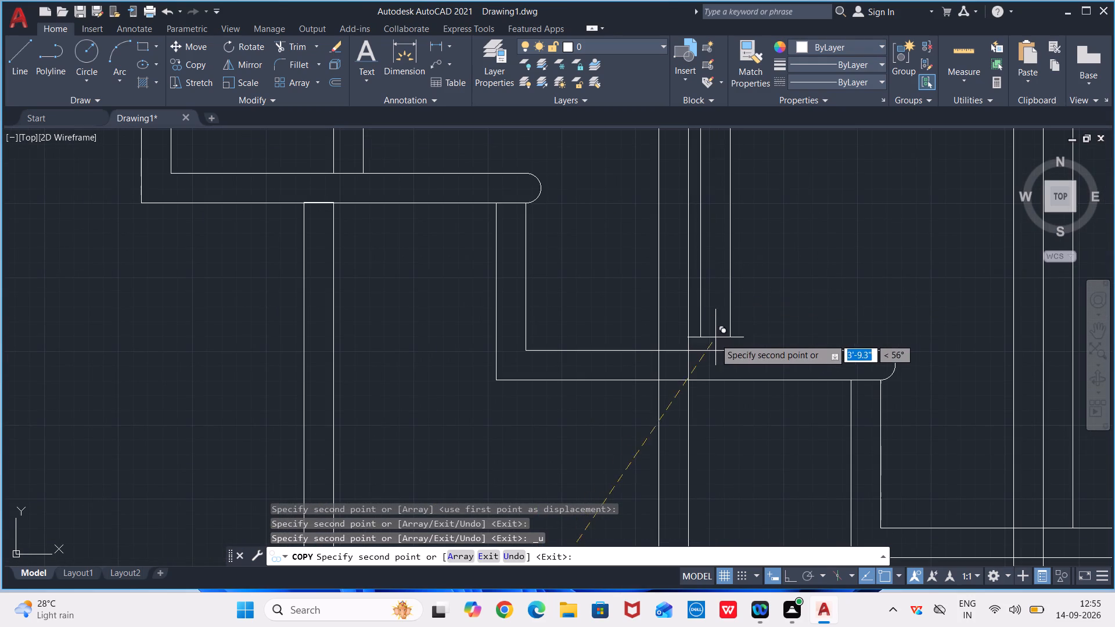
{"action": "double_click", "coordinate": [703, 351]}
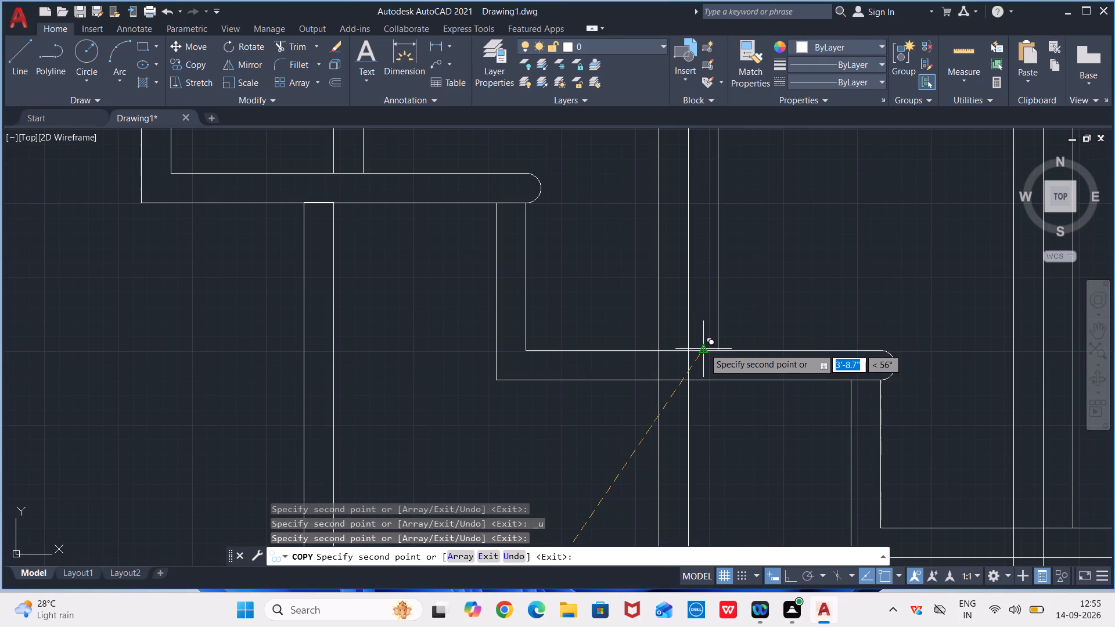
{"action": "key", "text": "Escape"}
Copy the circular-topped post on the lower flight's first tread from its bottom midpoint to the upper flight's topmost tread, about 10'-1.0" at 90°.
{"action": "scroll", "coordinate": [706, 341], "scroll_direction": "down", "scroll_amount": 6}
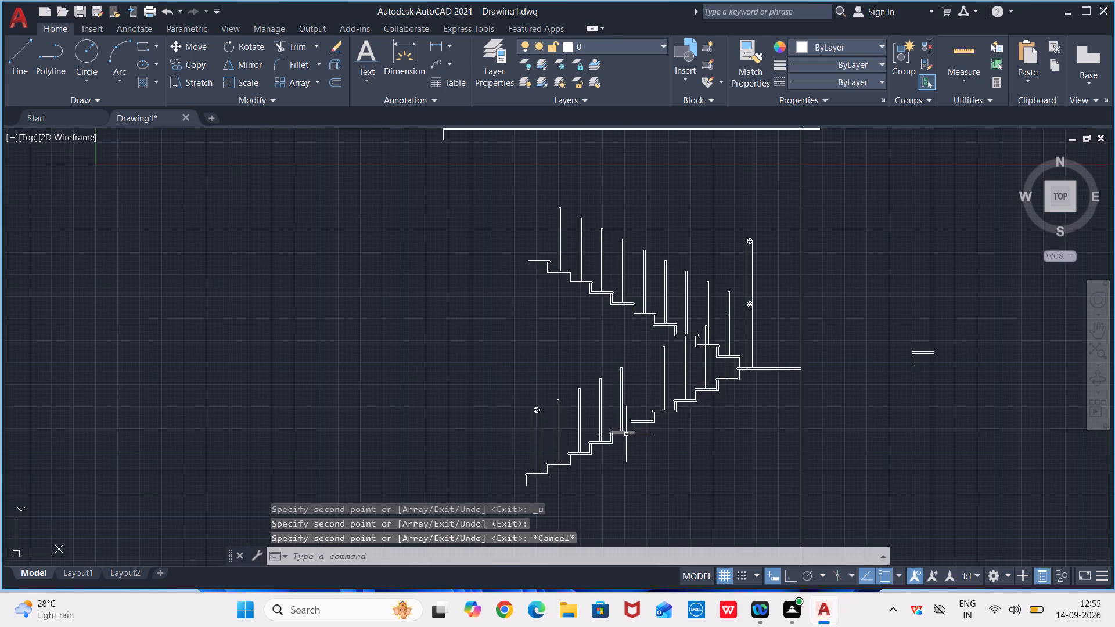
{"action": "scroll", "coordinate": [519, 395], "scroll_direction": "up", "scroll_amount": 2}
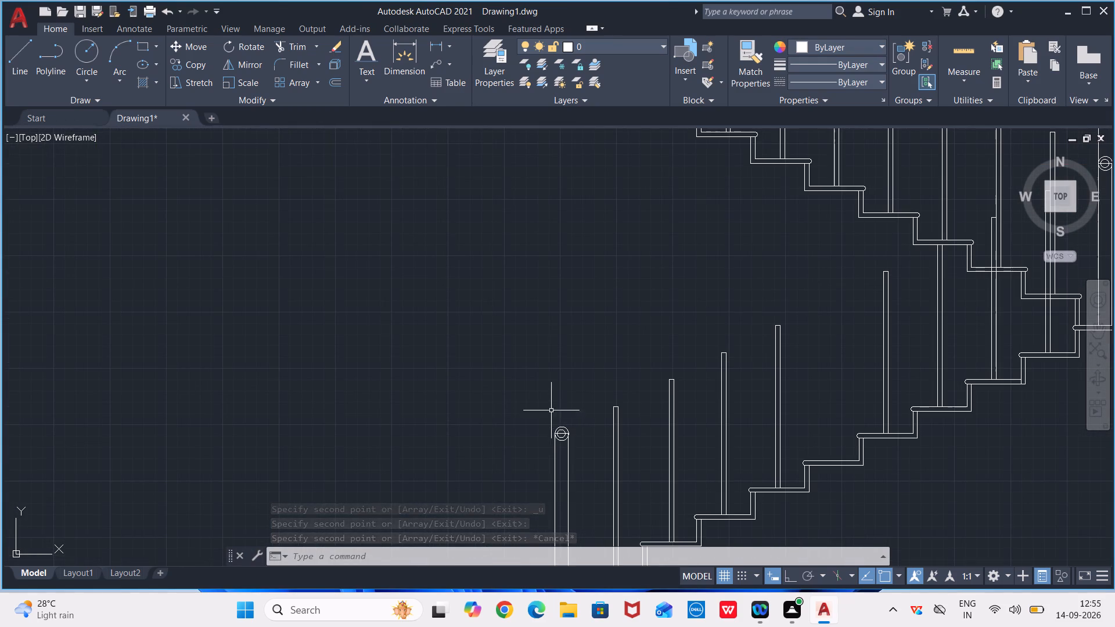
{"action": "middle_click_drag", "start_coordinate": [564, 337], "coordinate": [588, 220]}
{"action": "left_click_drag", "start_coordinate": [607, 298], "coordinate": [578, 370]}
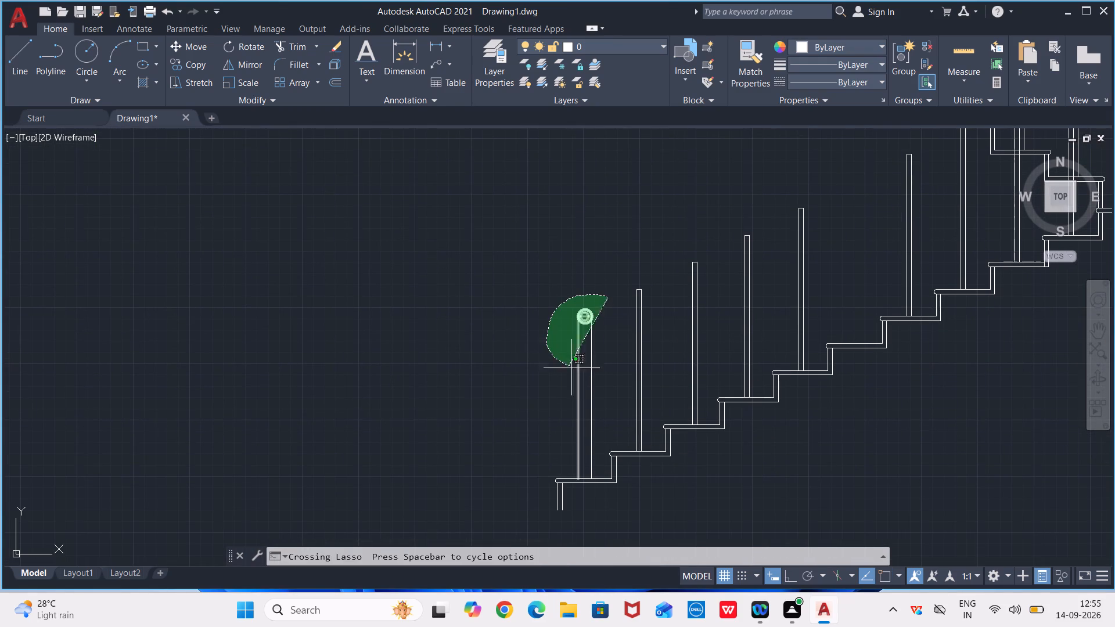
{"action": "left_click_drag", "start_coordinate": [578, 370], "coordinate": [620, 372]}
{"action": "key", "text": "c"}
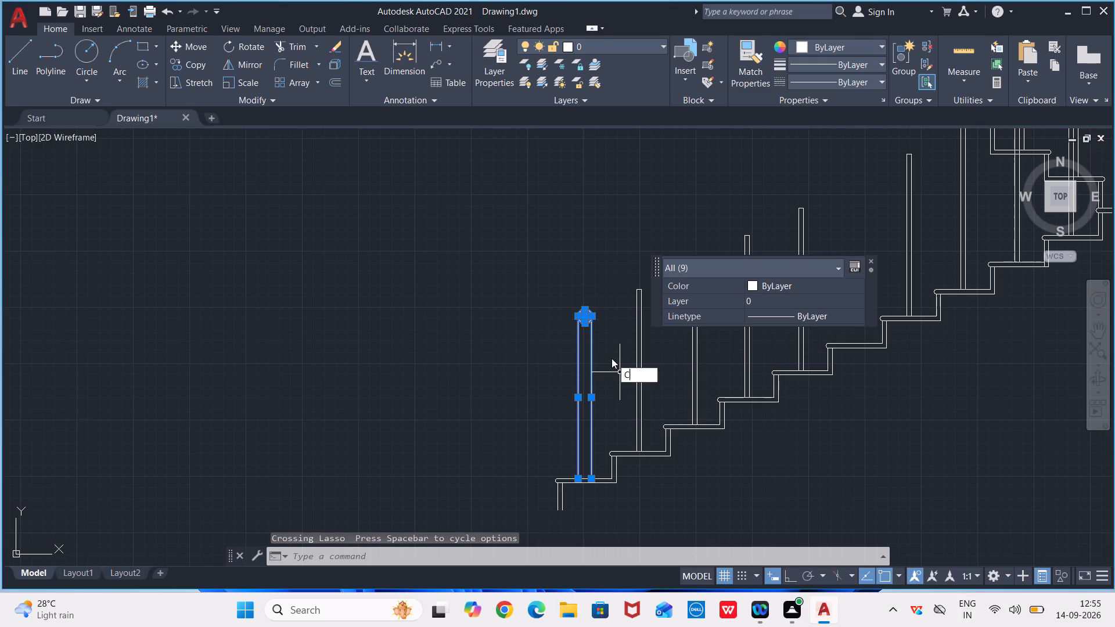
{"action": "key", "text": "o"}
{"action": "key", "text": "Return"}
{"action": "scroll", "coordinate": [609, 454], "scroll_direction": "up", "scroll_amount": 1}
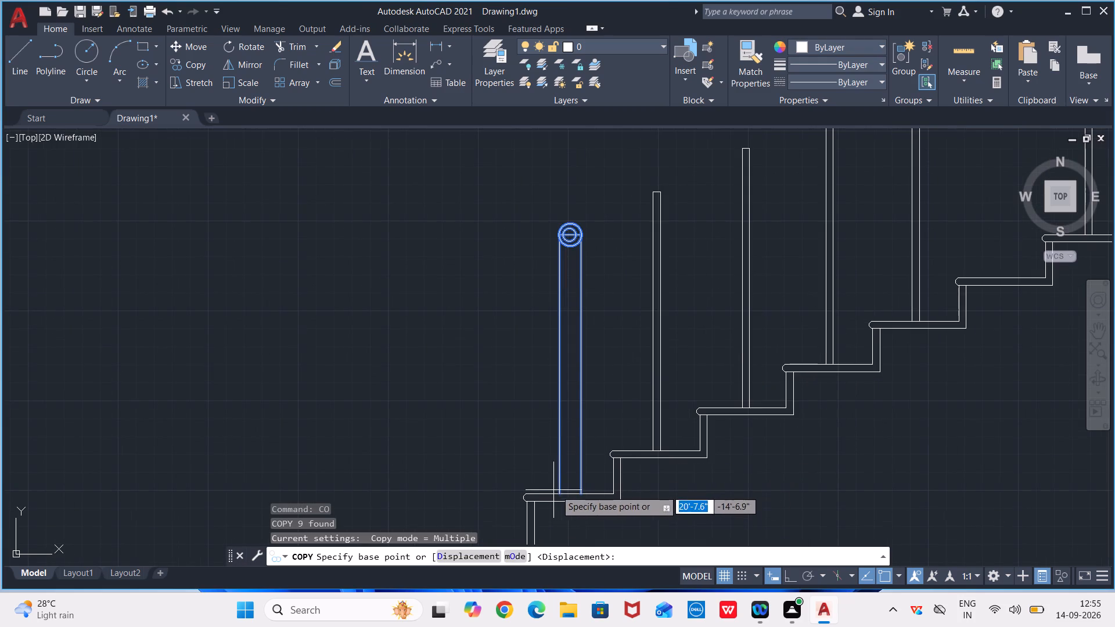
{"action": "scroll", "coordinate": [569, 489], "scroll_direction": "up", "scroll_amount": 3}
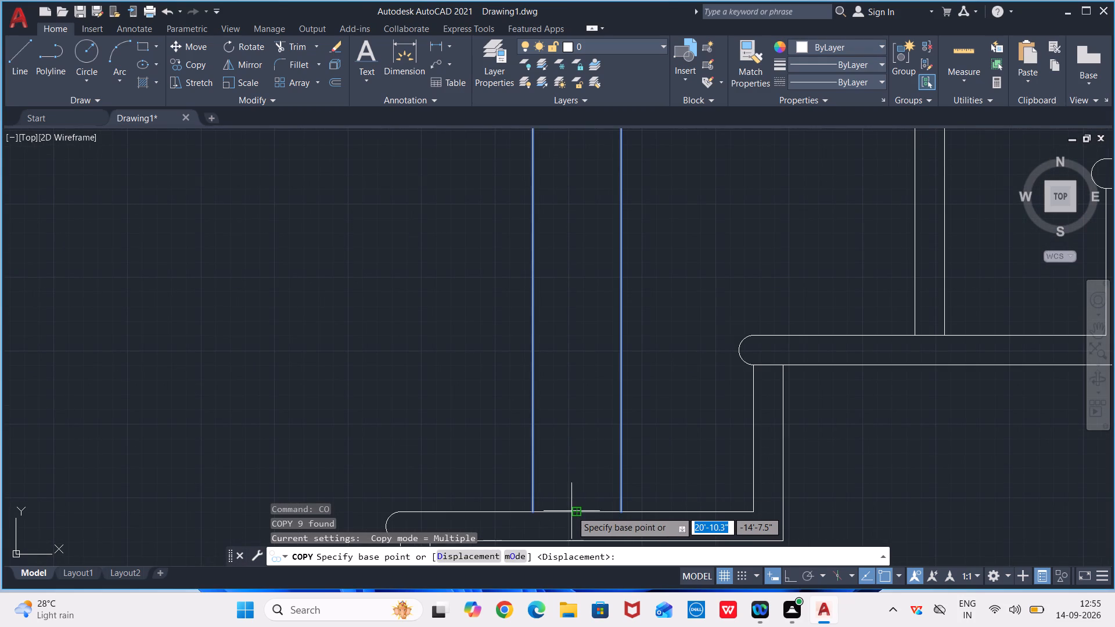
{"action": "left_click", "coordinate": [575, 510]}
{"action": "scroll", "coordinate": [573, 290], "scroll_direction": "down", "scroll_amount": 3}
{"action": "middle_click_drag", "start_coordinate": [575, 289], "coordinate": [583, 485]}
{"action": "scroll", "coordinate": [574, 371], "scroll_direction": "down", "scroll_amount": 1}
{"action": "scroll", "coordinate": [600, 284], "scroll_direction": "down", "scroll_amount": 2}
{"action": "middle_click_drag", "start_coordinate": [589, 289], "coordinate": [577, 399]}
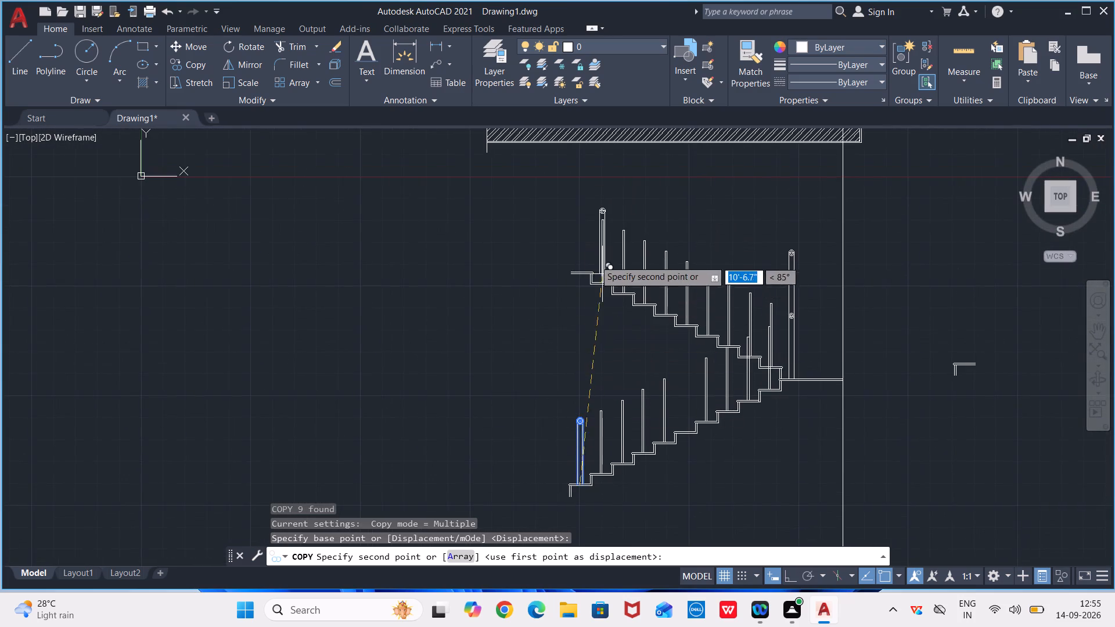
{"action": "scroll", "coordinate": [592, 258], "scroll_direction": "up", "scroll_amount": 3}
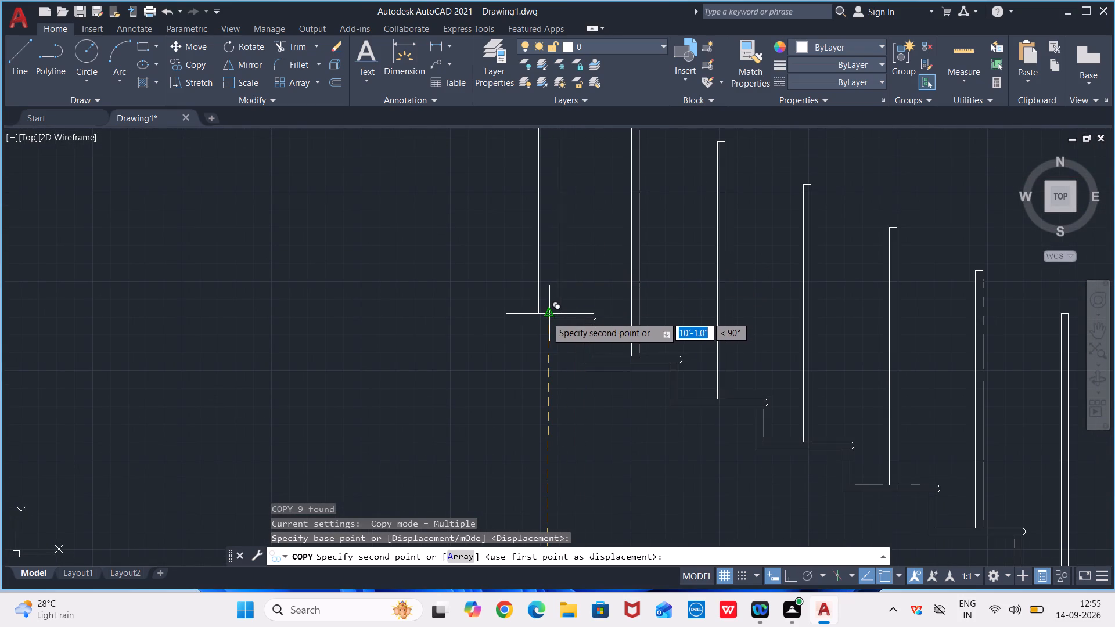
{"action": "double_click", "coordinate": [545, 316]}
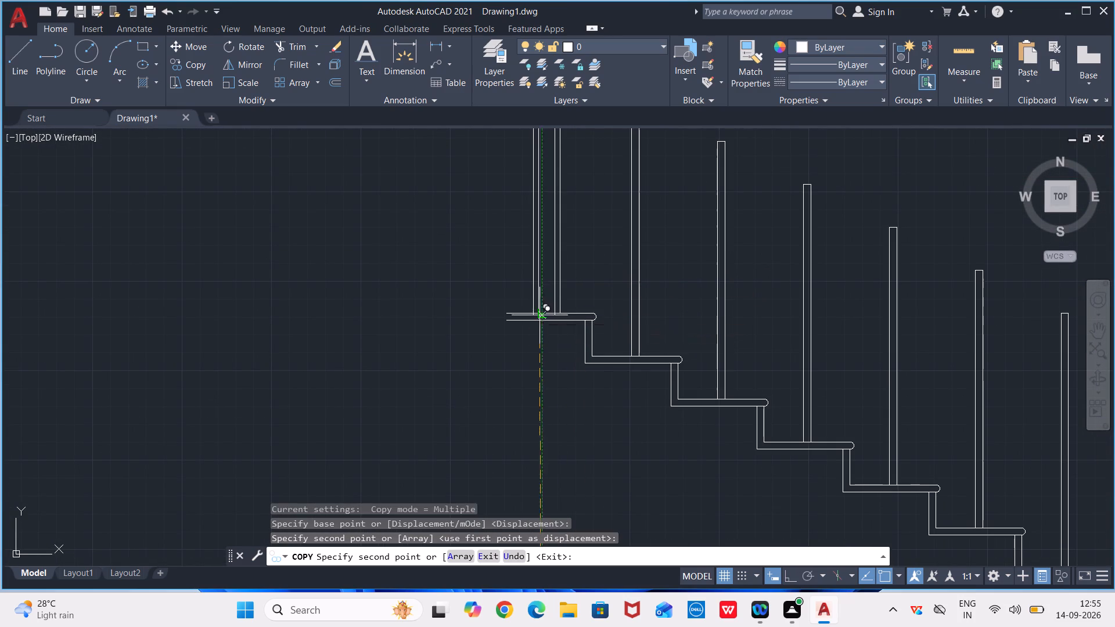
{"action": "key", "text": "Escape"}
Erase the upper of the two stacked posts on the landing, including its circular top.
{"action": "scroll", "coordinate": [484, 343], "scroll_direction": "down", "scroll_amount": 4}
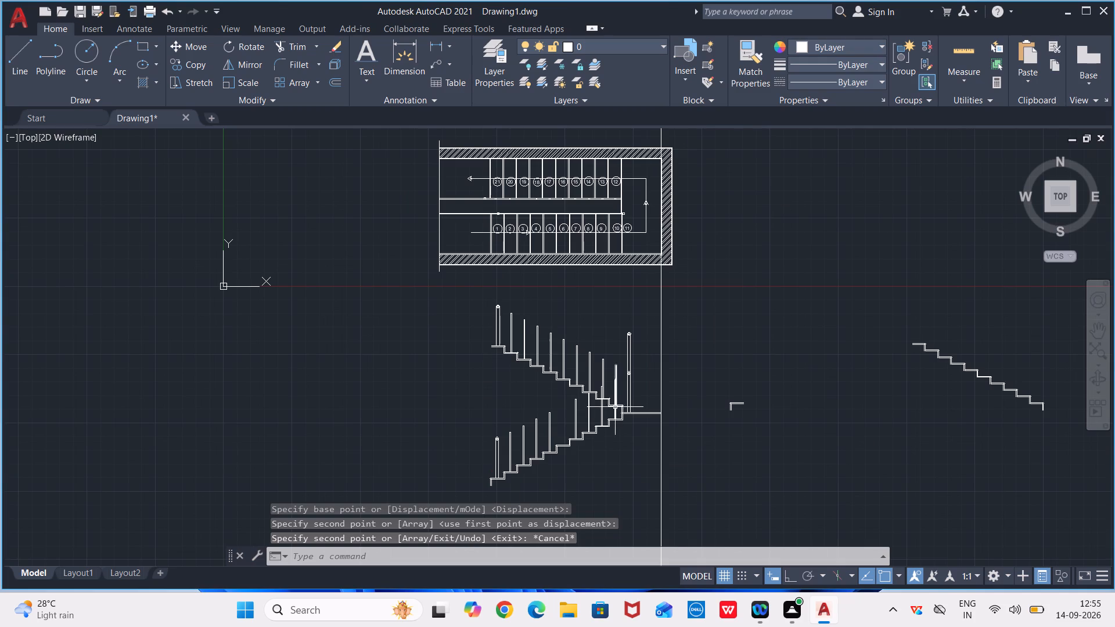
{"action": "scroll", "coordinate": [650, 349], "scroll_direction": "up", "scroll_amount": 1}
{"action": "left_click_drag", "start_coordinate": [624, 319], "coordinate": [620, 318]}
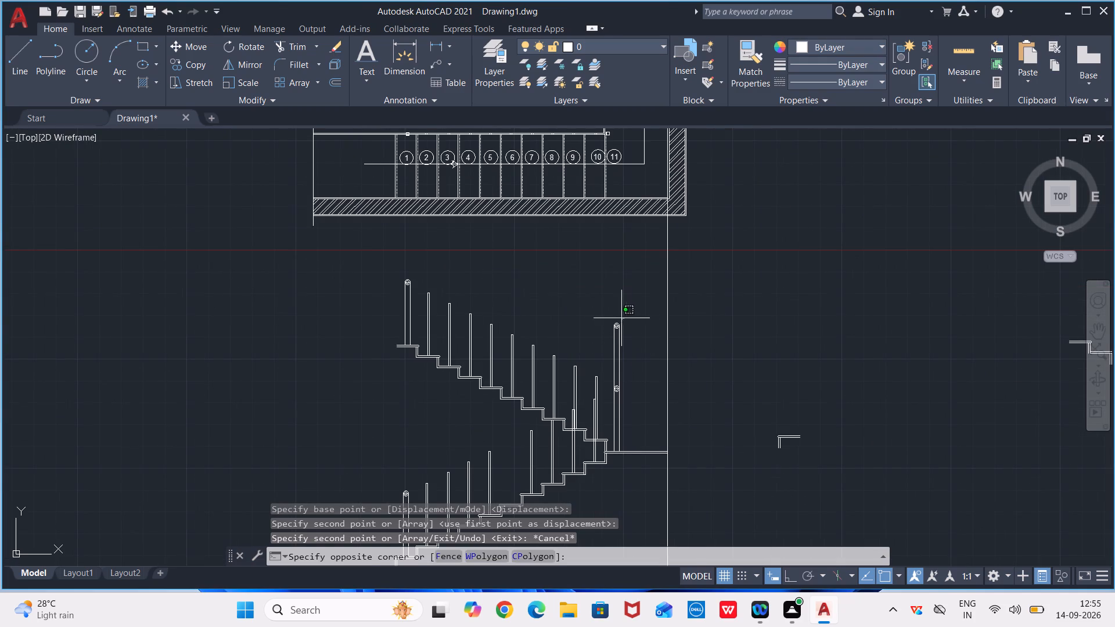
{"action": "left_click_drag", "start_coordinate": [620, 318], "coordinate": [632, 347]}
{"action": "key", "text": "Delete"}
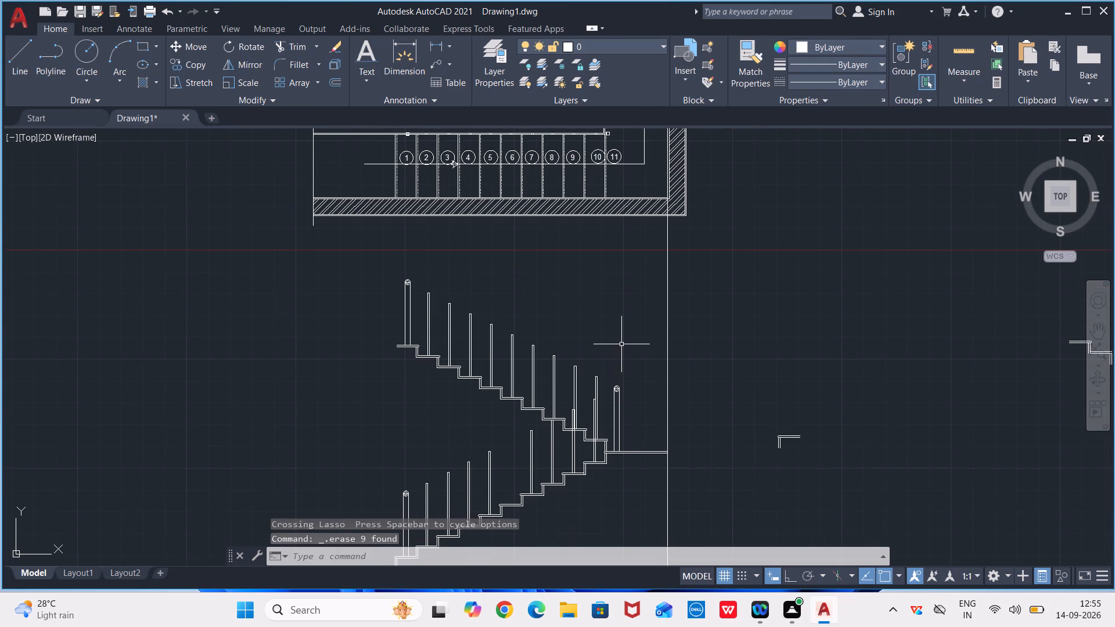
Draw the lower flight's handrail line from the first-tread post's circular top to the landing post's circular top, about 11' at 27°.
{"action": "scroll", "coordinate": [602, 474], "scroll_direction": "down", "scroll_amount": 1}
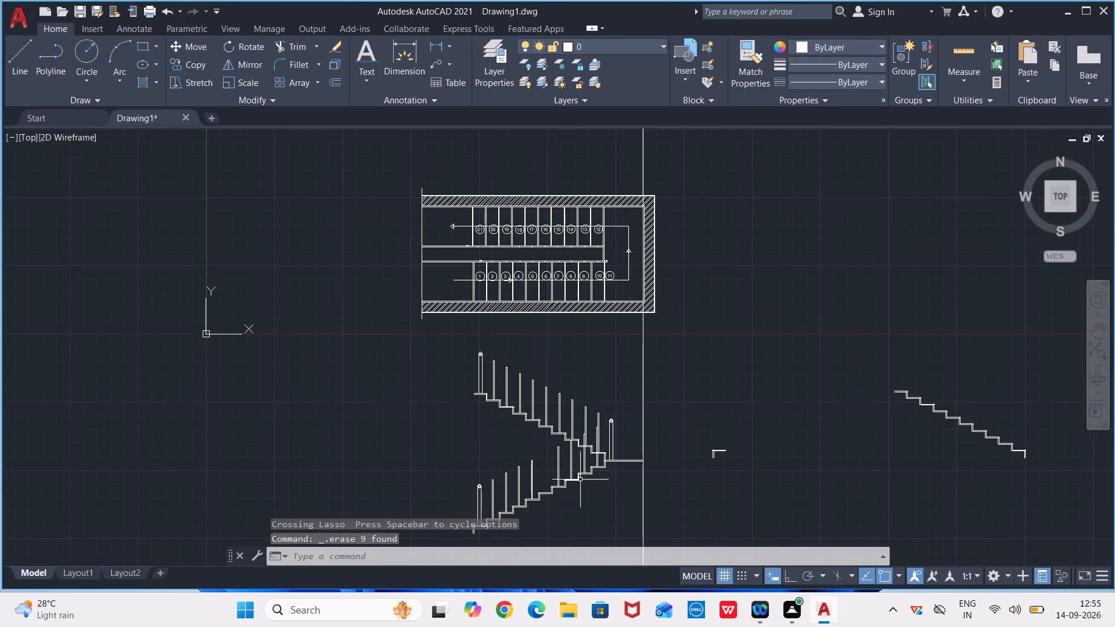
{"action": "middle_click_drag", "start_coordinate": [581, 474], "coordinate": [574, 373]}
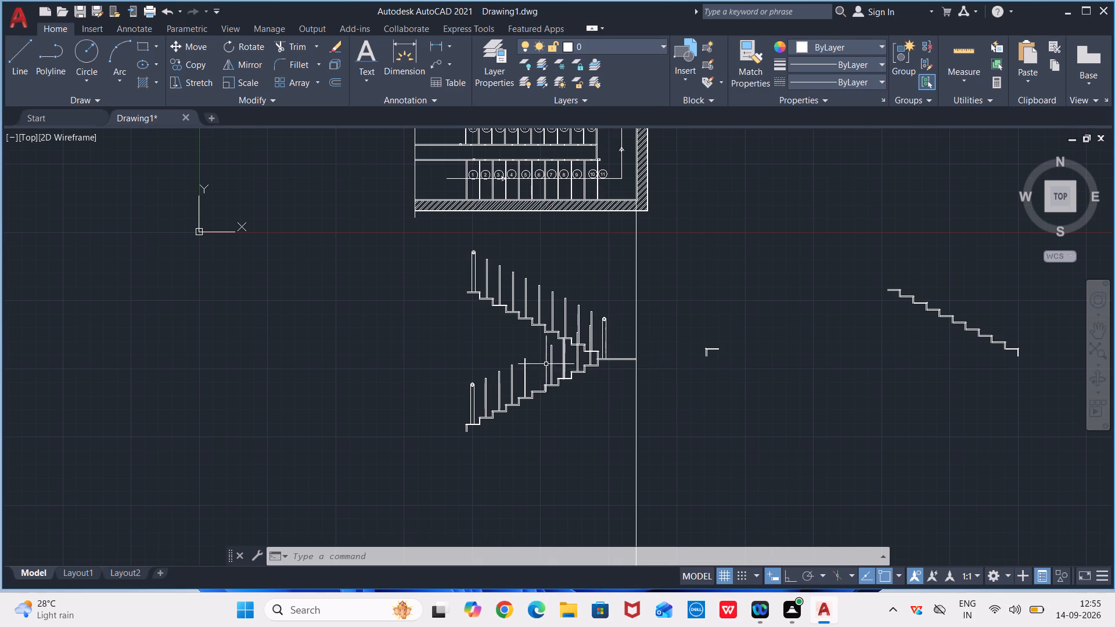
{"action": "scroll", "coordinate": [481, 372], "scroll_direction": "up", "scroll_amount": 4}
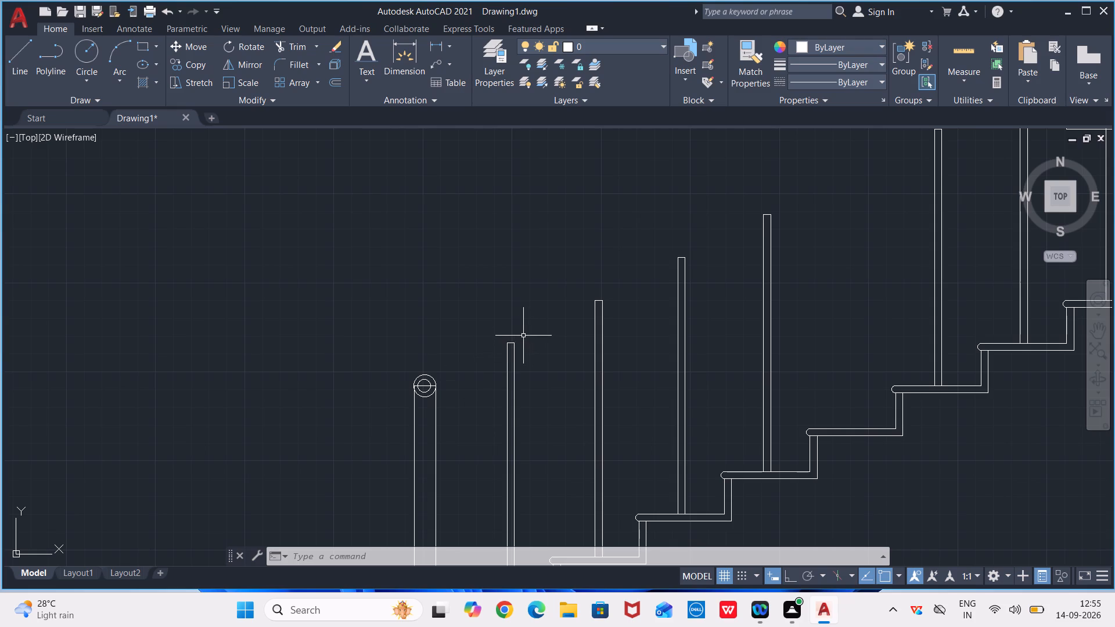
{"action": "middle_click_drag", "start_coordinate": [490, 346], "coordinate": [440, 305]}
{"action": "key", "text": "l"}
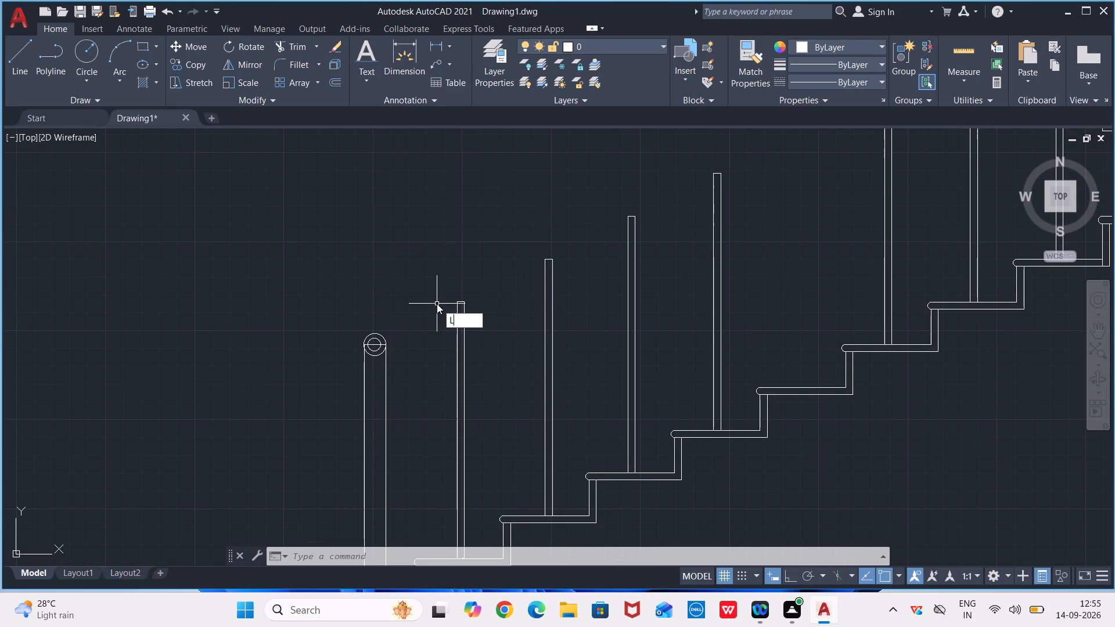
{"action": "key", "text": "Return"}
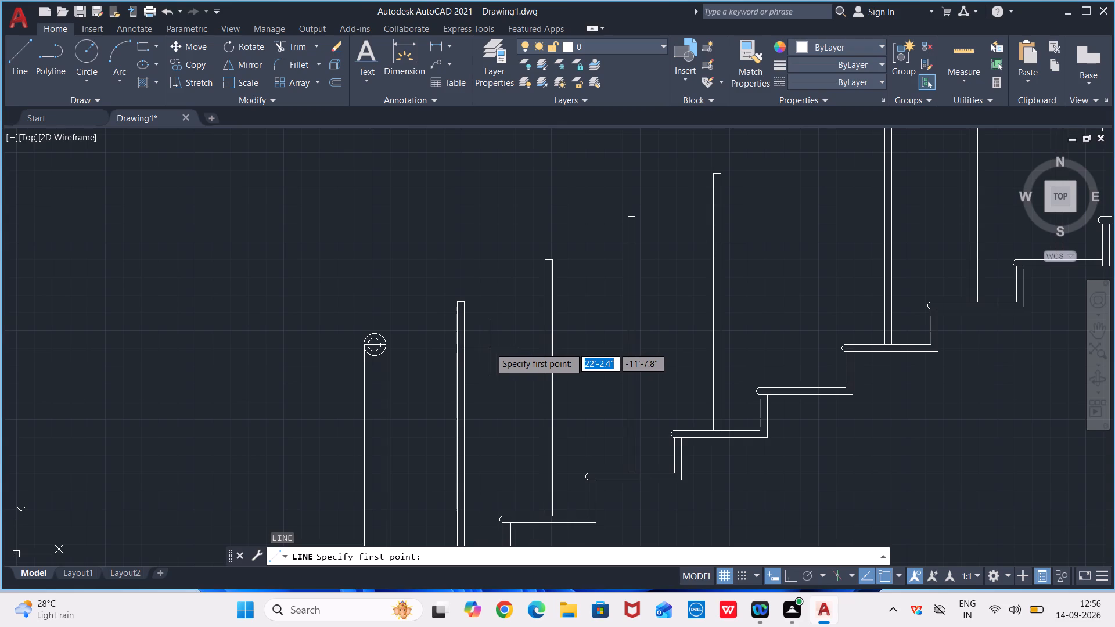
{"action": "scroll", "coordinate": [485, 348], "scroll_direction": "up", "scroll_amount": 1}
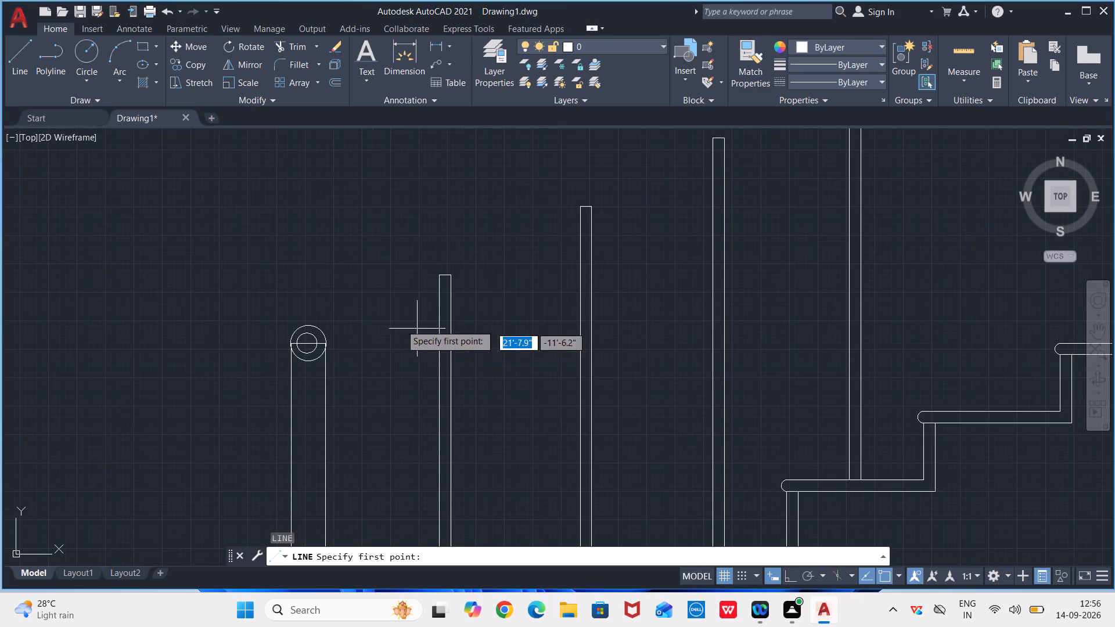
{"action": "left_click", "coordinate": [327, 341]}
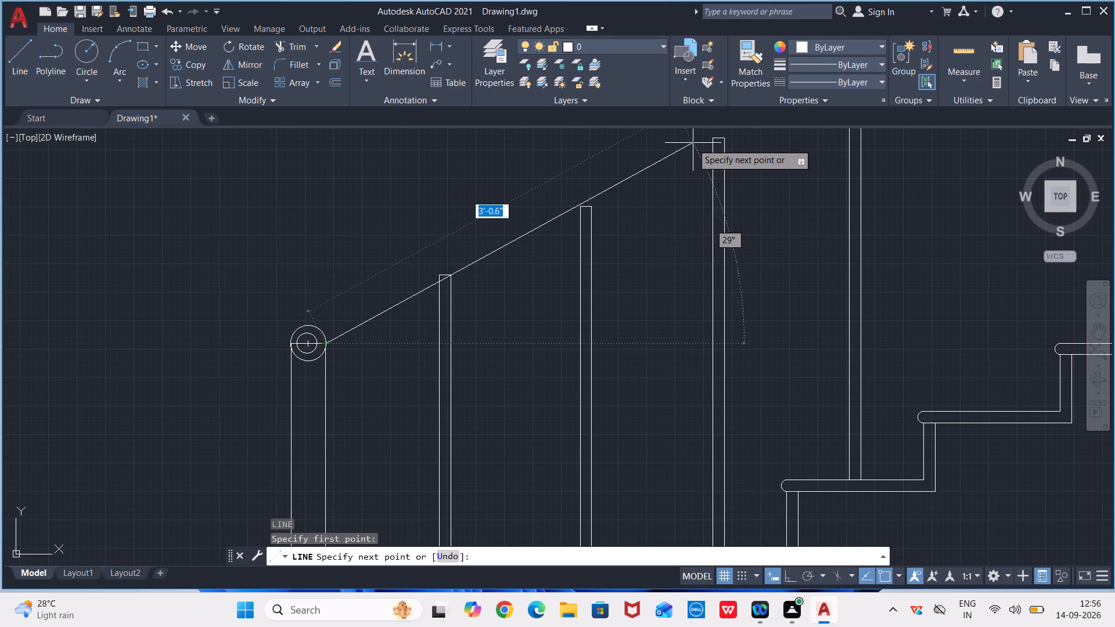
{"action": "middle_click_drag", "start_coordinate": [693, 142], "coordinate": [466, 290]}
{"action": "scroll", "coordinate": [457, 280], "scroll_direction": "down", "scroll_amount": 2}
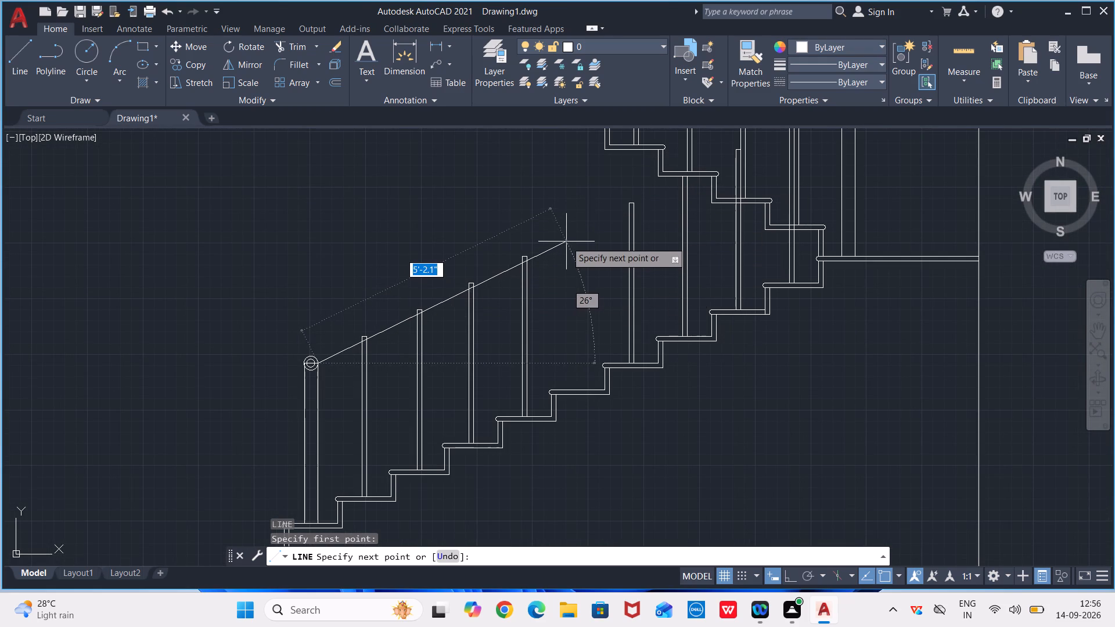
{"action": "middle_click_drag", "start_coordinate": [715, 230], "coordinate": [523, 409]}
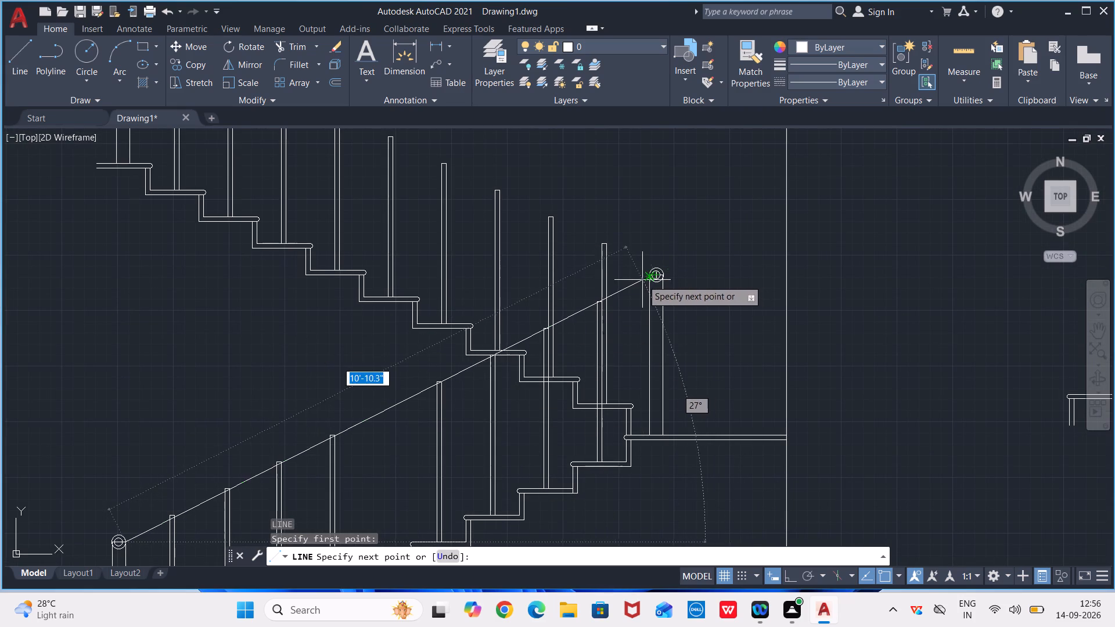
{"action": "scroll", "coordinate": [631, 277], "scroll_direction": "up", "scroll_amount": 2}
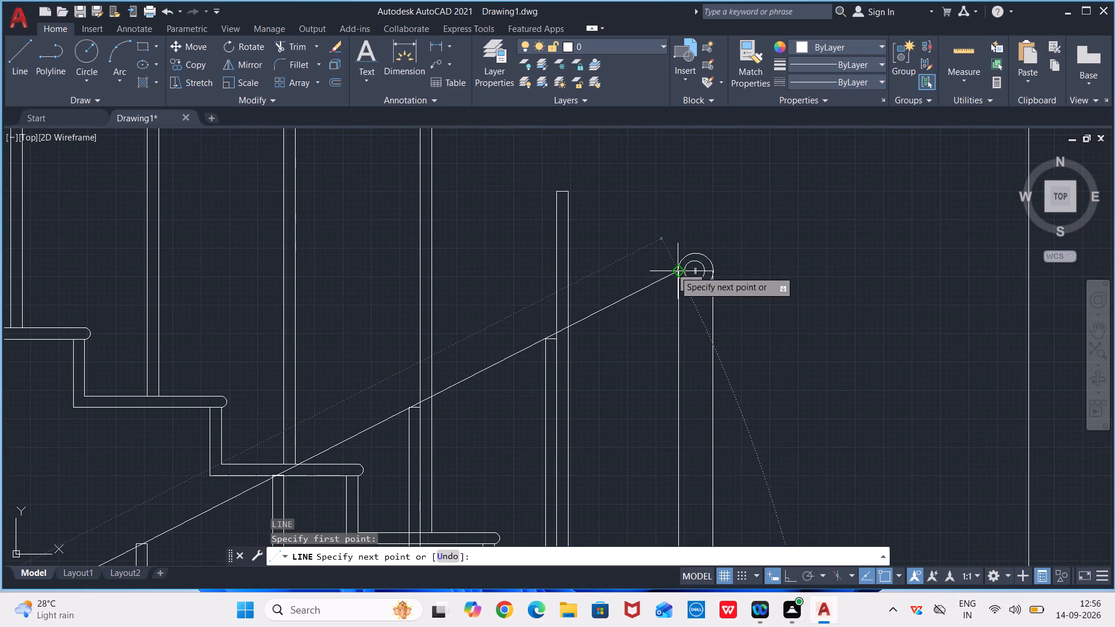
{"action": "left_click", "coordinate": [677, 268]}
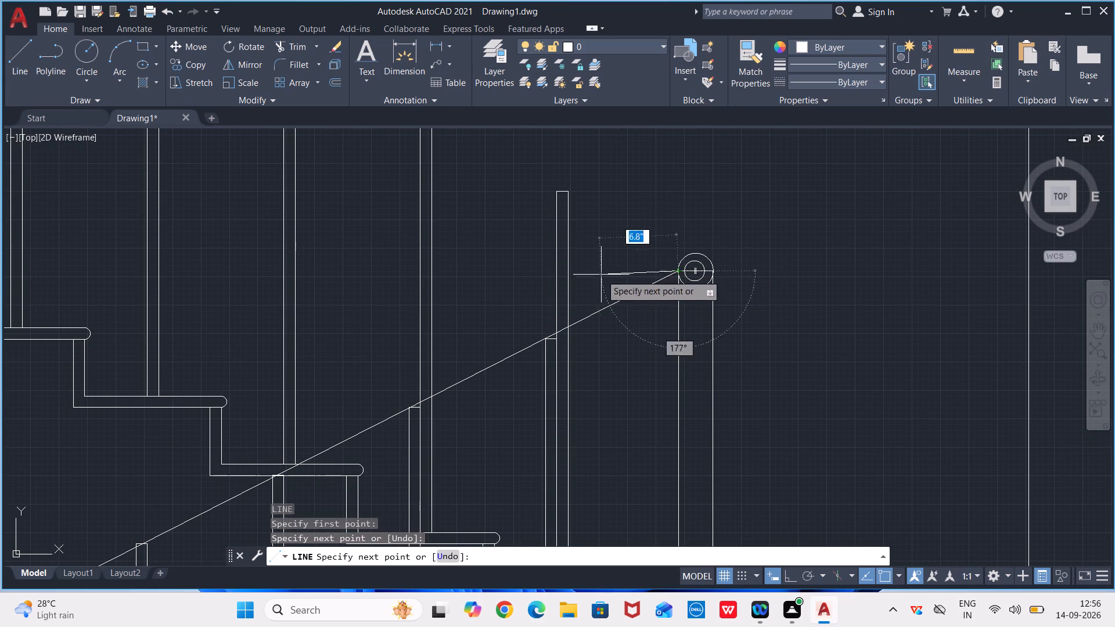
Continue the handrail line from the landing post to the circular top of the upper flight's topmost post, at about 152°, and finish the line.
{"action": "middle_click_drag", "start_coordinate": [400, 230], "coordinate": [533, 379]}
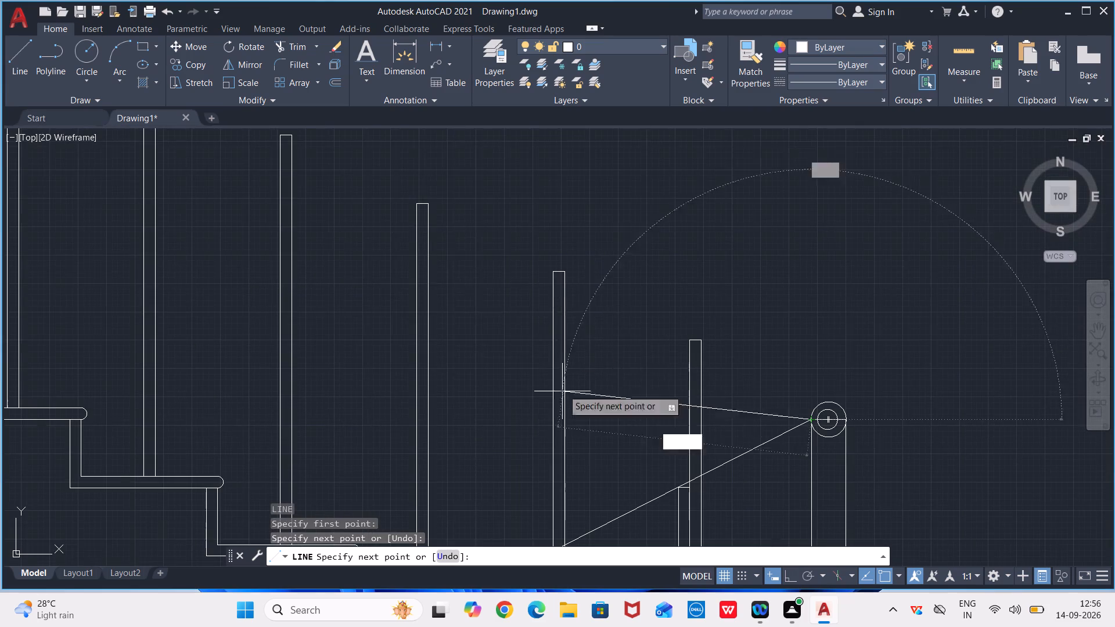
{"action": "scroll", "coordinate": [350, 242], "scroll_direction": "down", "scroll_amount": 2}
{"action": "middle_click_drag", "start_coordinate": [268, 163], "coordinate": [833, 589]}
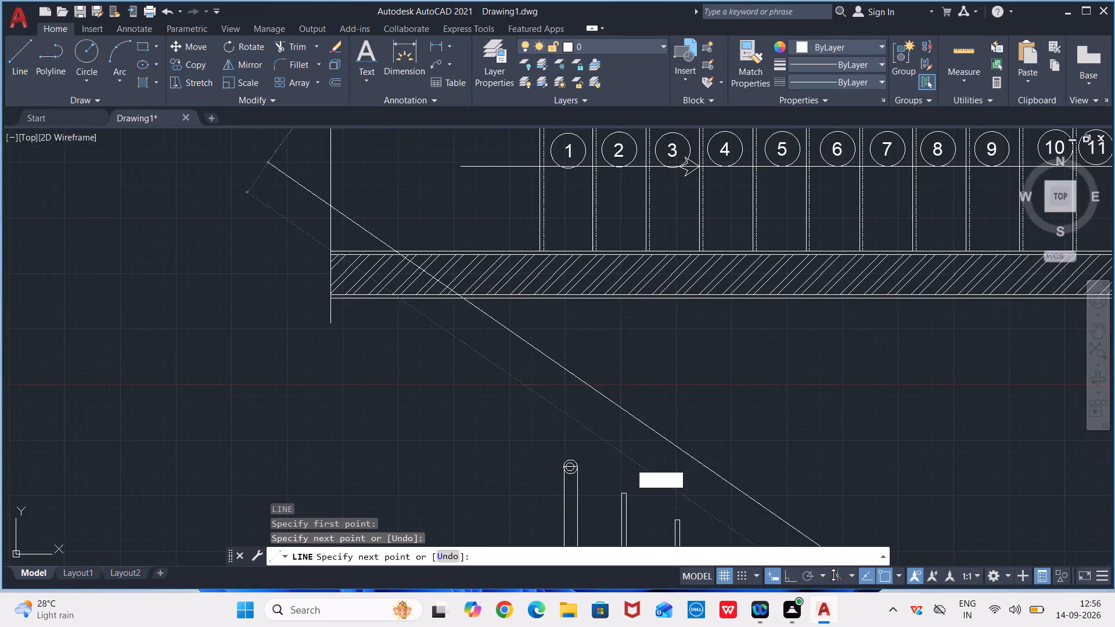
{"action": "scroll", "coordinate": [596, 471], "scroll_direction": "up", "scroll_amount": 2}
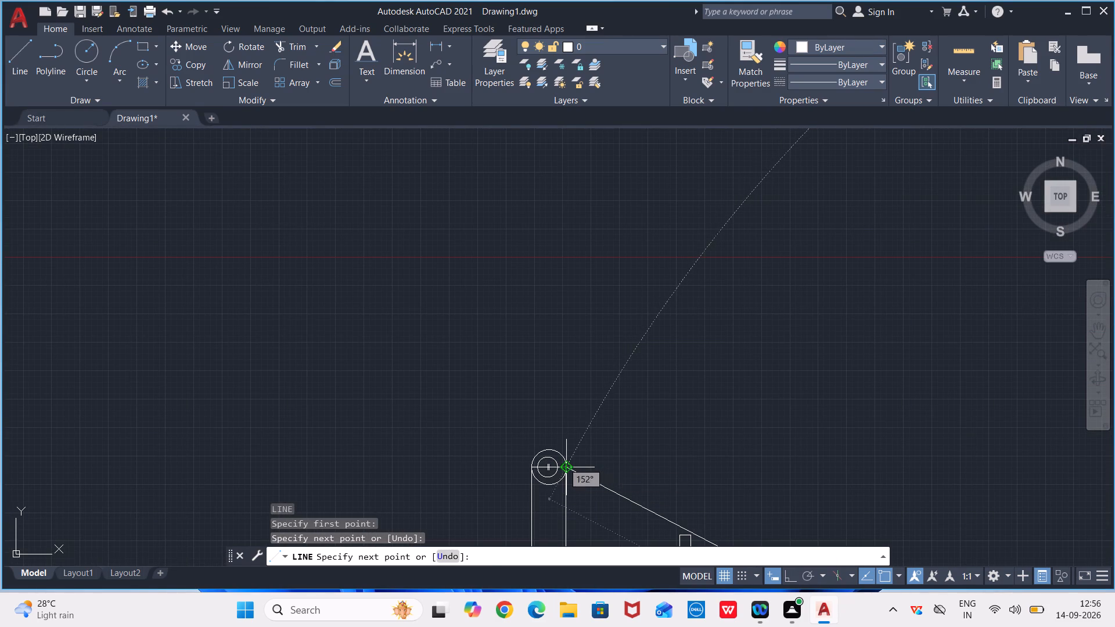
{"action": "left_click", "coordinate": [567, 466]}
{"action": "scroll", "coordinate": [670, 437], "scroll_direction": "down", "scroll_amount": 4}
{"action": "scroll", "coordinate": [844, 419], "scroll_direction": "down", "scroll_amount": 1}
{"action": "middle_click_drag", "start_coordinate": [844, 419], "coordinate": [817, 399]}
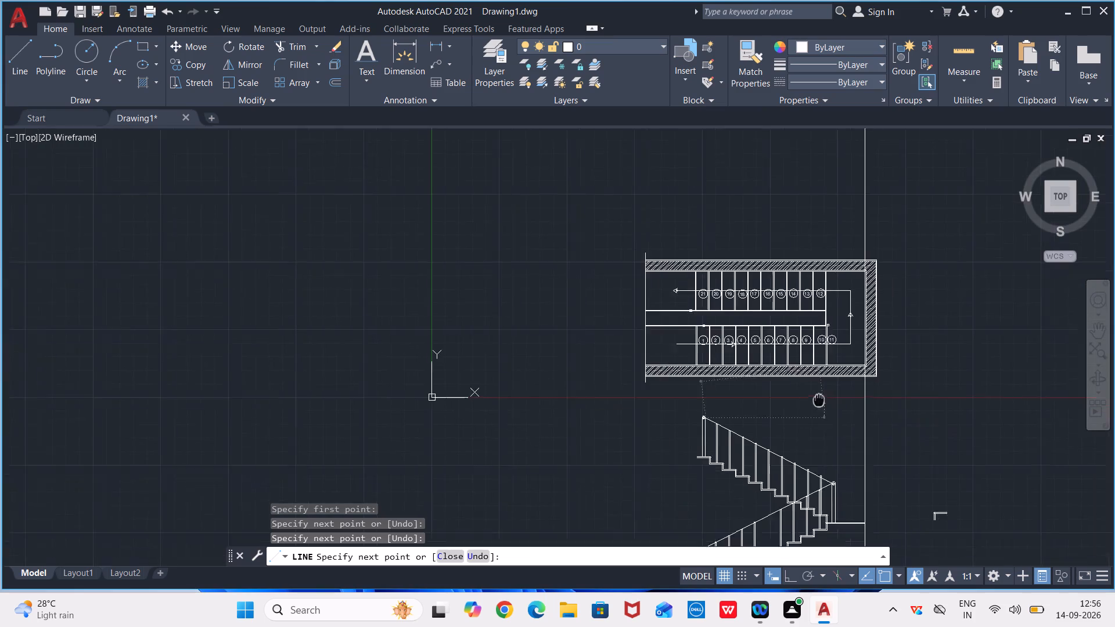
{"action": "middle_click_drag", "start_coordinate": [817, 399], "coordinate": [690, 336]}
{"action": "key", "text": "Escape"}
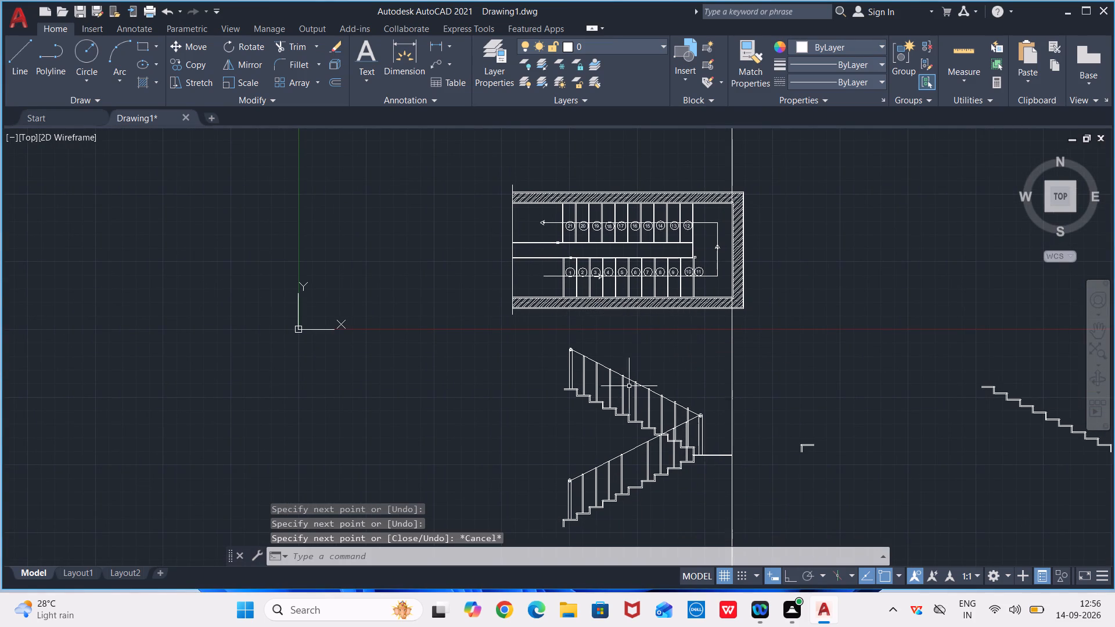
Offset the lower and upper flights' handrail lines 1" downward toward the treads.
{"action": "scroll", "coordinate": [612, 469], "scroll_direction": "up", "scroll_amount": 2}
{"action": "middle_click_drag", "start_coordinate": [612, 464], "coordinate": [603, 361]}
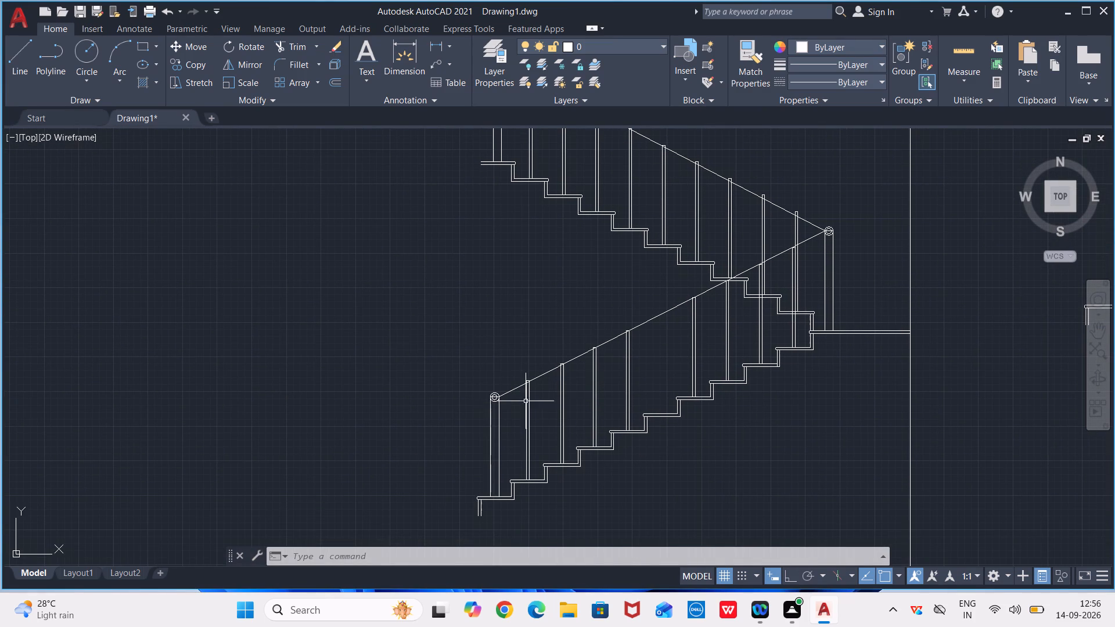
{"action": "middle_click_drag", "start_coordinate": [723, 312], "coordinate": [671, 287]}
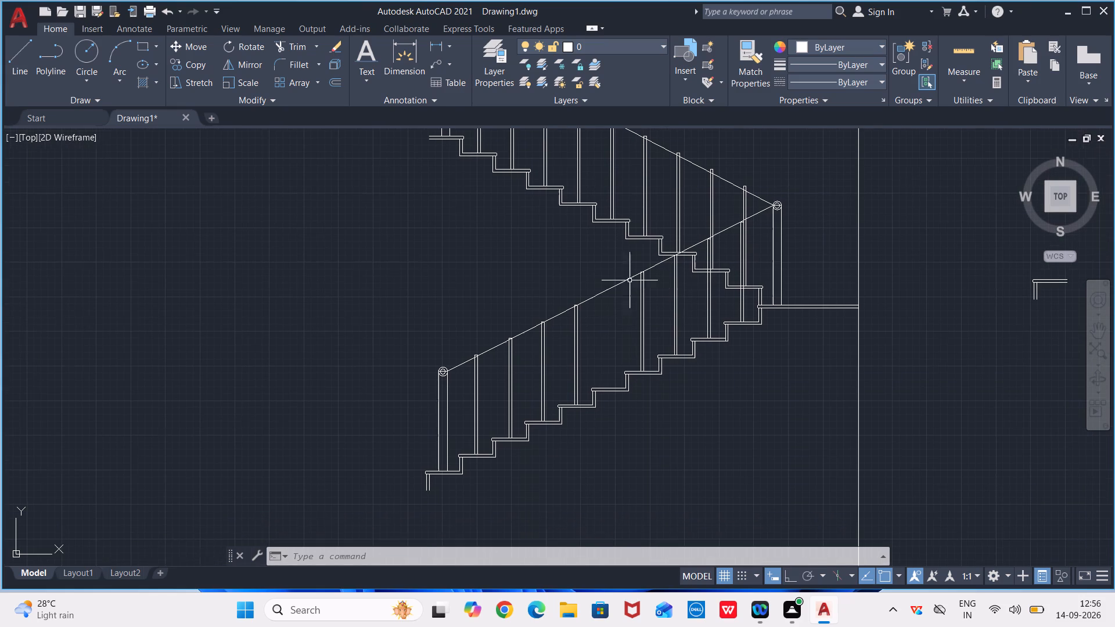
{"action": "left_click", "coordinate": [614, 286]}
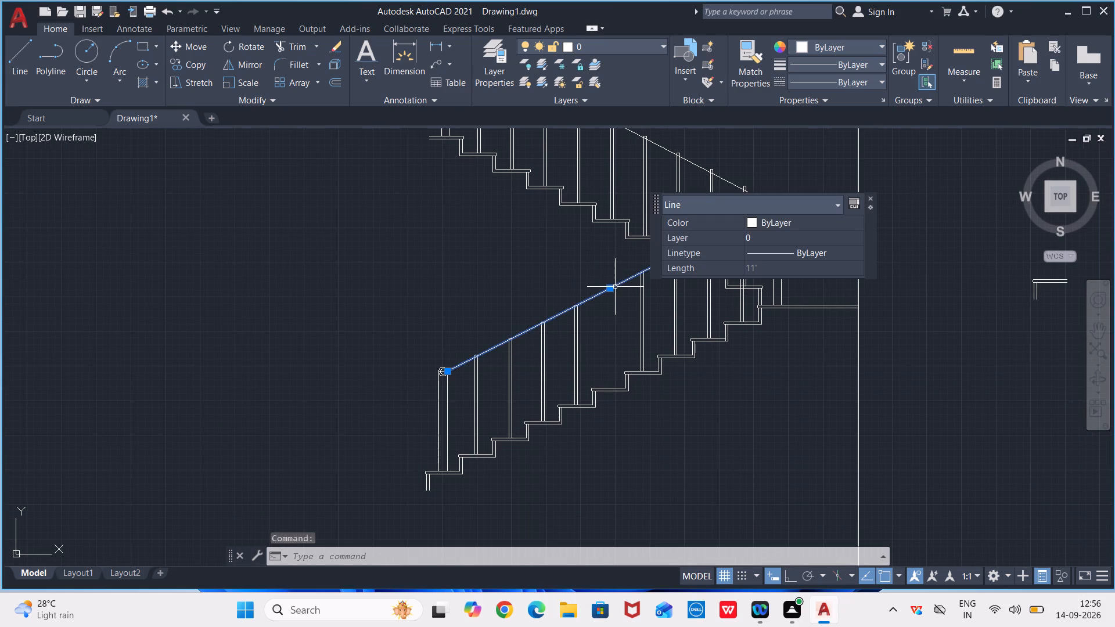
{"action": "type", "text": "OF"}
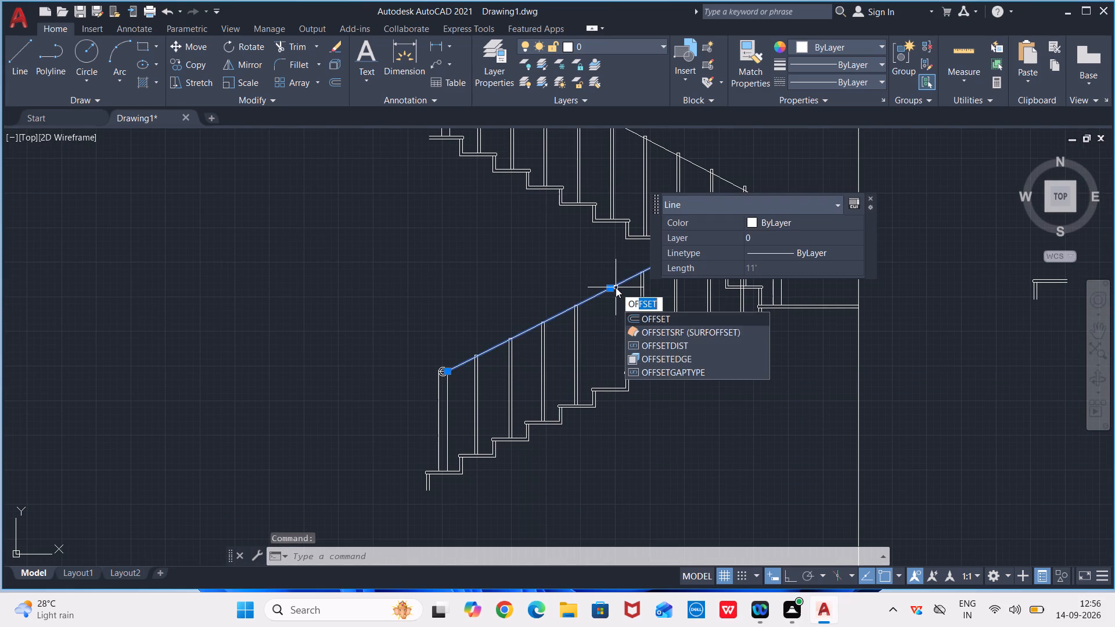
{"action": "key", "text": "Return"}
{"action": "key", "text": "1"}
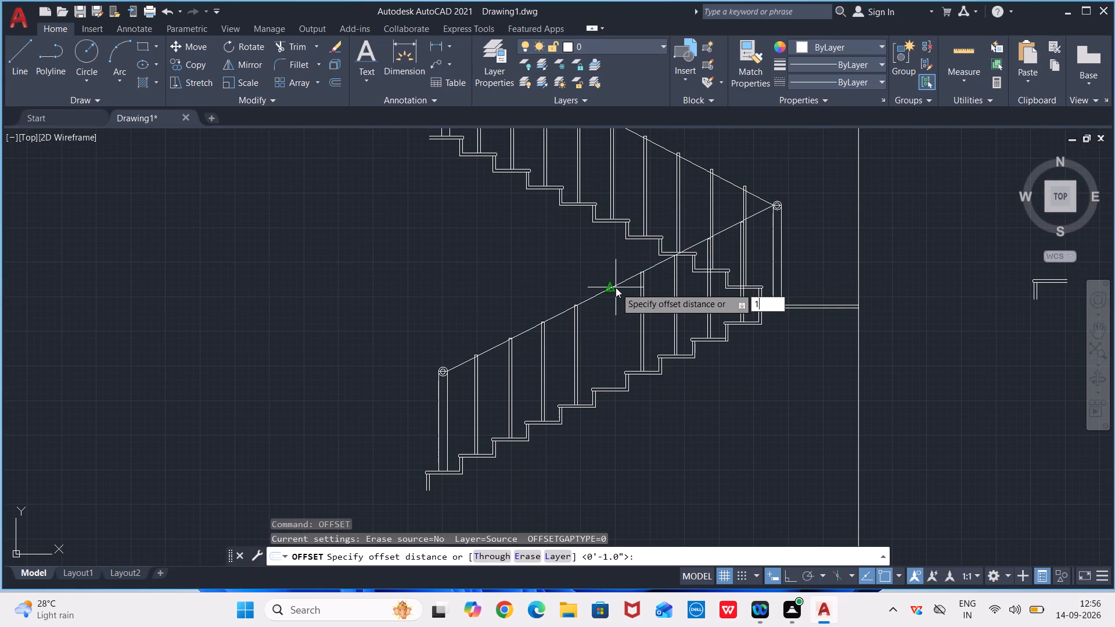
{"action": "key", "text": "shift+quotedbl"}
{"action": "key", "text": "Return"}
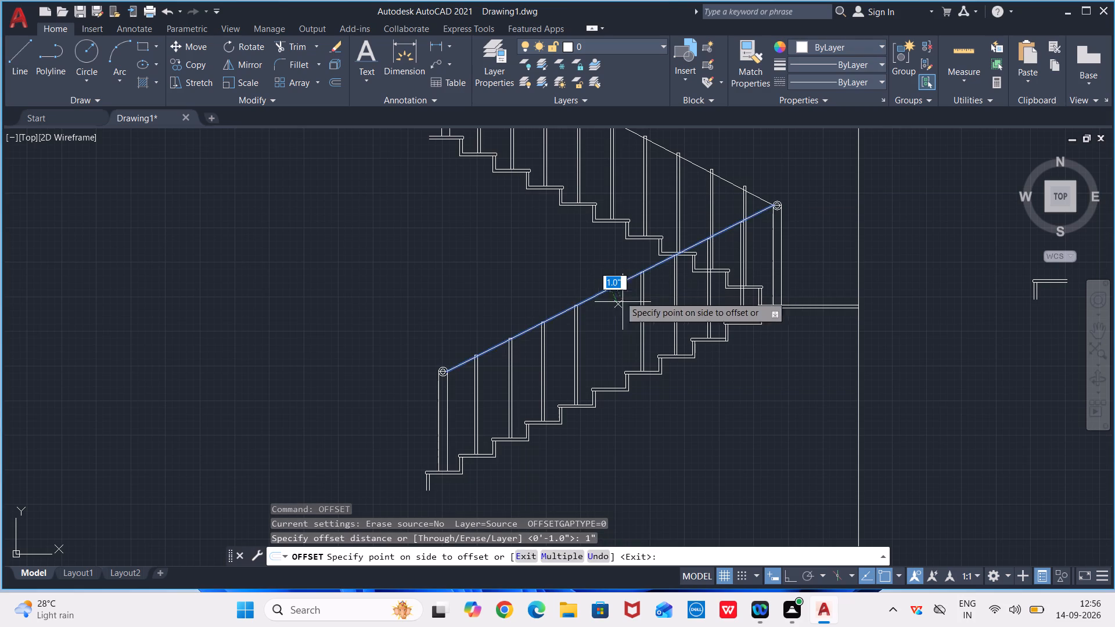
{"action": "left_click", "coordinate": [624, 315]}
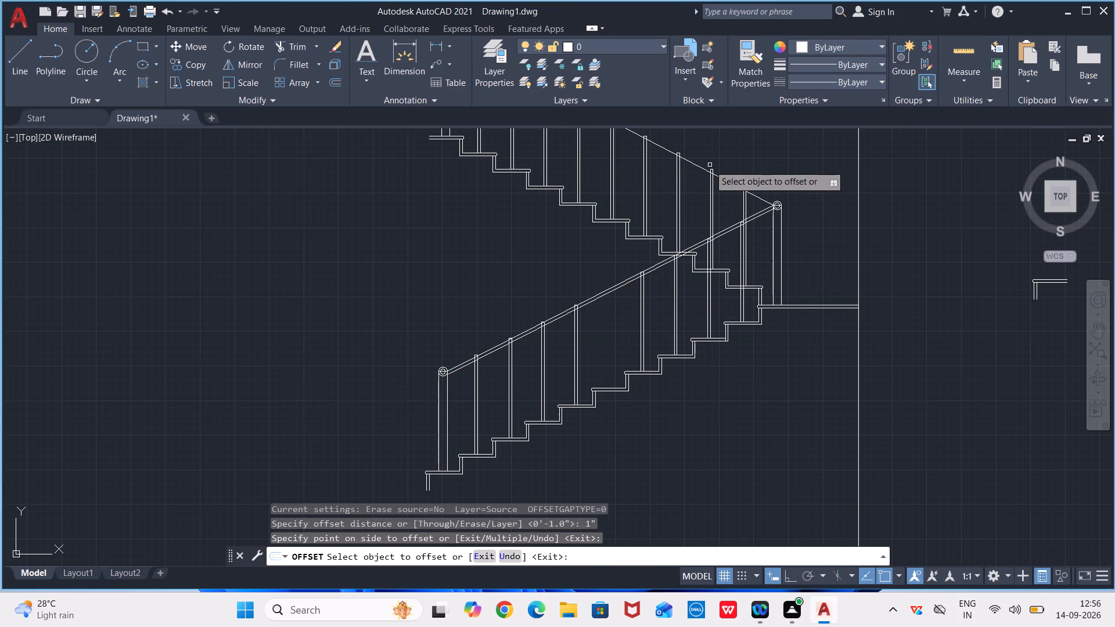
{"action": "left_click", "coordinate": [700, 167]}
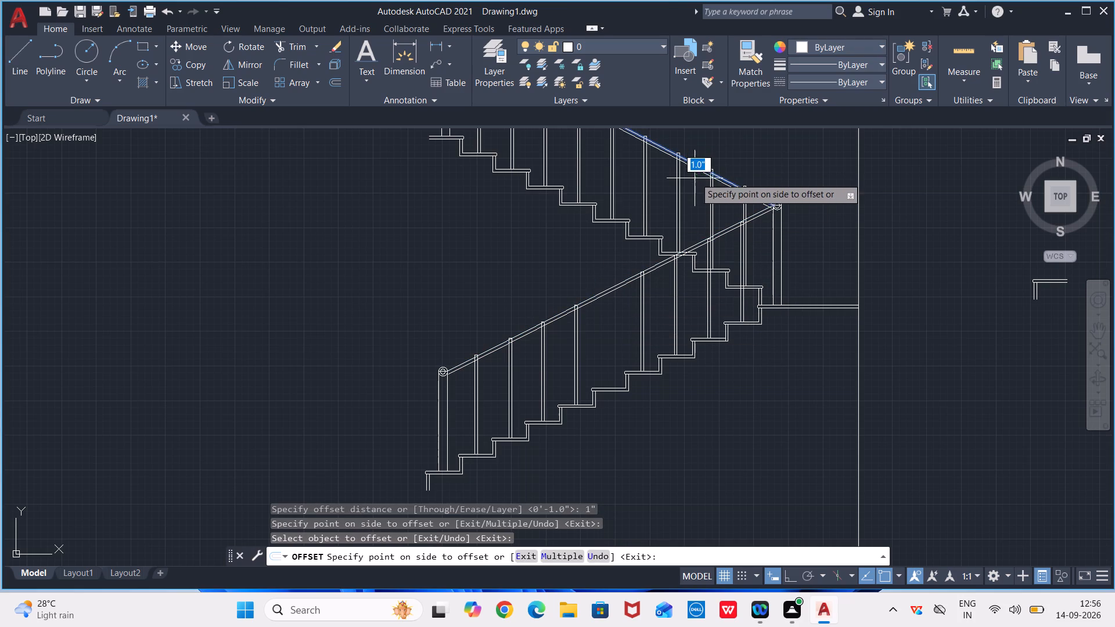
{"action": "left_click", "coordinate": [693, 179]}
{"action": "key", "text": "Escape"}
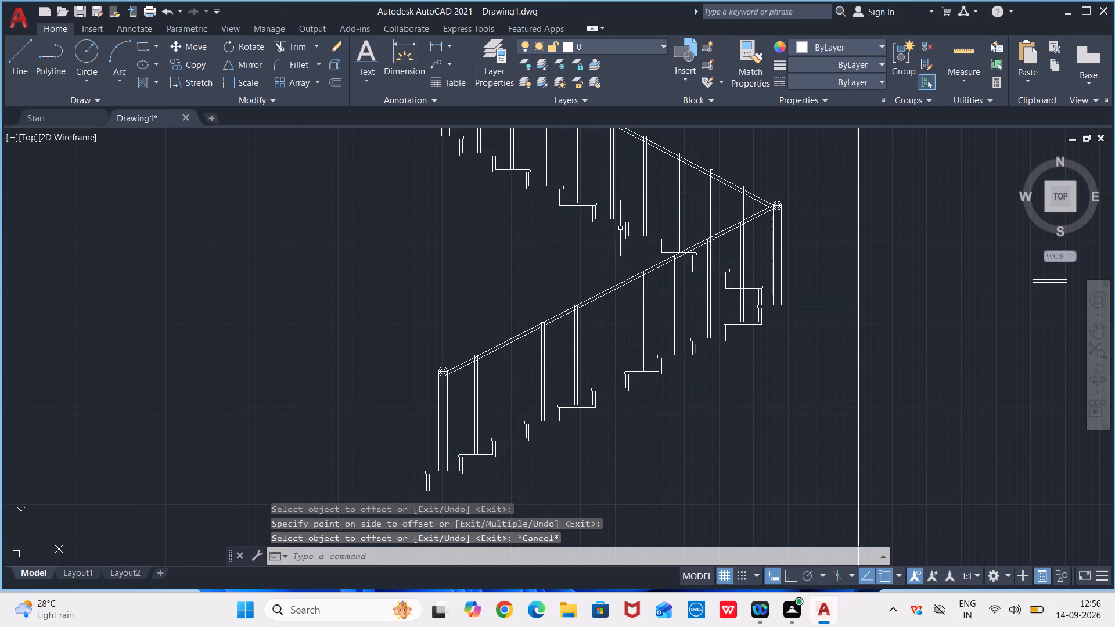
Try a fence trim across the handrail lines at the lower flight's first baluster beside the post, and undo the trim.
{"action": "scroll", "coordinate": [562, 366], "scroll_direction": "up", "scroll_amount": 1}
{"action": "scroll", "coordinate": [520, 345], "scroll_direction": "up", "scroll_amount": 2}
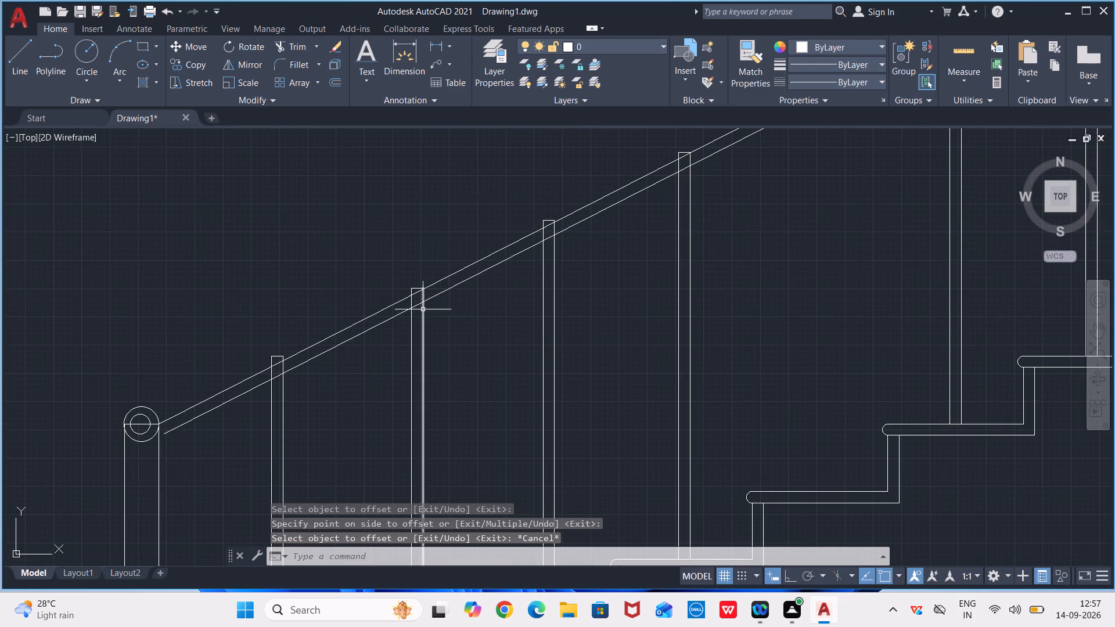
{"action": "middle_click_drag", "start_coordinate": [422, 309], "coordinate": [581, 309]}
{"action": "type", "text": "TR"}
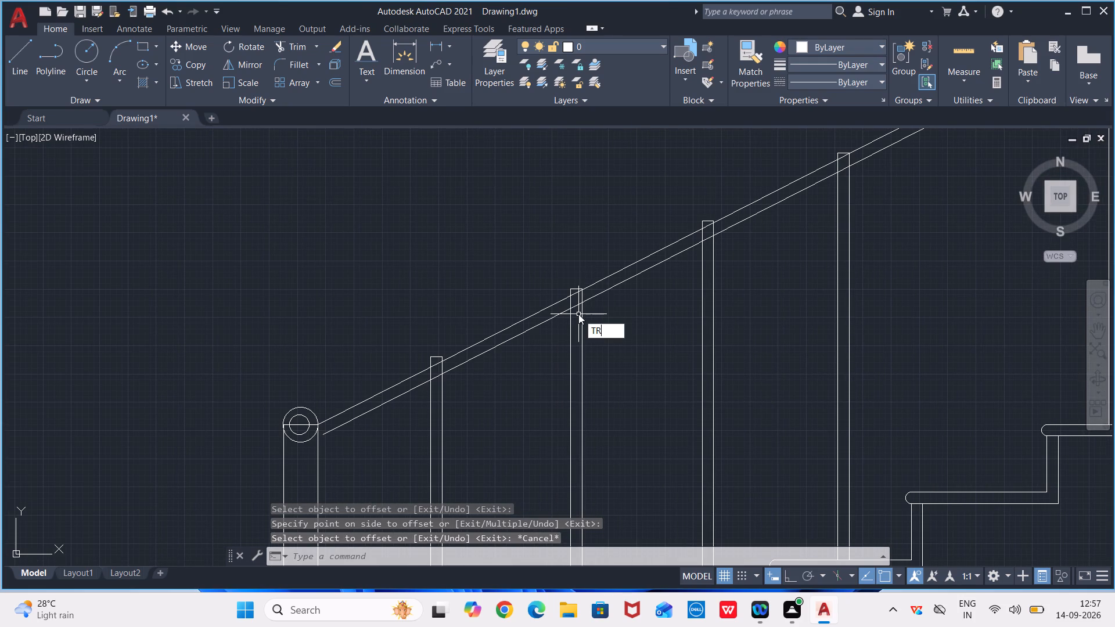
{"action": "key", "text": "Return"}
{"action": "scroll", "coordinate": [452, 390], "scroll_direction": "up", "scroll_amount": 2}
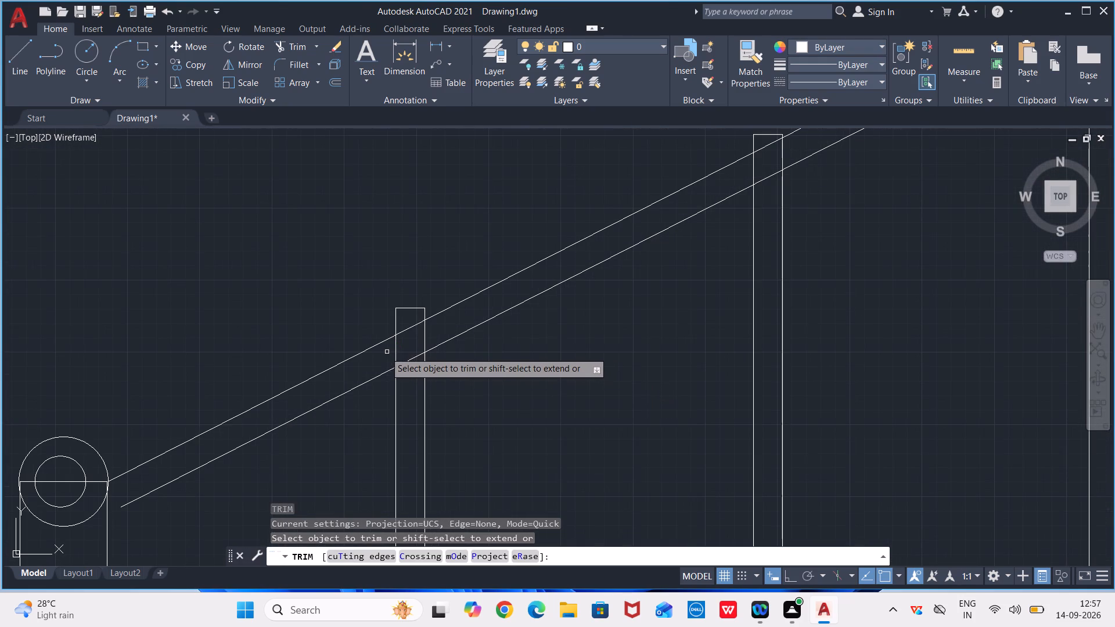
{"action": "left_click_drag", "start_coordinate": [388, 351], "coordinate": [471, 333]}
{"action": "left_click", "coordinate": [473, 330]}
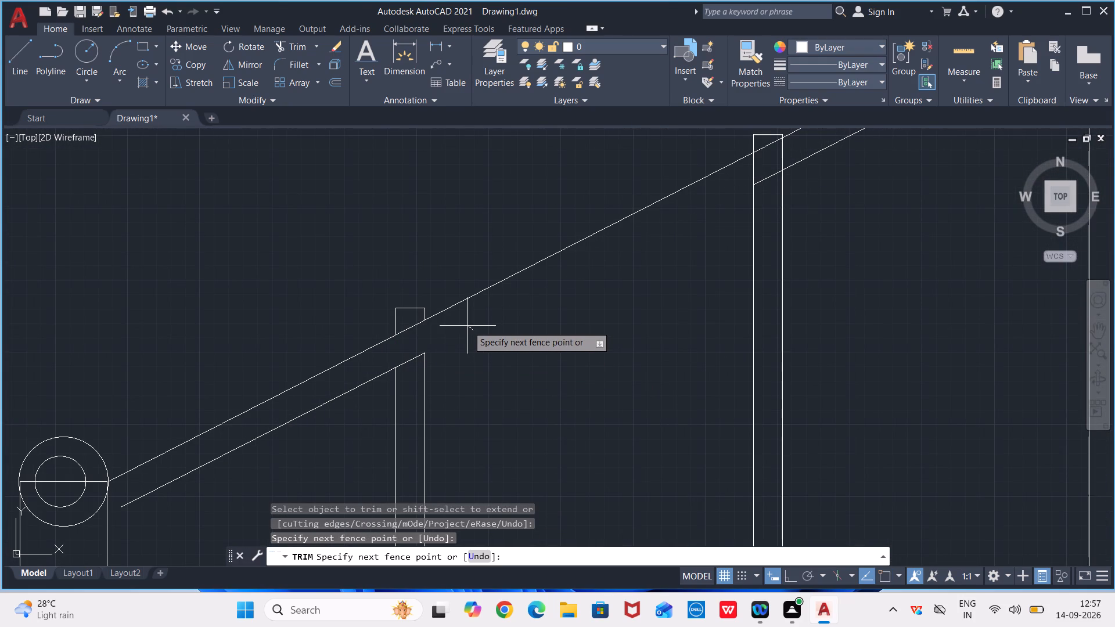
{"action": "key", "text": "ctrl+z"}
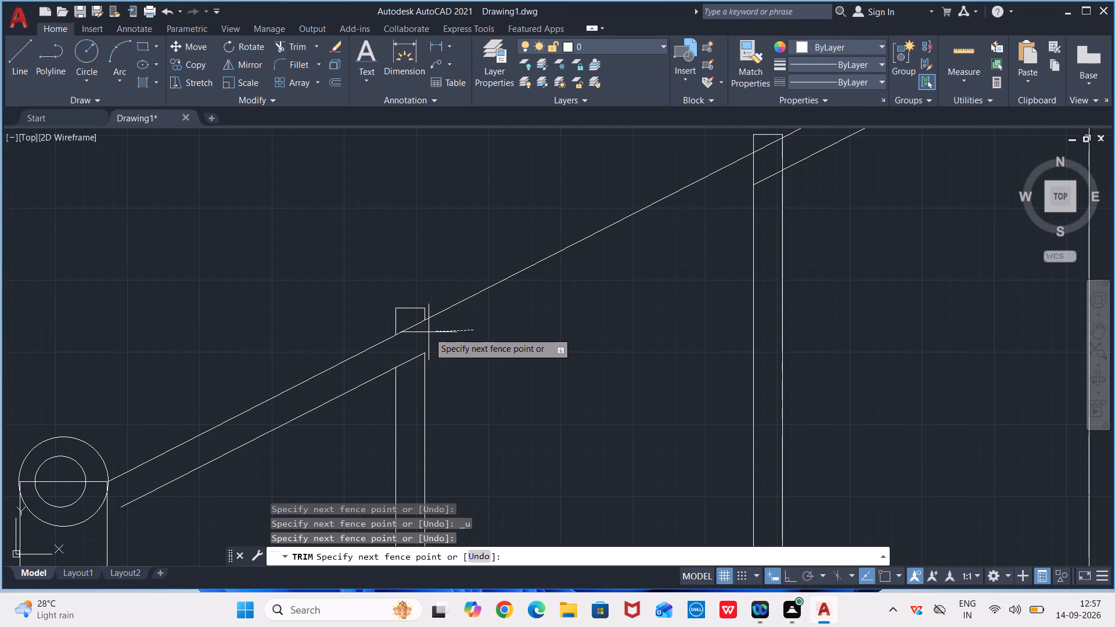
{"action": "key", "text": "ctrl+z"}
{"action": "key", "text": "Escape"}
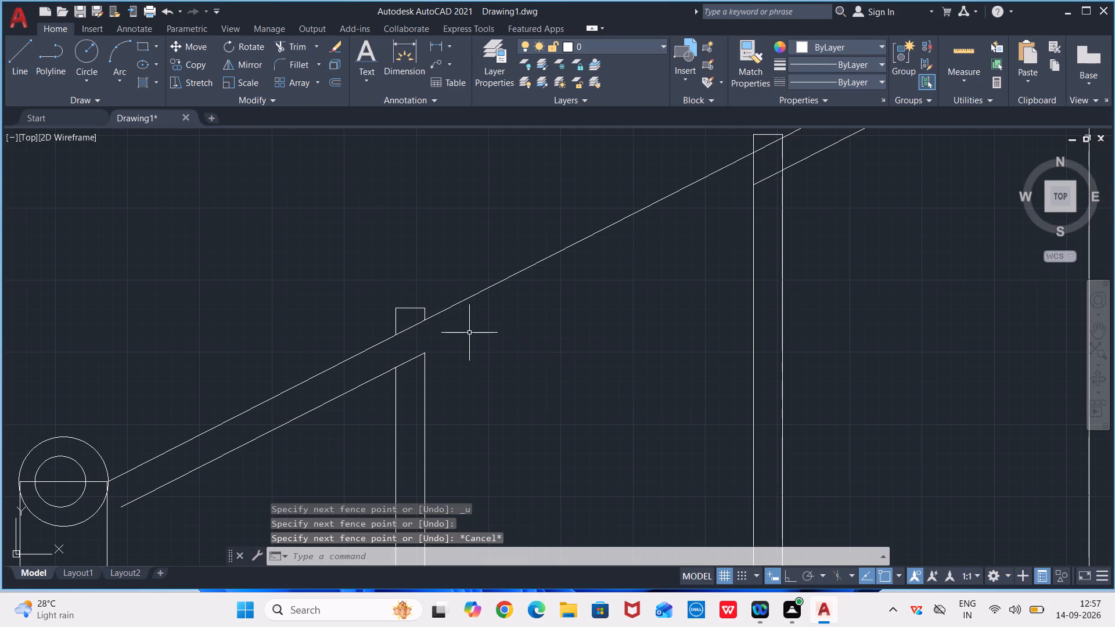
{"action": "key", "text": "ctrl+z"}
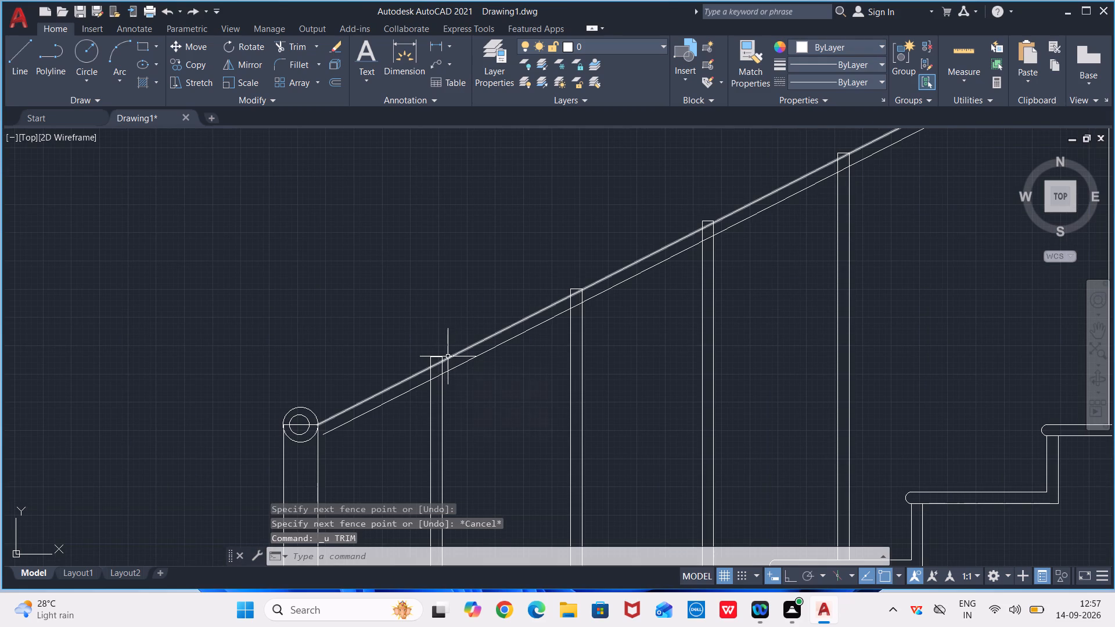
Trim the lower flight's first baluster beside the bottom post back to the handrail's lower line, removing its top edge and sides above.
{"action": "key", "text": "t"}
{"action": "key", "text": "r"}
{"action": "key", "text": "Return"}
{"action": "scroll", "coordinate": [434, 355], "scroll_direction": "up", "scroll_amount": 2}
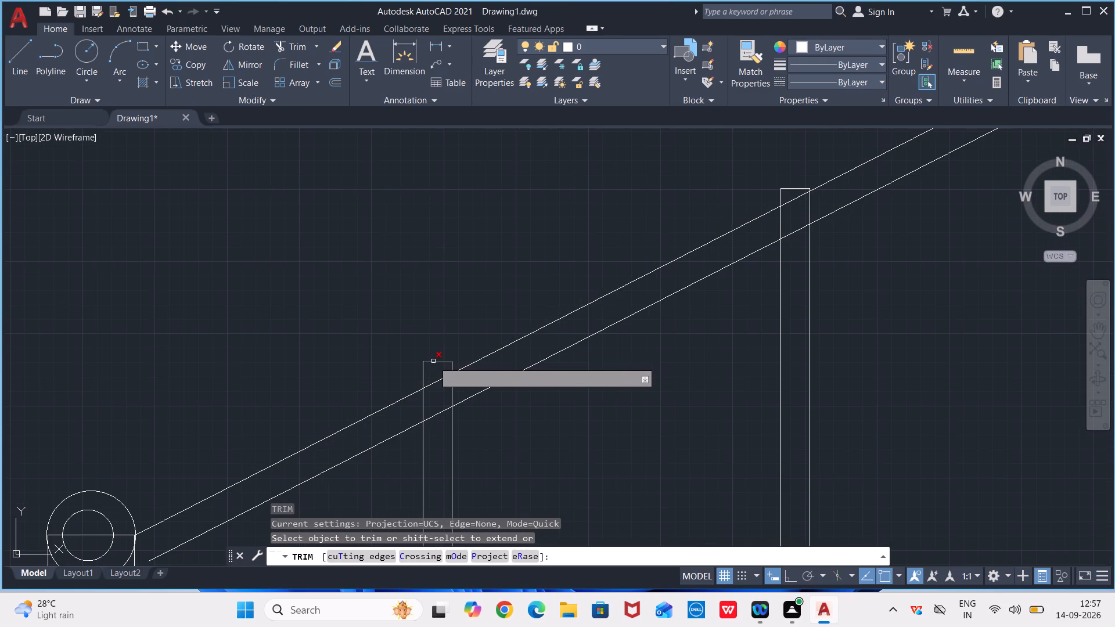
{"action": "left_click", "coordinate": [433, 361]}
{"action": "left_click", "coordinate": [423, 367]}
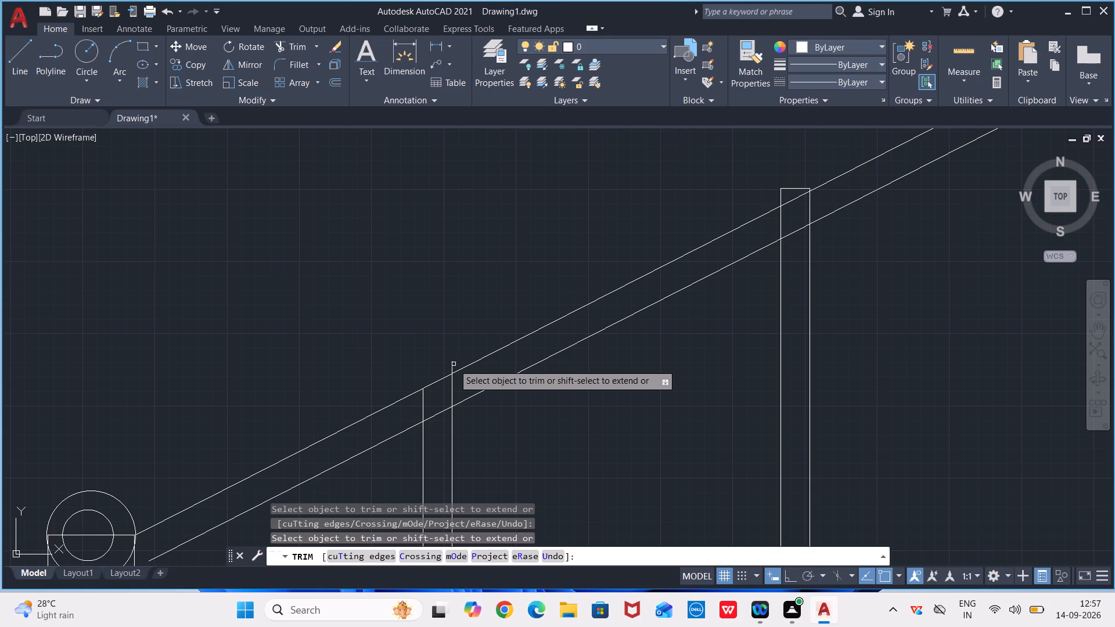
{"action": "left_click", "coordinate": [453, 364]}
{"action": "left_click", "coordinate": [451, 389]}
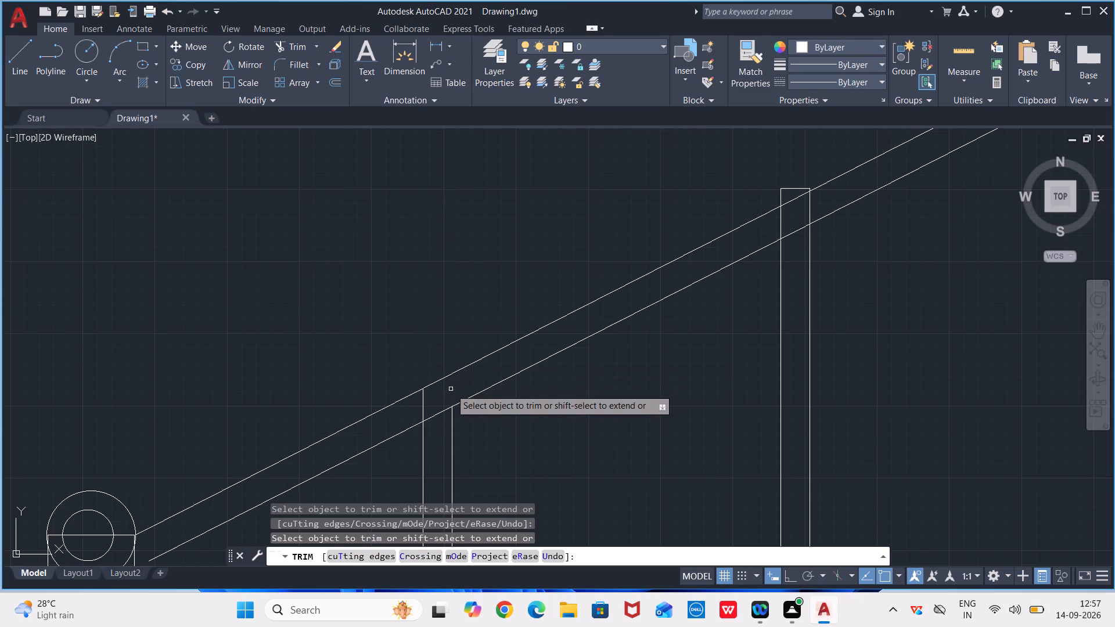
{"action": "left_click", "coordinate": [422, 405]}
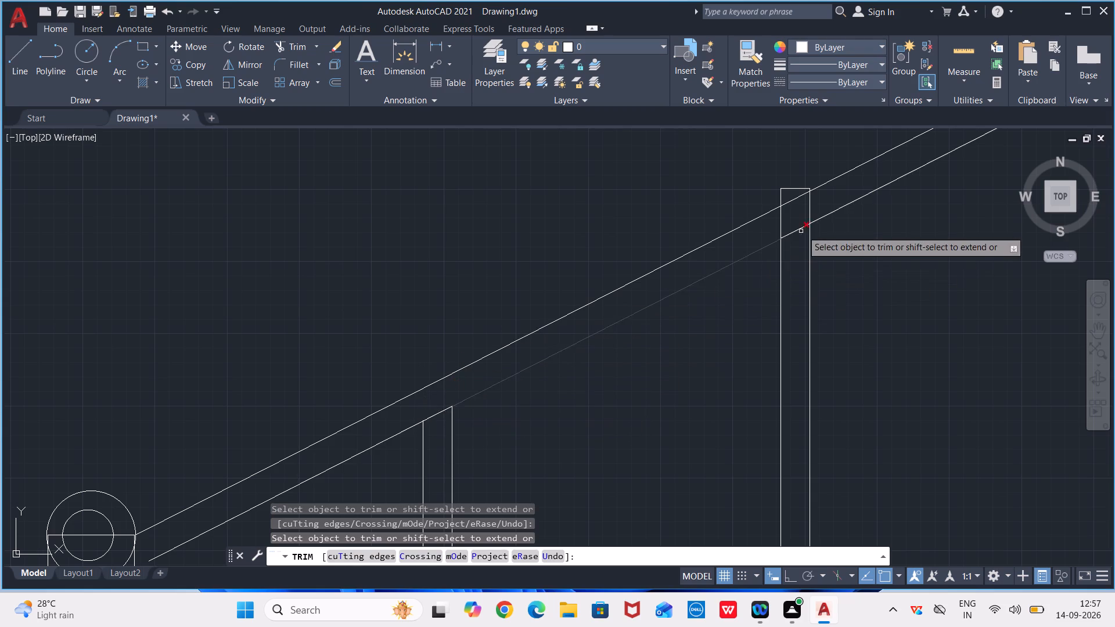
Trim the lower flight's second baluster to the handrail's lower line, removing the parts between and above the handrail lines.
{"action": "left_click_drag", "start_coordinate": [829, 196], "coordinate": [800, 217]}
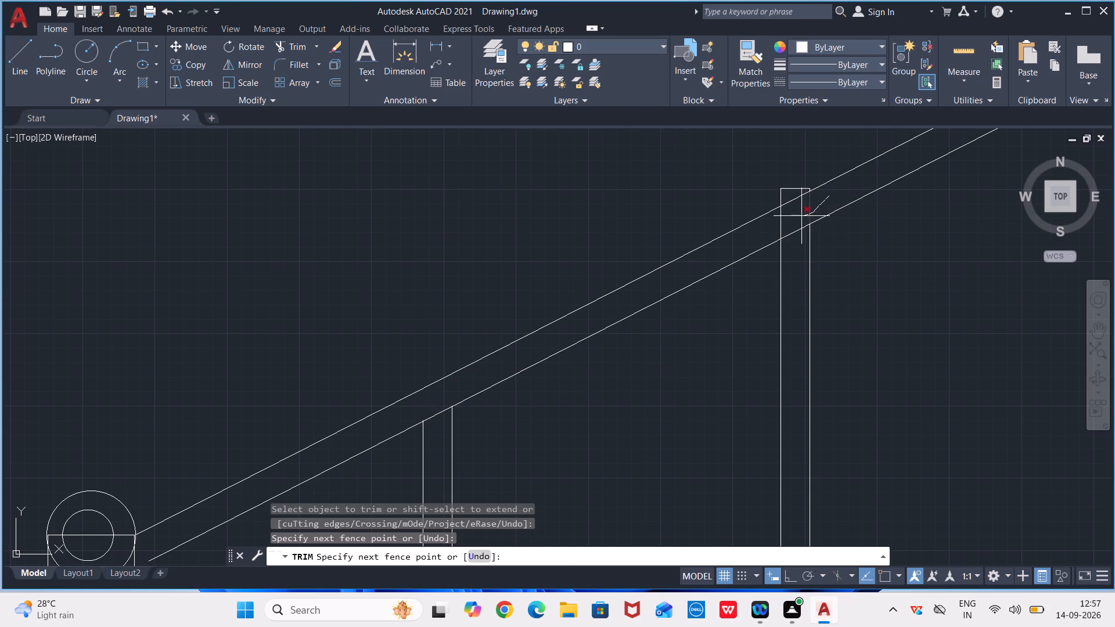
{"action": "left_click_drag", "start_coordinate": [800, 217], "coordinate": [771, 228]}
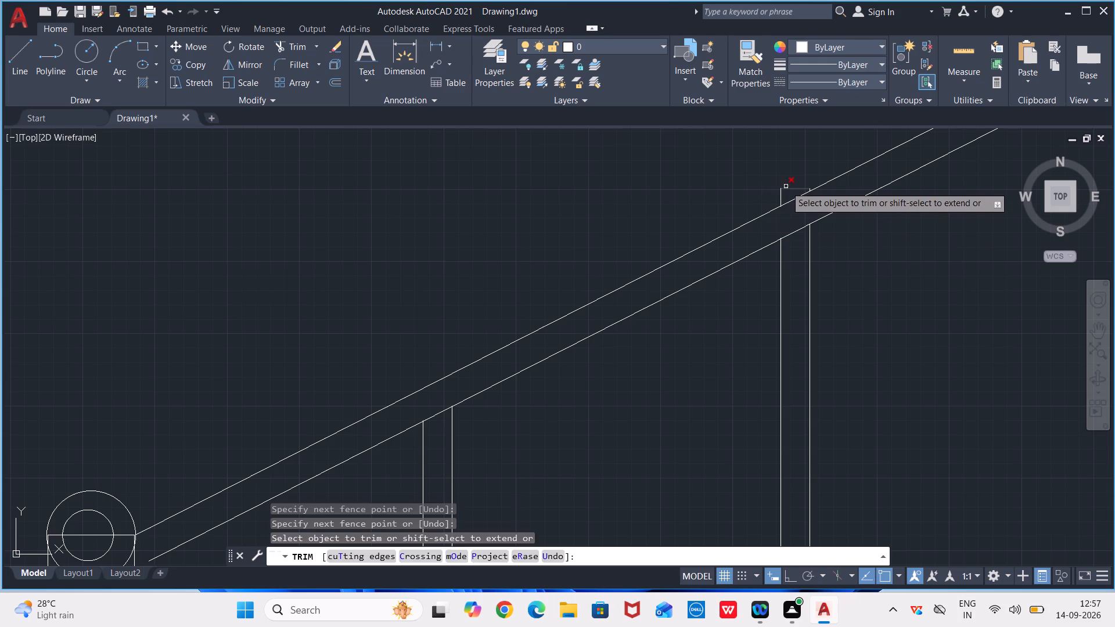
{"action": "left_click", "coordinate": [786, 186]}
{"action": "left_click", "coordinate": [780, 196]}
{"action": "scroll", "coordinate": [801, 189], "scroll_direction": "up", "scroll_amount": 2}
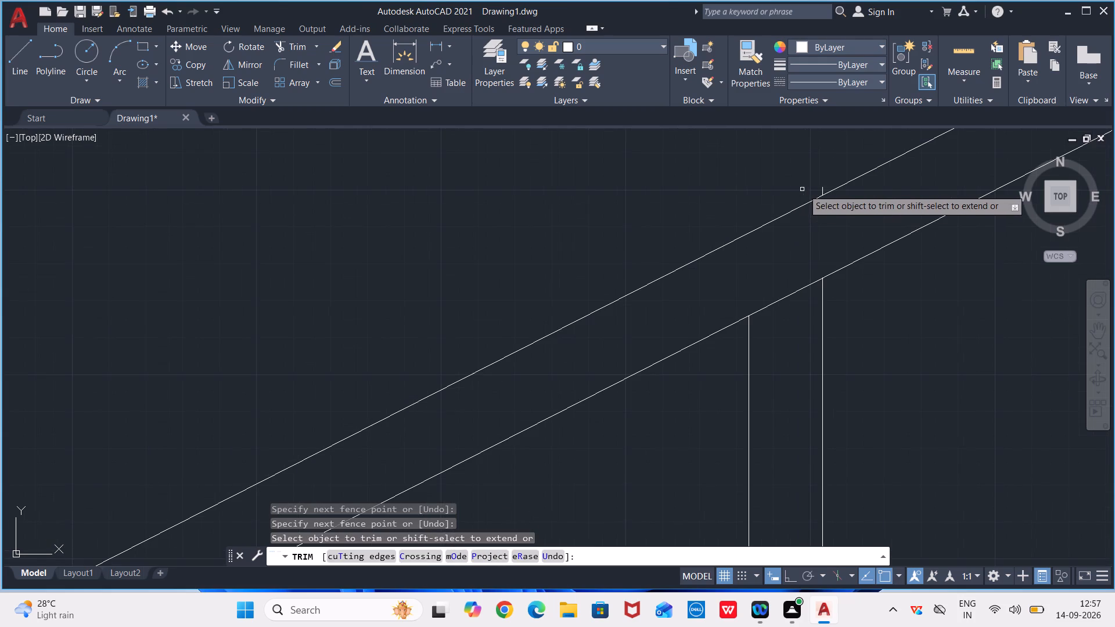
{"action": "left_click", "coordinate": [822, 189]}
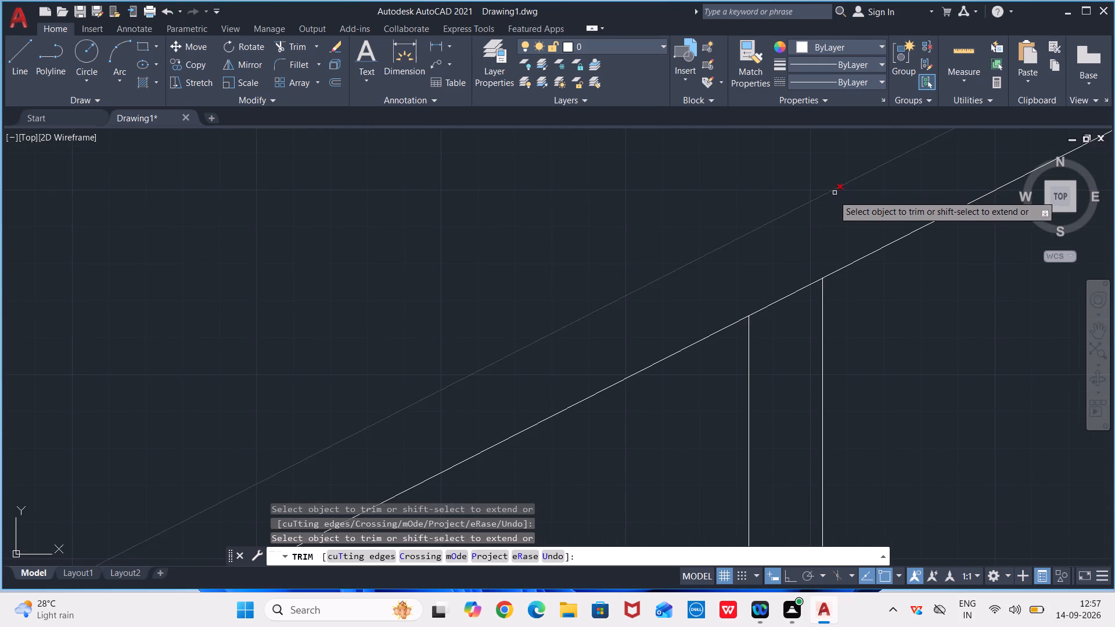
Trim the lower flight's third baluster to the handrail's lower line, including the small leftover pieces above the handrail.
{"action": "scroll", "coordinate": [833, 198], "scroll_direction": "down", "scroll_amount": 3}
{"action": "middle_click_drag", "start_coordinate": [835, 199], "coordinate": [620, 383]}
{"action": "scroll", "coordinate": [901, 292], "scroll_direction": "up", "scroll_amount": 1}
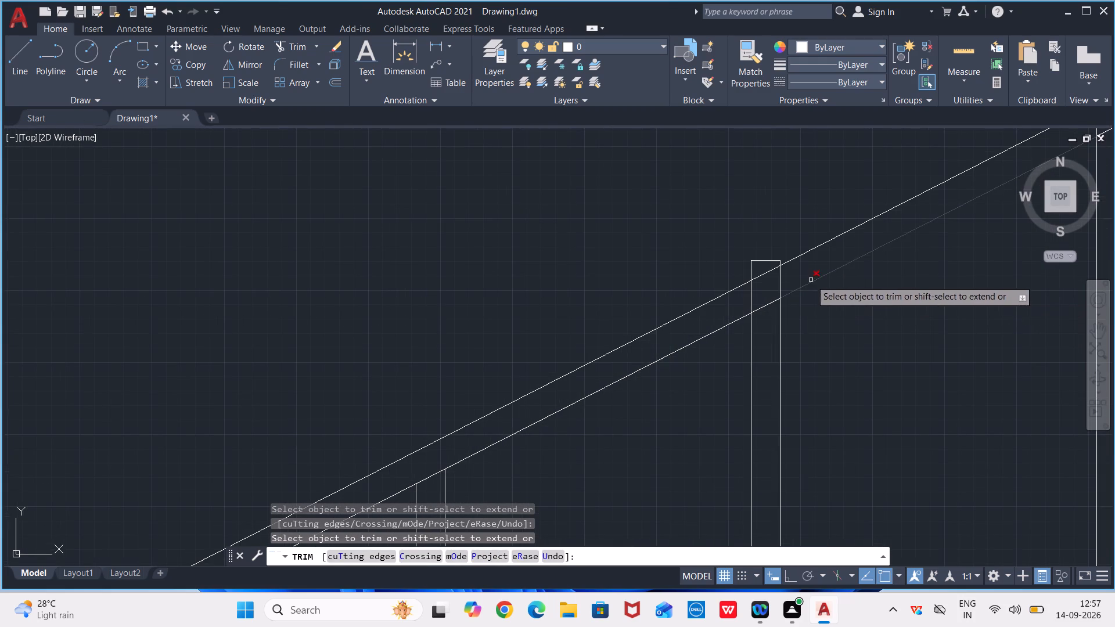
{"action": "left_click_drag", "start_coordinate": [808, 270], "coordinate": [739, 299]}
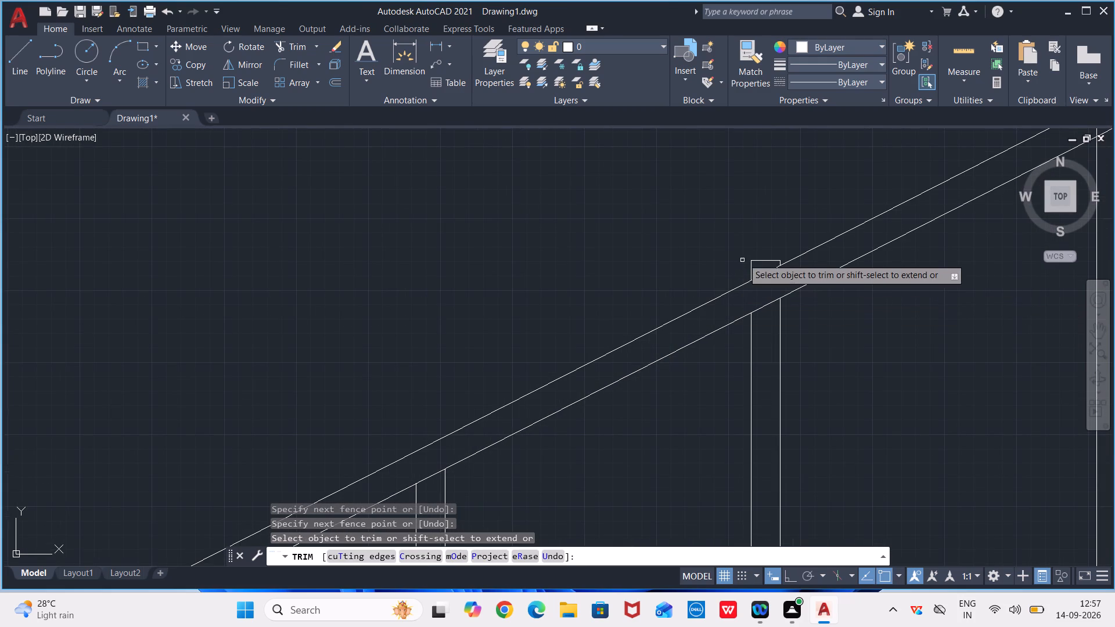
{"action": "left_click_drag", "start_coordinate": [782, 237], "coordinate": [752, 269]}
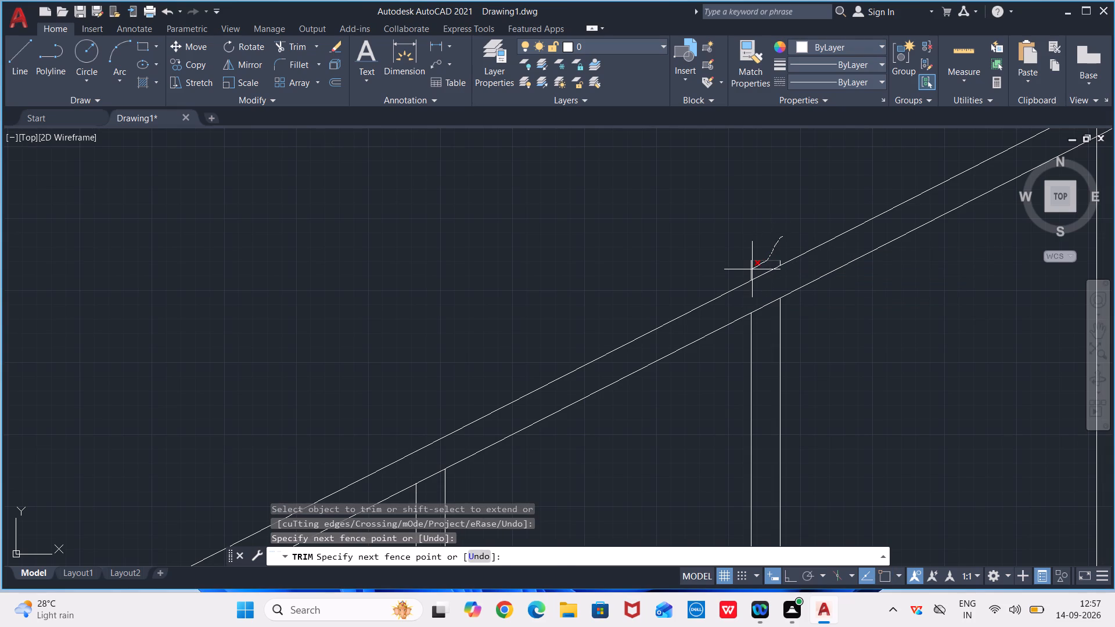
{"action": "left_click_drag", "start_coordinate": [752, 269], "coordinate": [751, 269]}
{"action": "left_click", "coordinate": [779, 257]}
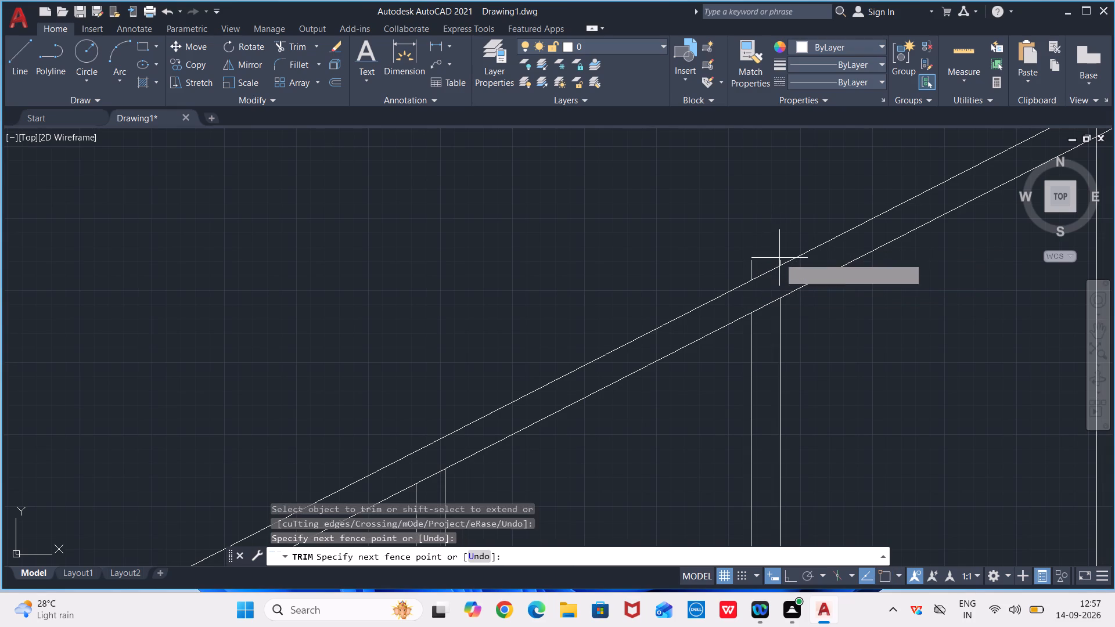
{"action": "left_click", "coordinate": [750, 266]}
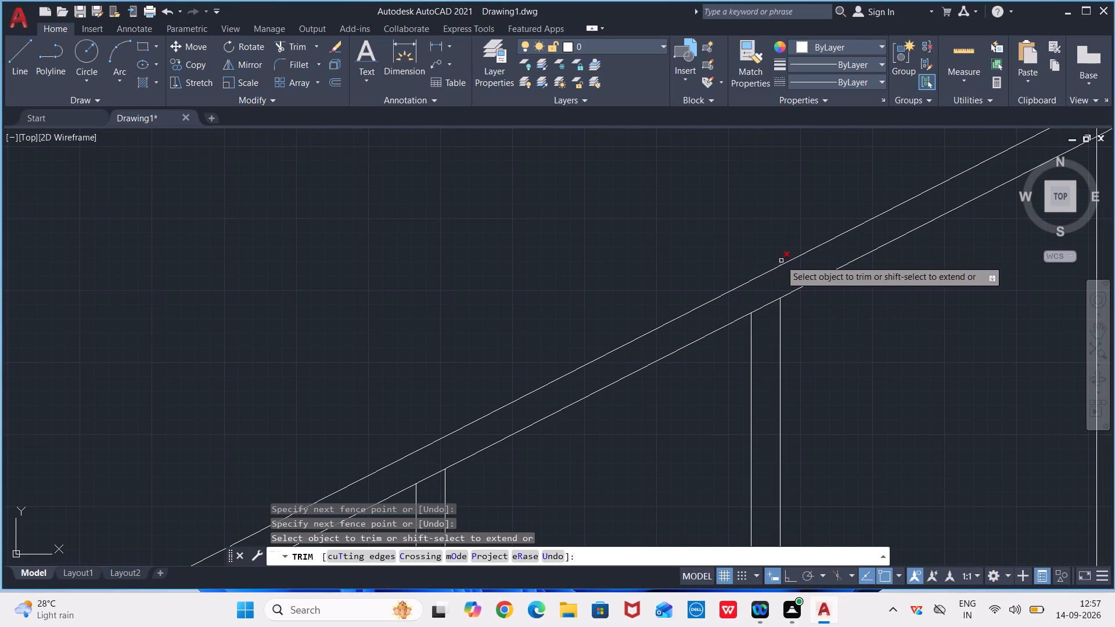
{"action": "left_click", "coordinate": [780, 258]}
{"action": "scroll", "coordinate": [786, 249], "scroll_direction": "up", "scroll_amount": 4}
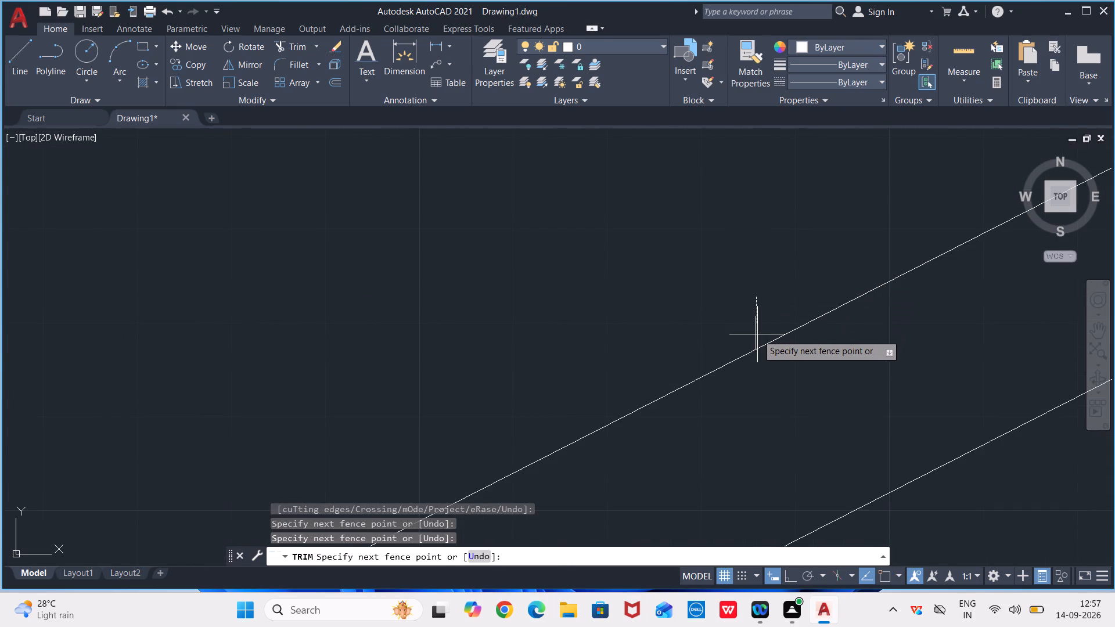
{"action": "left_click", "coordinate": [757, 333]}
{"action": "left_click", "coordinate": [757, 333]}
Trim the lower flight's fourth baluster to the handrail's lower line, removing its top edge and both sides above the line.
{"action": "scroll", "coordinate": [759, 326], "scroll_direction": "down", "scroll_amount": 3}
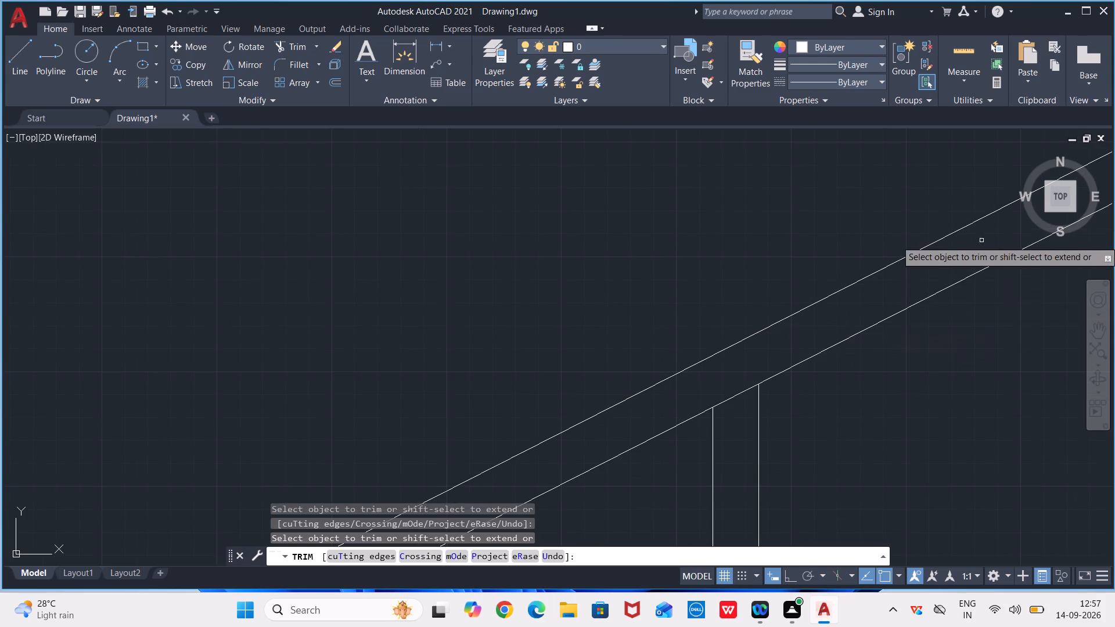
{"action": "middle_click_drag", "start_coordinate": [981, 240], "coordinate": [390, 413]}
{"action": "scroll", "coordinate": [686, 278], "scroll_direction": "up", "scroll_amount": 1}
{"action": "left_click_drag", "start_coordinate": [765, 226], "coordinate": [764, 226]}
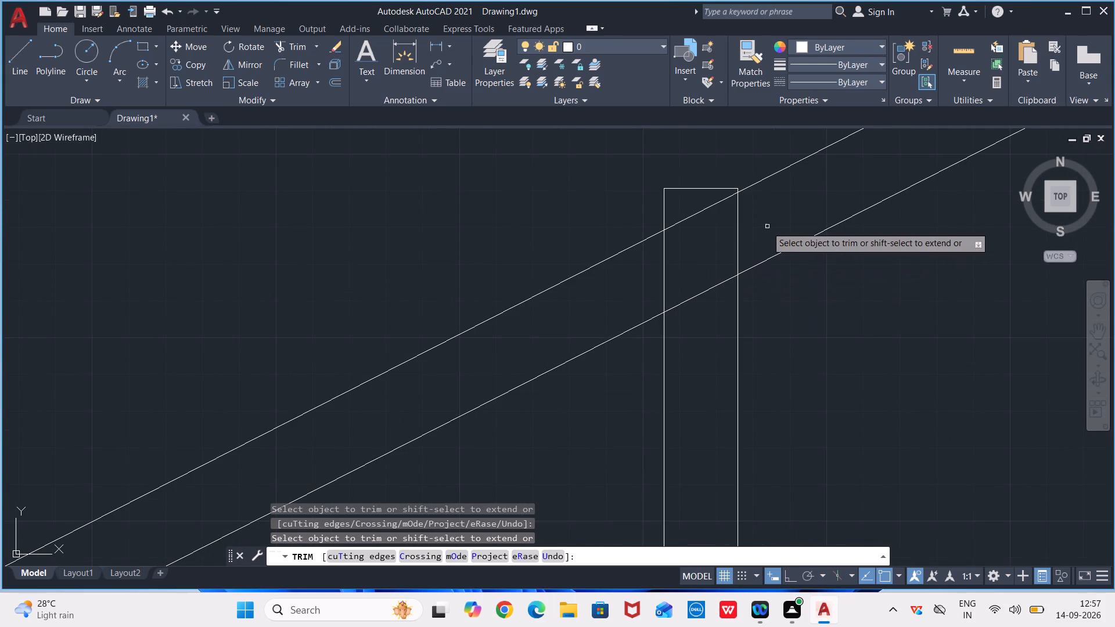
{"action": "left_click_drag", "start_coordinate": [764, 226], "coordinate": [606, 293]}
{"action": "left_click_drag", "start_coordinate": [729, 171], "coordinate": [721, 176]}
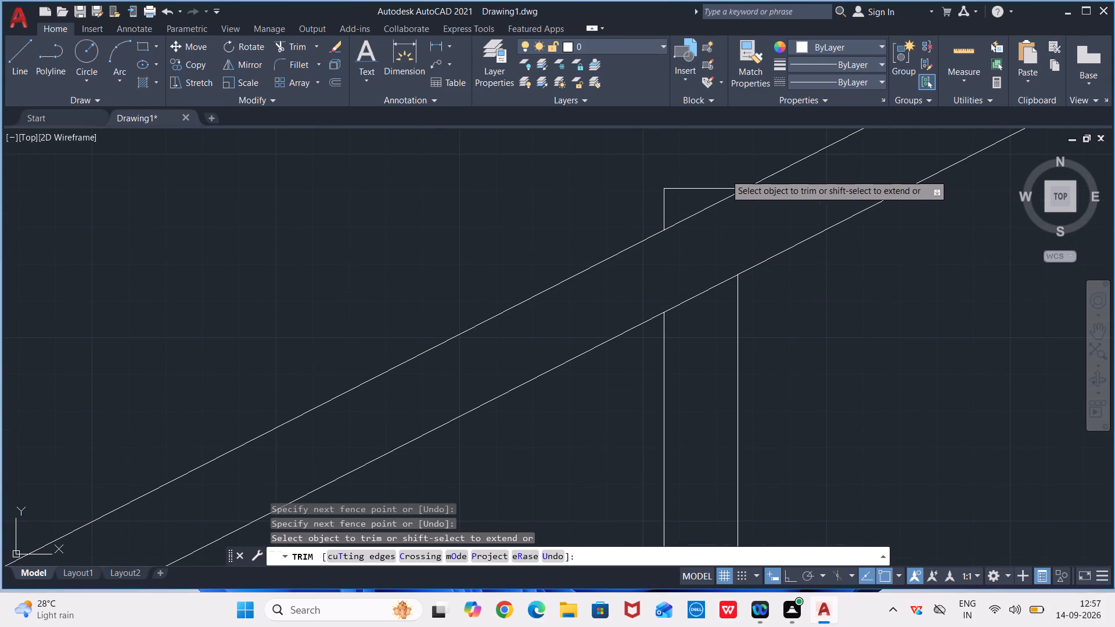
{"action": "left_click_drag", "start_coordinate": [721, 176], "coordinate": [641, 222]}
{"action": "scroll", "coordinate": [753, 175], "scroll_direction": "up", "scroll_amount": 3}
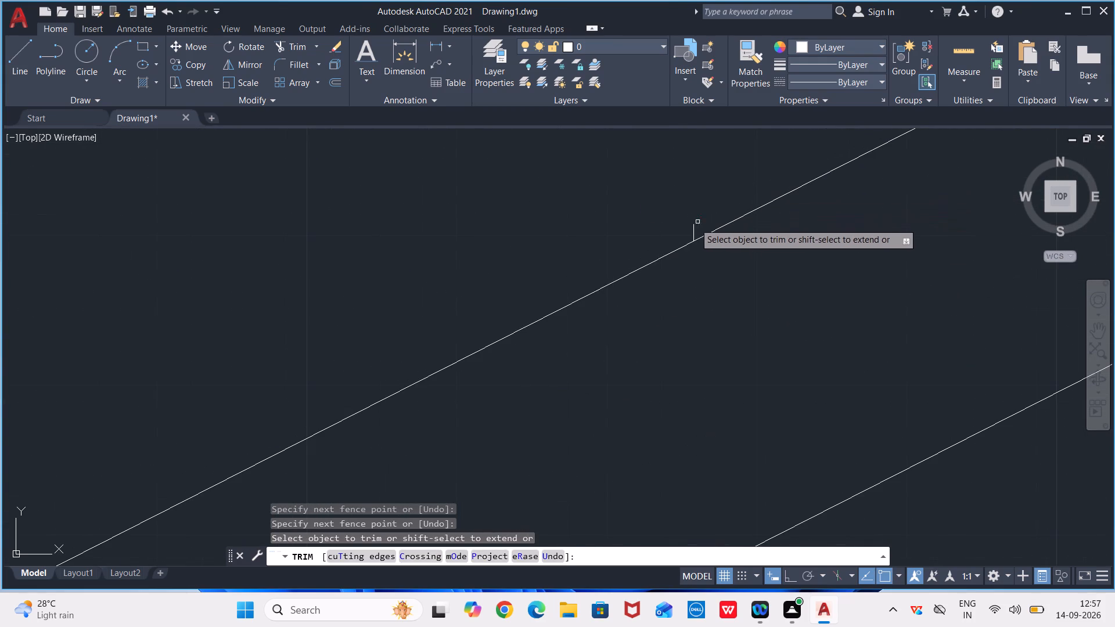
{"action": "left_click", "coordinate": [693, 229]}
Trim the lower flight's fifth baluster to the handrail's lower line, clearing its top edge and side stubs above the handrail.
{"action": "scroll", "coordinate": [751, 230], "scroll_direction": "down", "scroll_amount": 6}
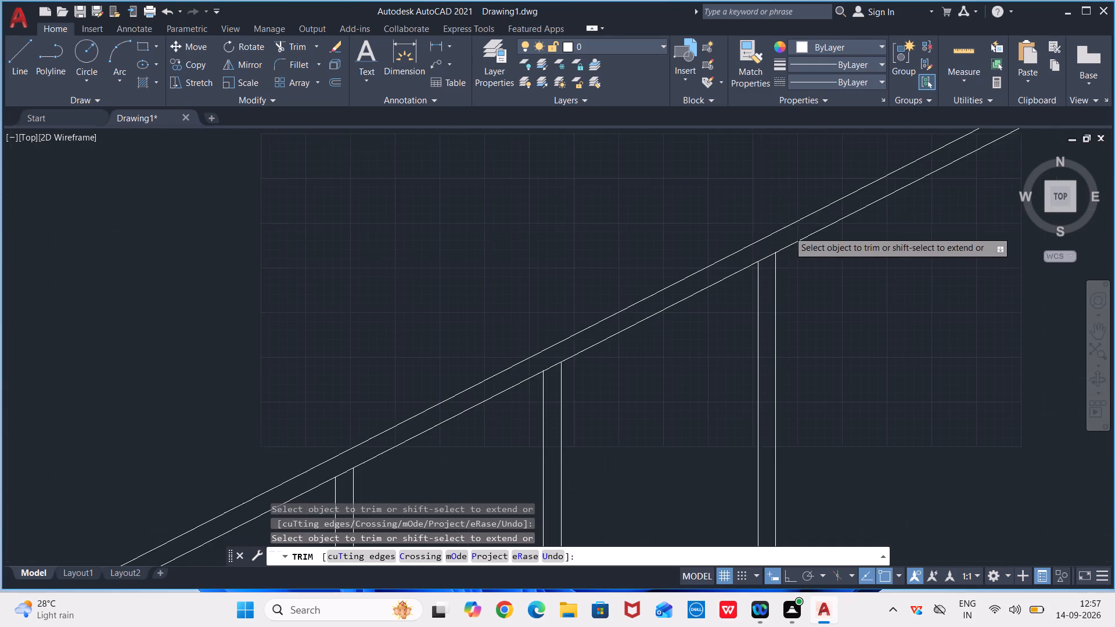
{"action": "middle_click_drag", "start_coordinate": [851, 216], "coordinate": [594, 378]}
{"action": "scroll", "coordinate": [1035, 187], "scroll_direction": "down", "scroll_amount": 1}
{"action": "middle_click_drag", "start_coordinate": [1035, 188], "coordinate": [686, 338]}
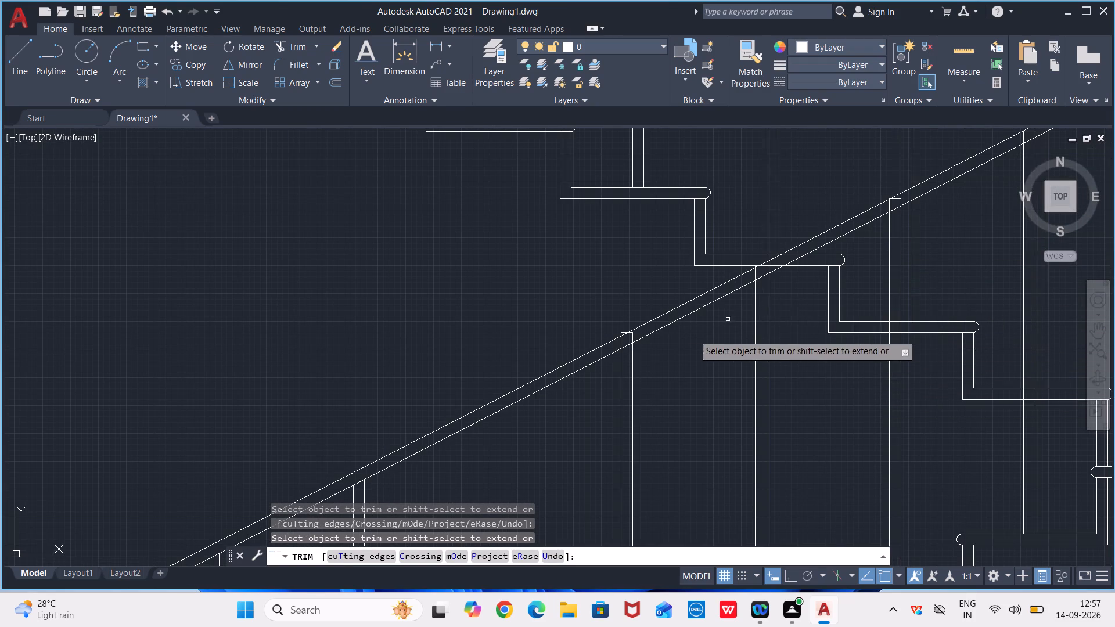
{"action": "scroll", "coordinate": [621, 340], "scroll_direction": "up", "scroll_amount": 1}
{"action": "left_click_drag", "start_coordinate": [653, 326], "coordinate": [646, 332]}
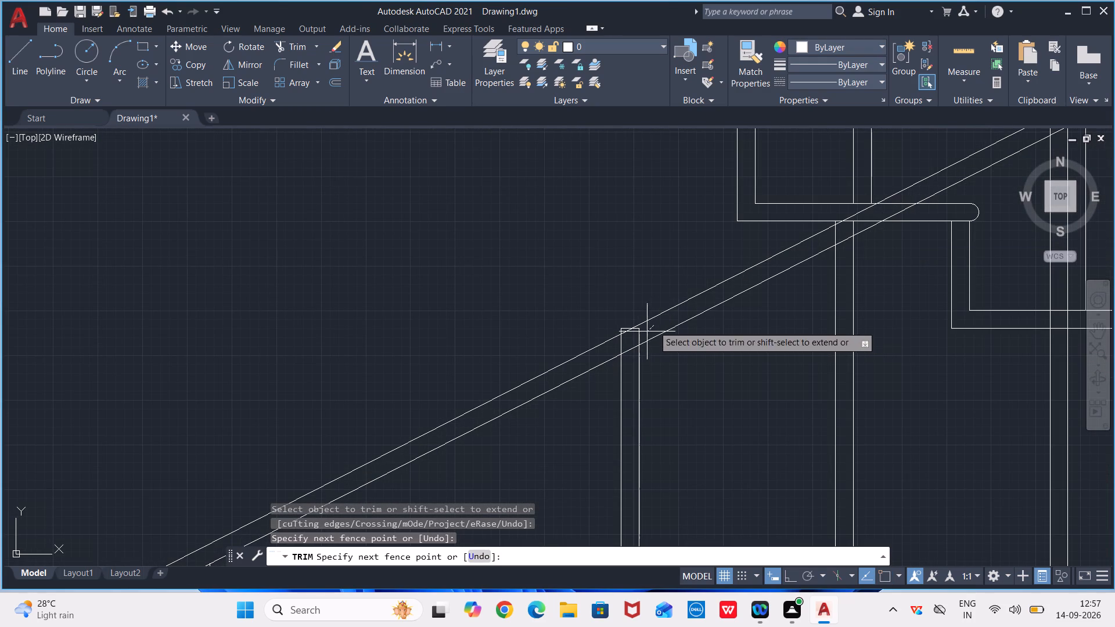
{"action": "left_click_drag", "start_coordinate": [646, 332], "coordinate": [607, 346]}
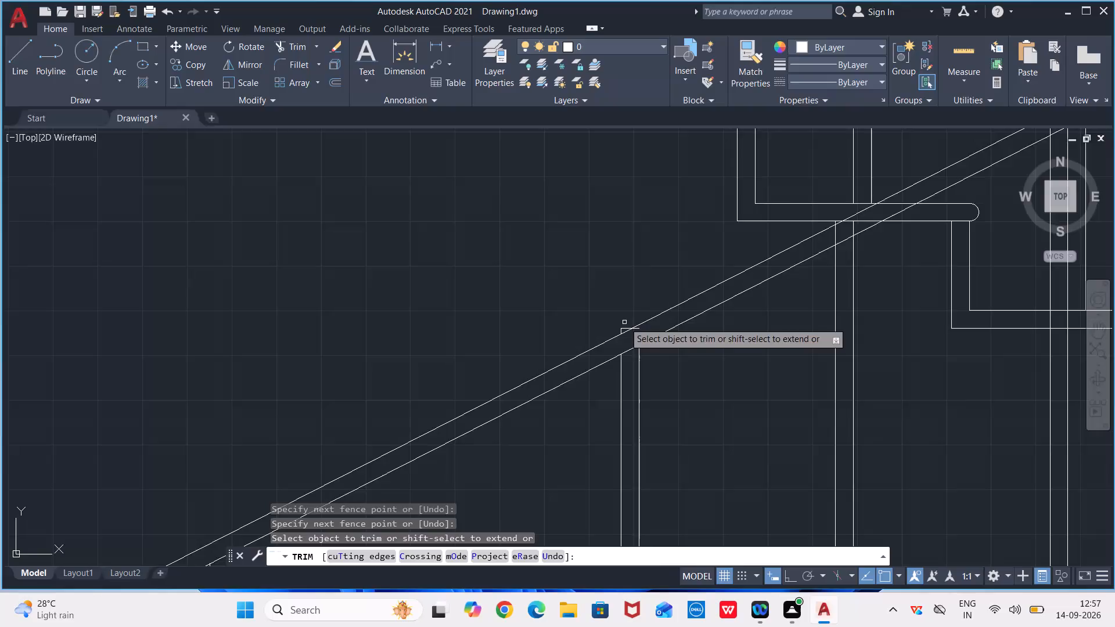
{"action": "scroll", "coordinate": [624, 325], "scroll_direction": "up", "scroll_amount": 2}
{"action": "left_click", "coordinate": [628, 332]}
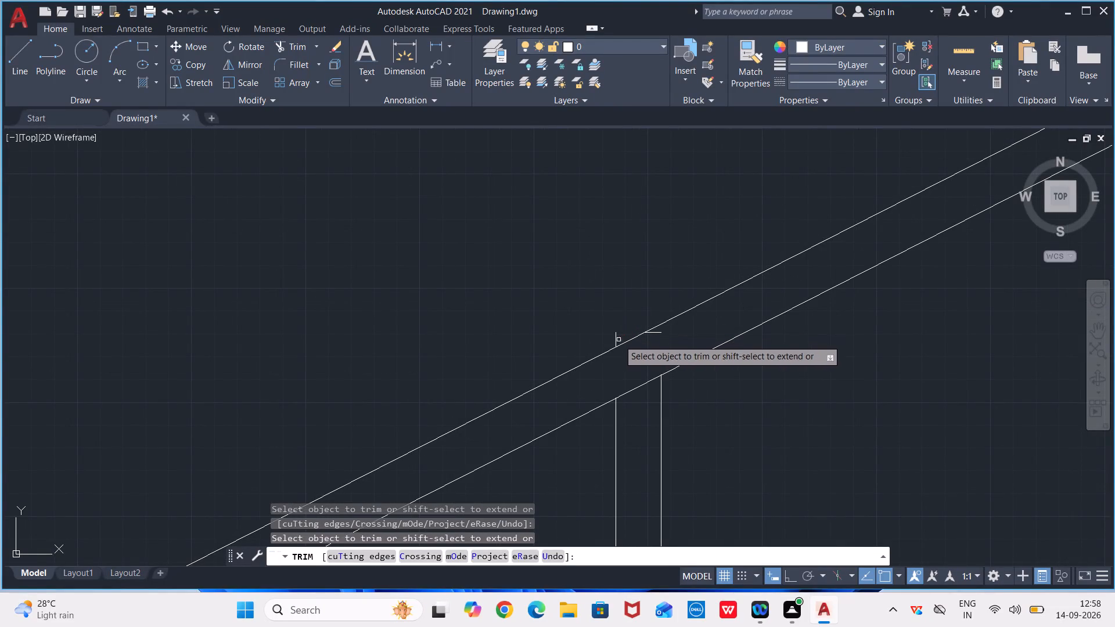
{"action": "left_click", "coordinate": [616, 338]}
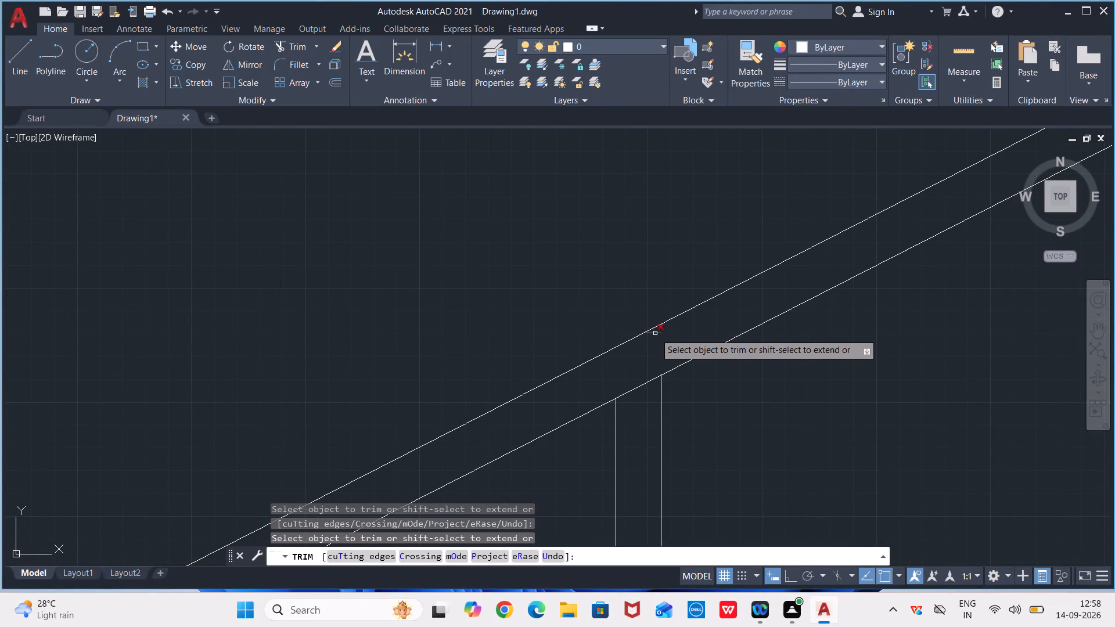
{"action": "left_click", "coordinate": [655, 333]}
Trim the lower flight's sixth baluster, where the handrail meets the upper flight's tread underside, to the handrail's lower line and finish trimming.
{"action": "middle_click_drag", "start_coordinate": [824, 274], "coordinate": [580, 446]}
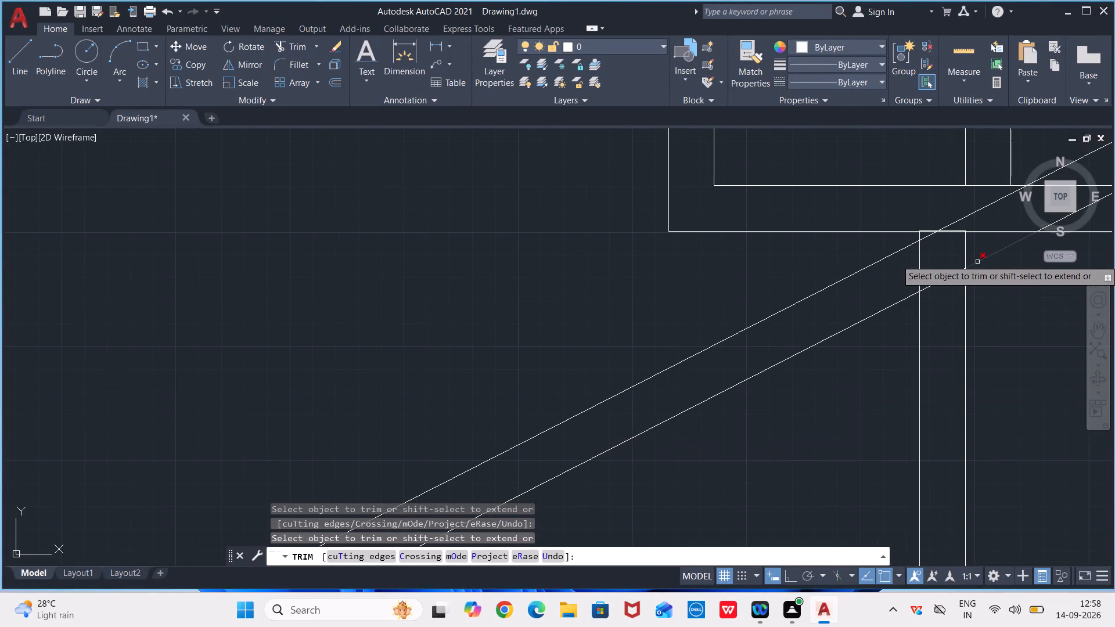
{"action": "middle_click_drag", "start_coordinate": [969, 250], "coordinate": [836, 298]}
{"action": "left_click_drag", "start_coordinate": [839, 293], "coordinate": [813, 305]}
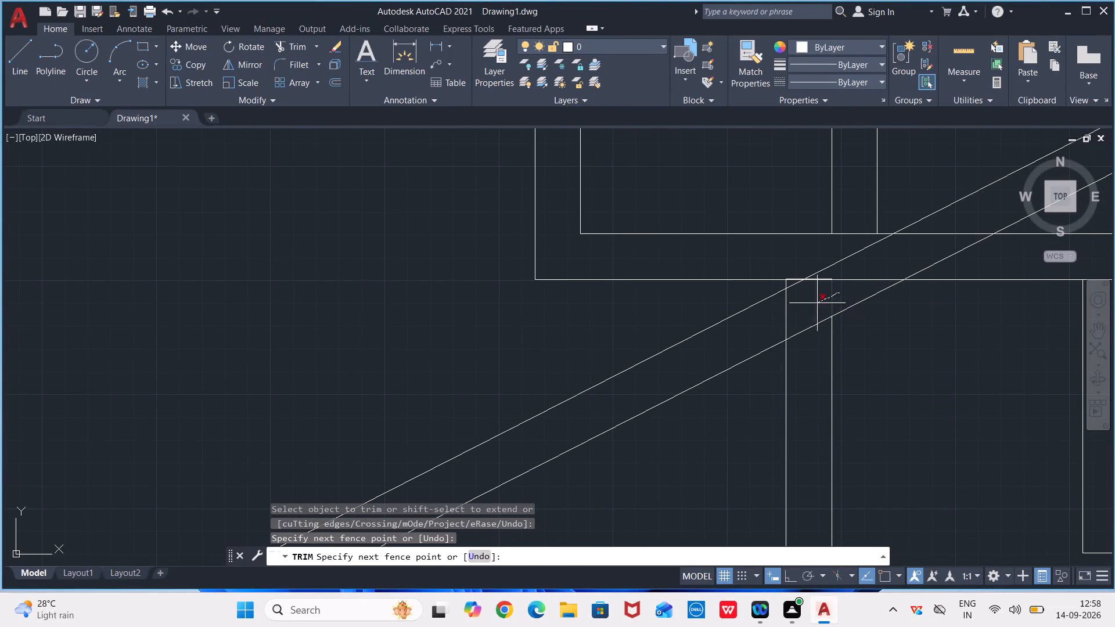
{"action": "left_click_drag", "start_coordinate": [813, 305], "coordinate": [757, 322]}
{"action": "scroll", "coordinate": [791, 279], "scroll_direction": "up", "scroll_amount": 2}
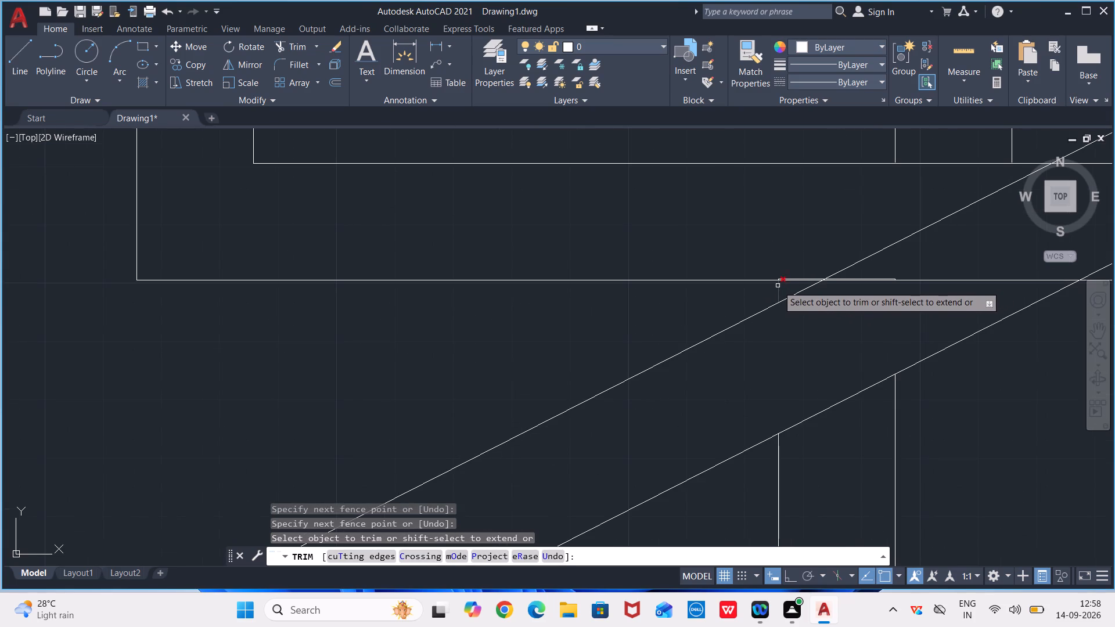
{"action": "left_click", "coordinate": [778, 285]}
{"action": "scroll", "coordinate": [792, 278], "scroll_direction": "up", "scroll_amount": 2}
{"action": "left_click", "coordinate": [791, 278]}
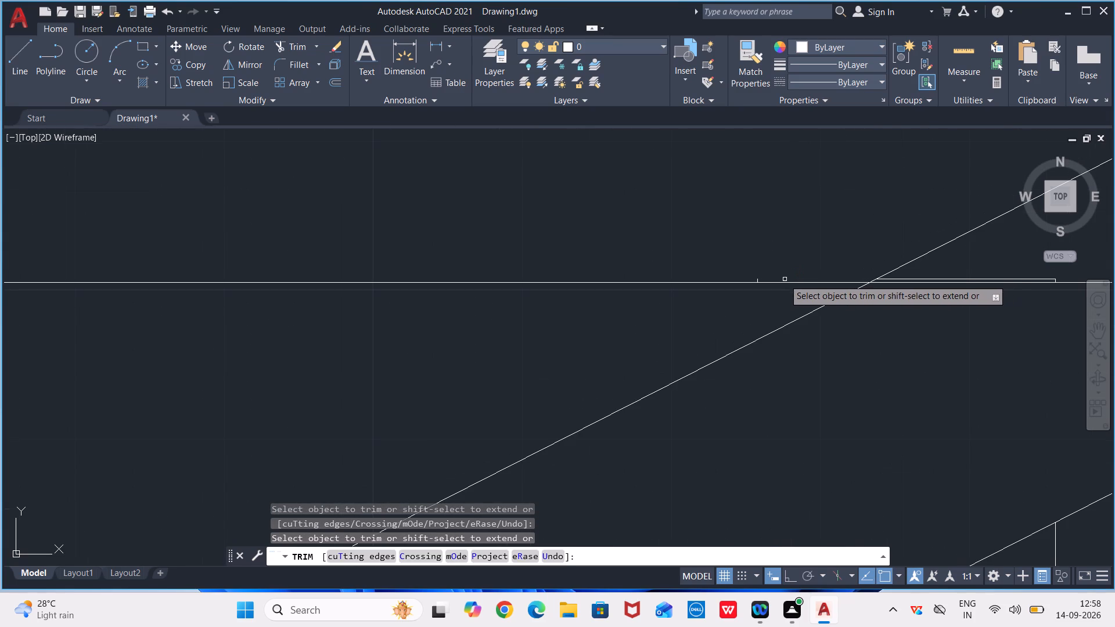
{"action": "left_click", "coordinate": [757, 278]}
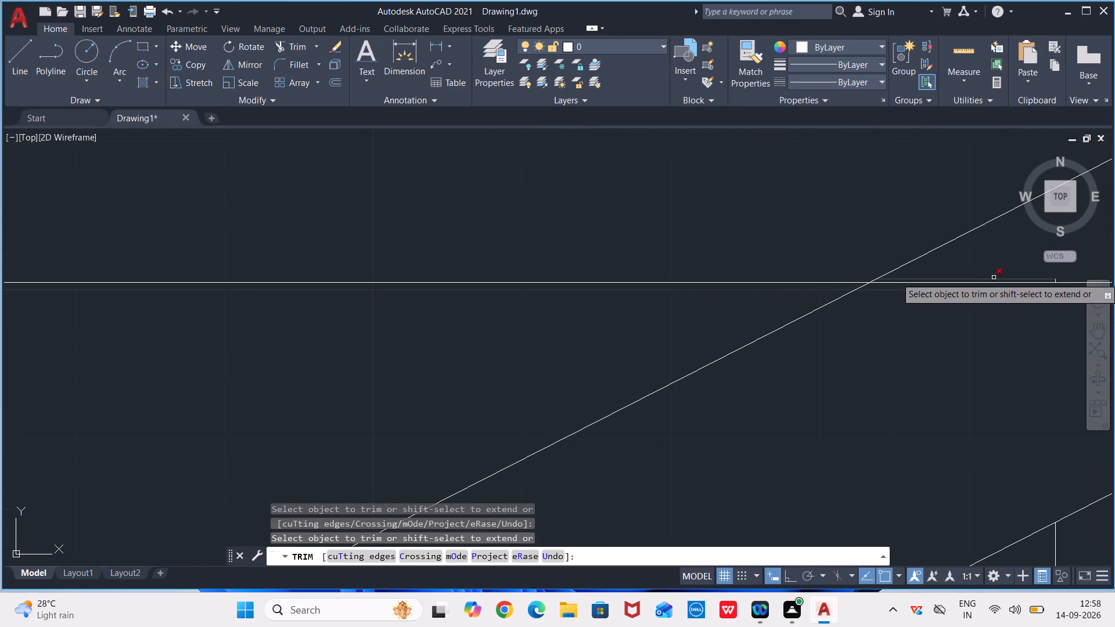
{"action": "scroll", "coordinate": [992, 275], "scroll_direction": "up", "scroll_amount": 1}
{"action": "left_click", "coordinate": [973, 282]}
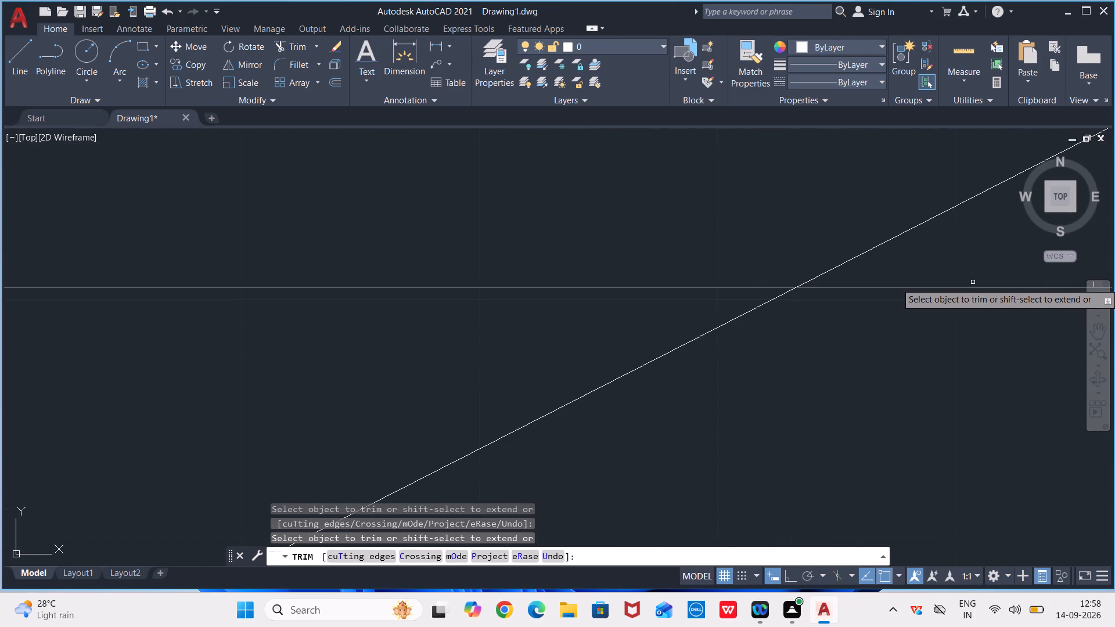
{"action": "middle_click_drag", "start_coordinate": [923, 294], "coordinate": [611, 312]}
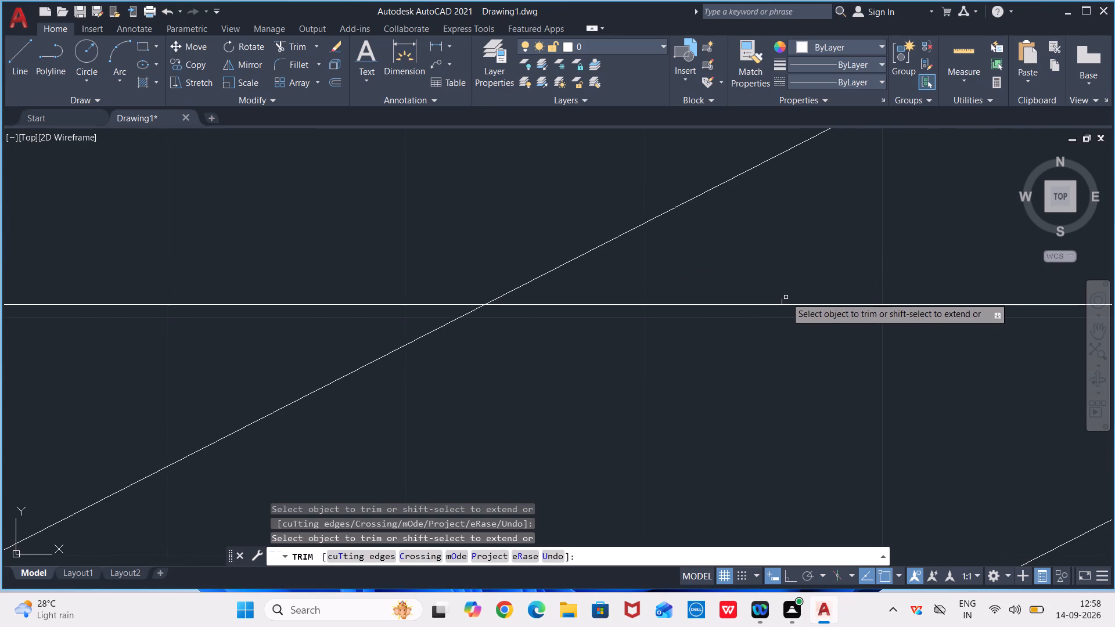
{"action": "left_click", "coordinate": [783, 298]}
{"action": "scroll", "coordinate": [810, 293], "scroll_direction": "down", "scroll_amount": 3}
{"action": "scroll", "coordinate": [925, 308], "scroll_direction": "down", "scroll_amount": 2}
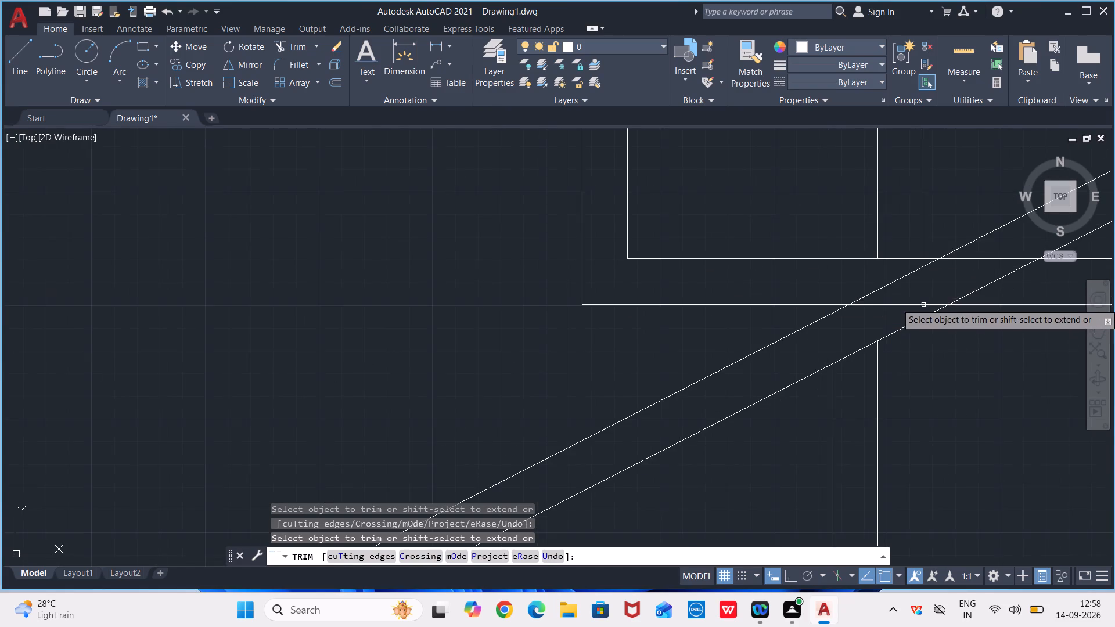
{"action": "middle_click_drag", "start_coordinate": [923, 294], "coordinate": [731, 321]}
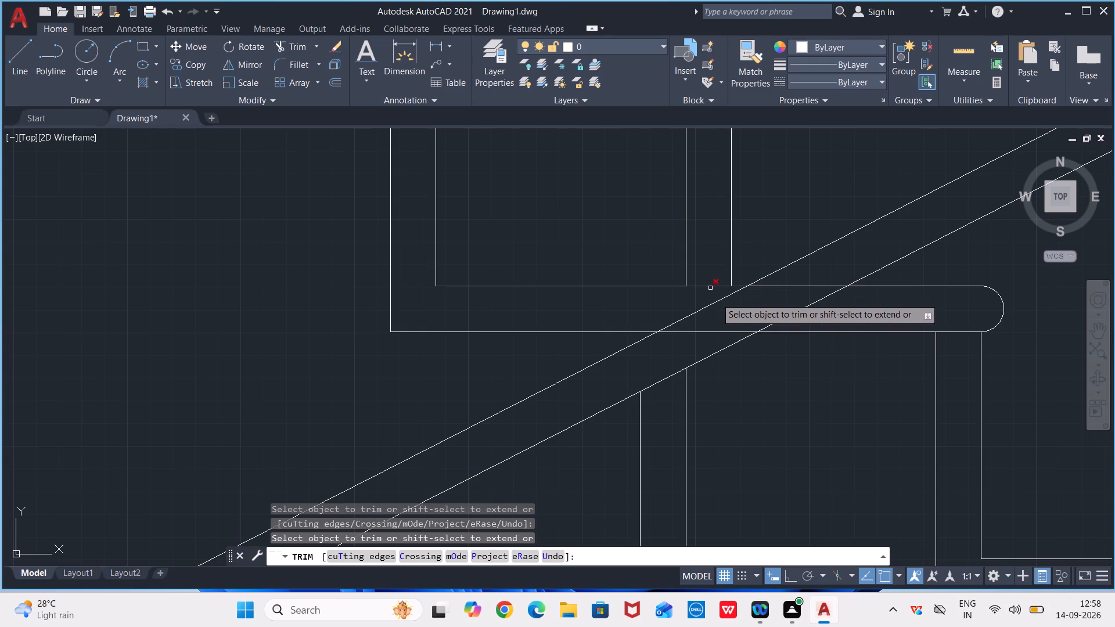
{"action": "scroll", "coordinate": [751, 341], "scroll_direction": "down", "scroll_amount": 1}
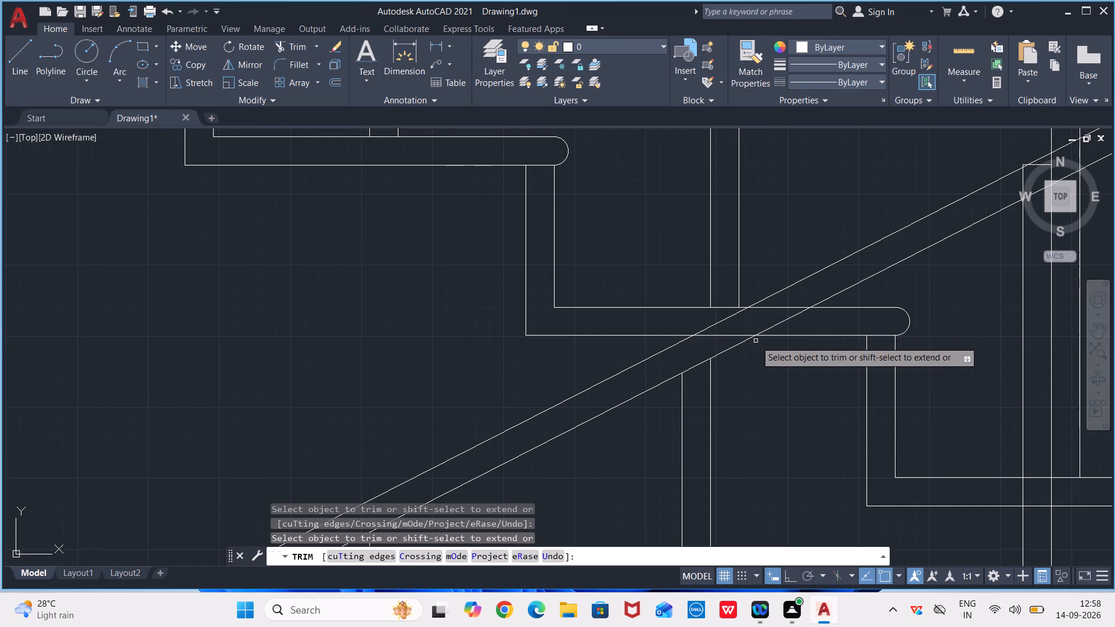
{"action": "key", "text": "Escape"}
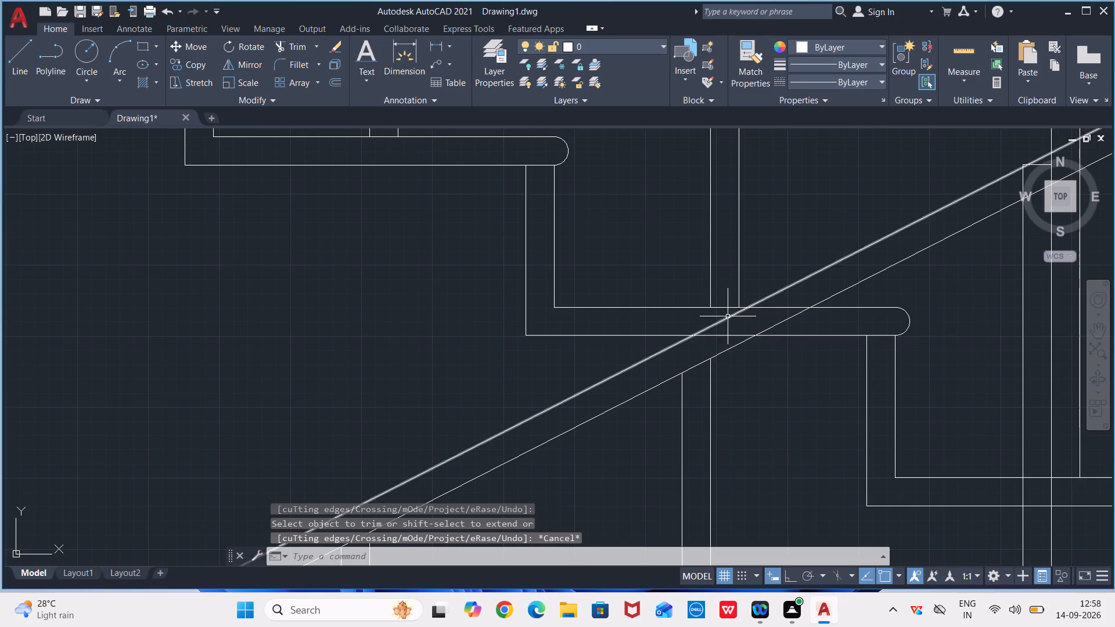
Slide the upper line of the lower flight's handrail about 2.8" up along its own slope by its midpoint.
{"action": "left_click", "coordinate": [728, 316]}
{"action": "scroll", "coordinate": [762, 339], "scroll_direction": "down", "scroll_amount": 3}
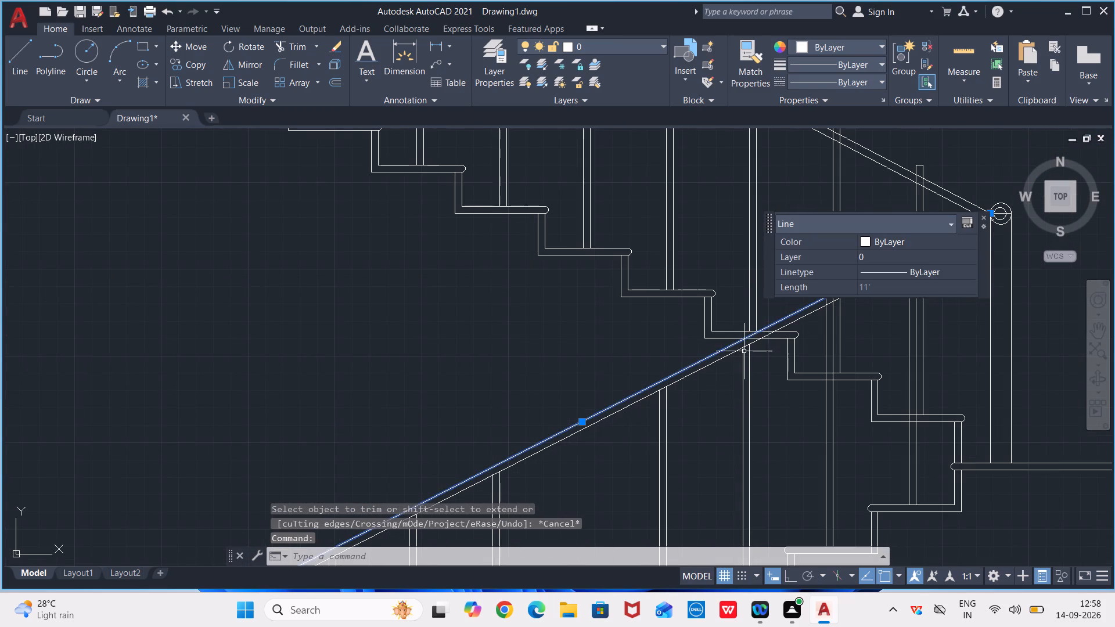
{"action": "middle_click_drag", "start_coordinate": [578, 402], "coordinate": [592, 369]}
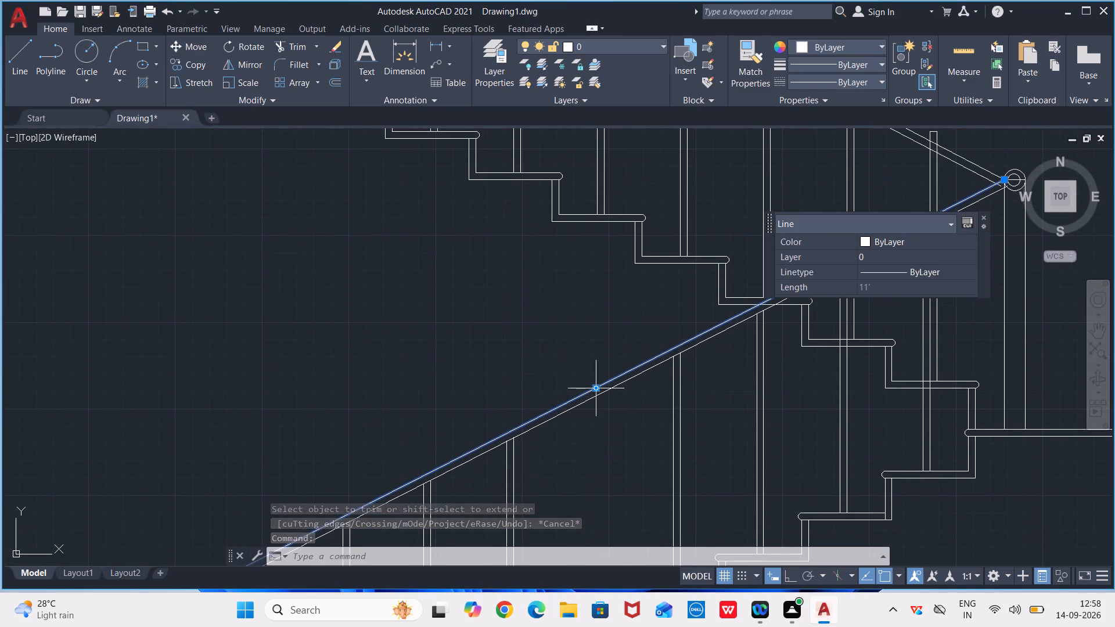
{"action": "left_click", "coordinate": [600, 391]}
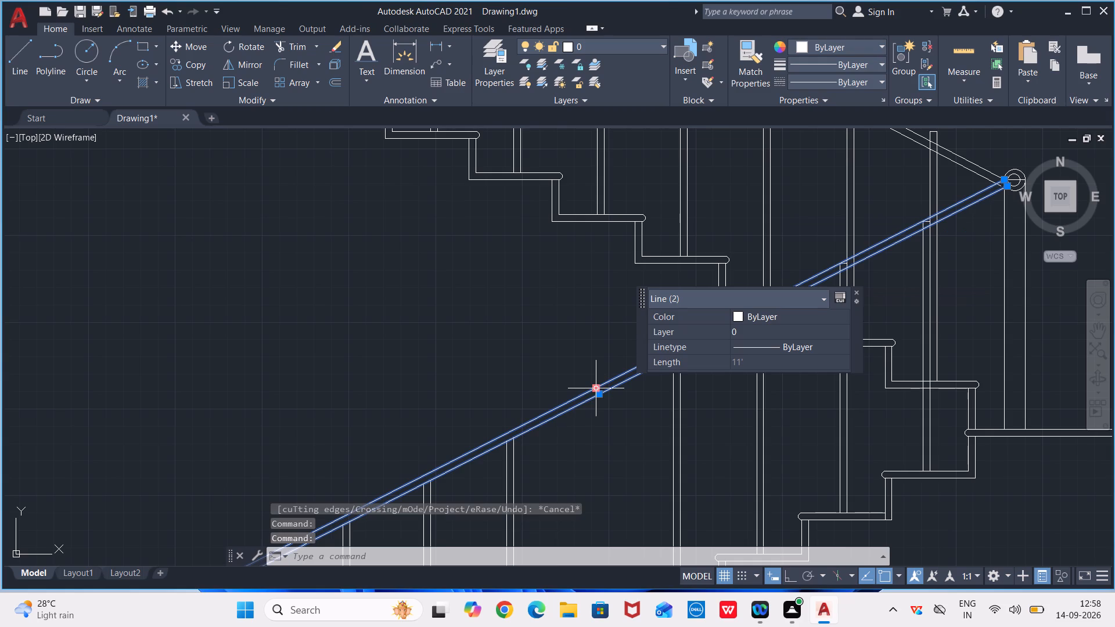
{"action": "left_click", "coordinate": [596, 387]}
{"action": "scroll", "coordinate": [596, 378], "scroll_direction": "up", "scroll_amount": 2}
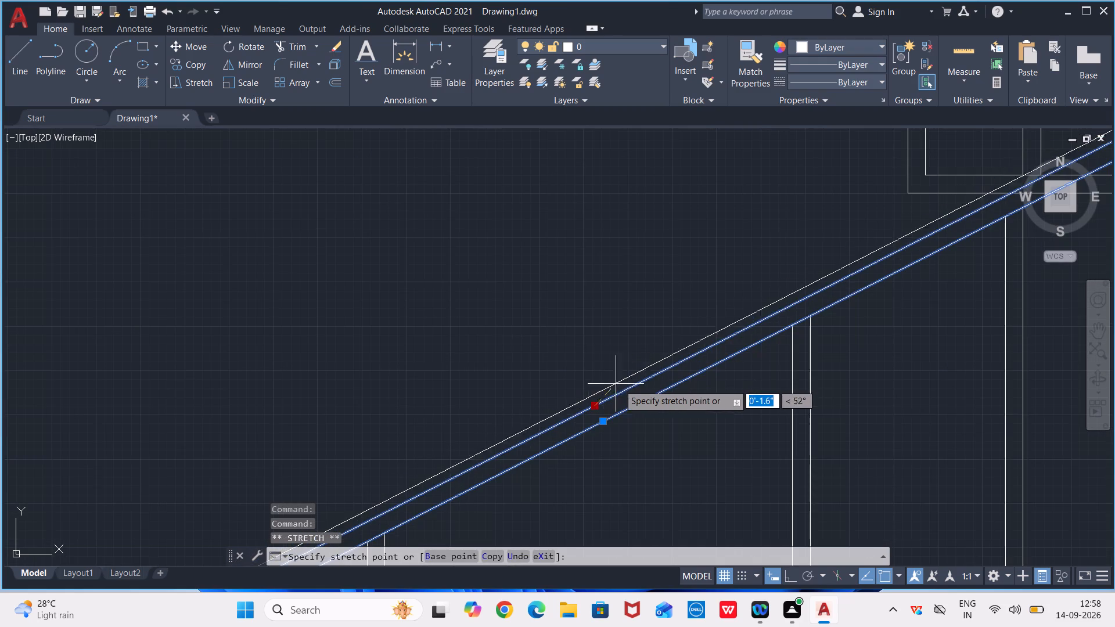
{"action": "middle_click_drag", "start_coordinate": [620, 377], "coordinate": [470, 381]}
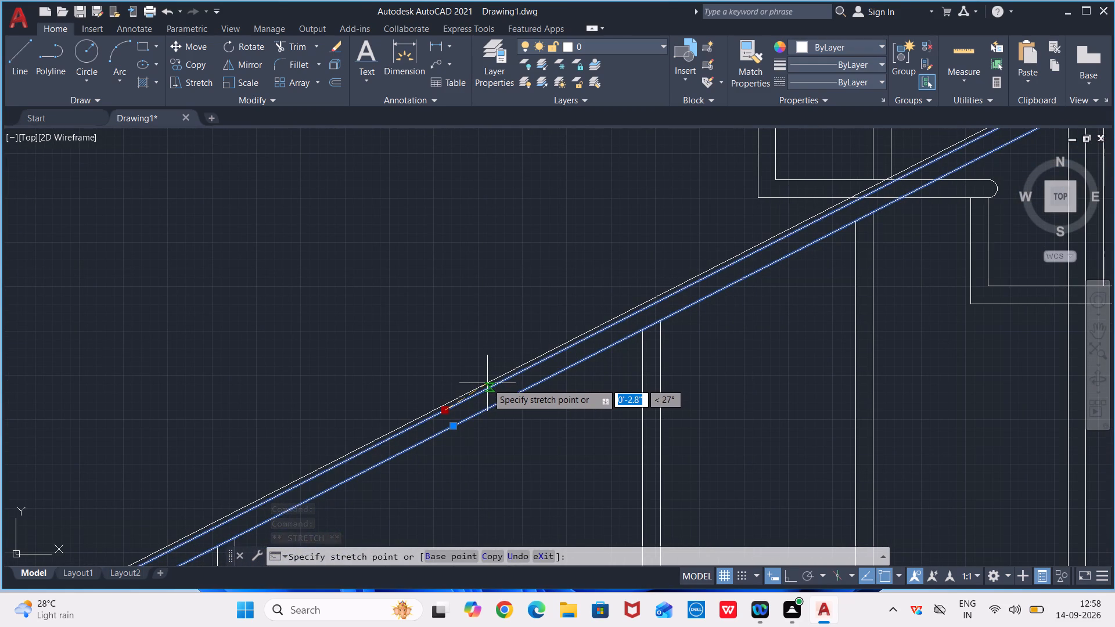
{"action": "double_click", "coordinate": [488, 385]}
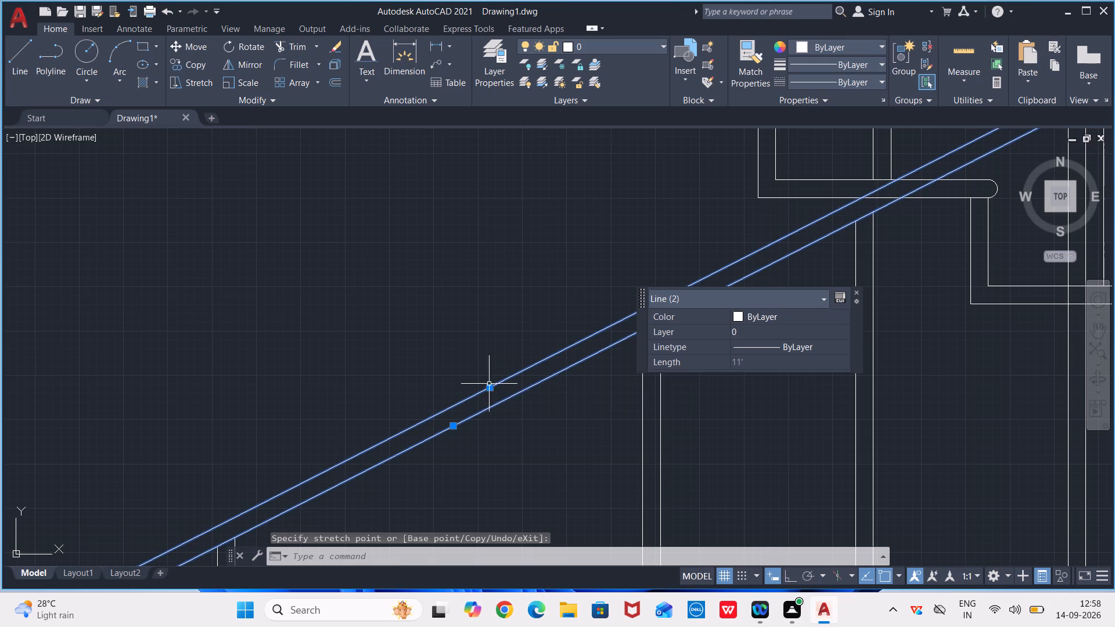
Slide the same upper handrail line further up its own slope by its midpoint, toward the landing post.
{"action": "left_click", "coordinate": [491, 389]}
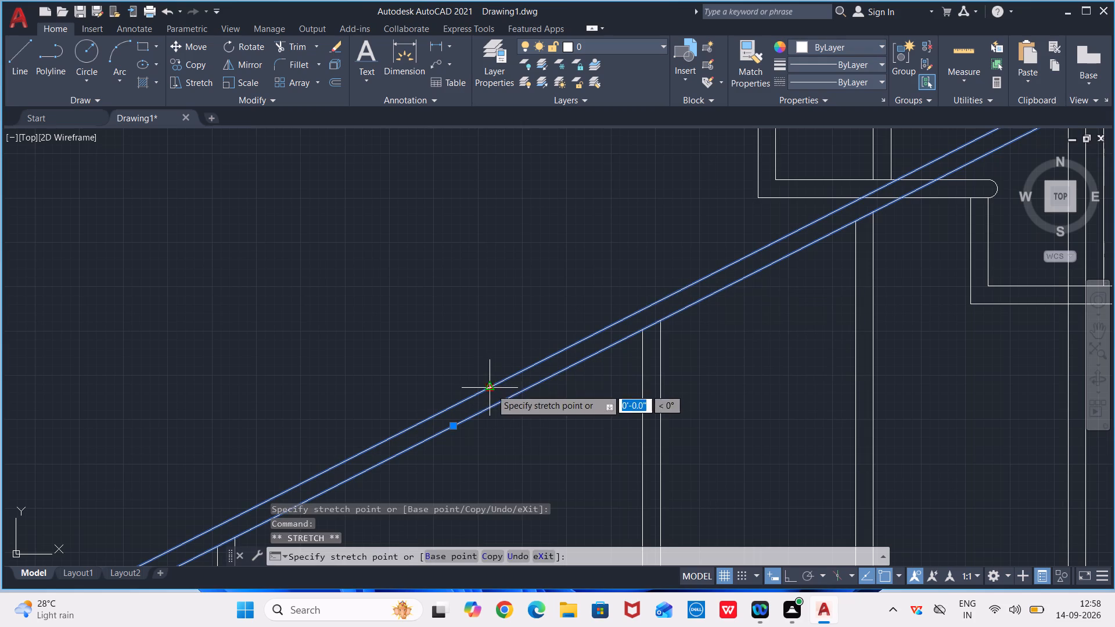
{"action": "scroll", "coordinate": [495, 377], "scroll_direction": "up", "scroll_amount": 3}
{"action": "middle_click_drag", "start_coordinate": [499, 380], "coordinate": [483, 385]}
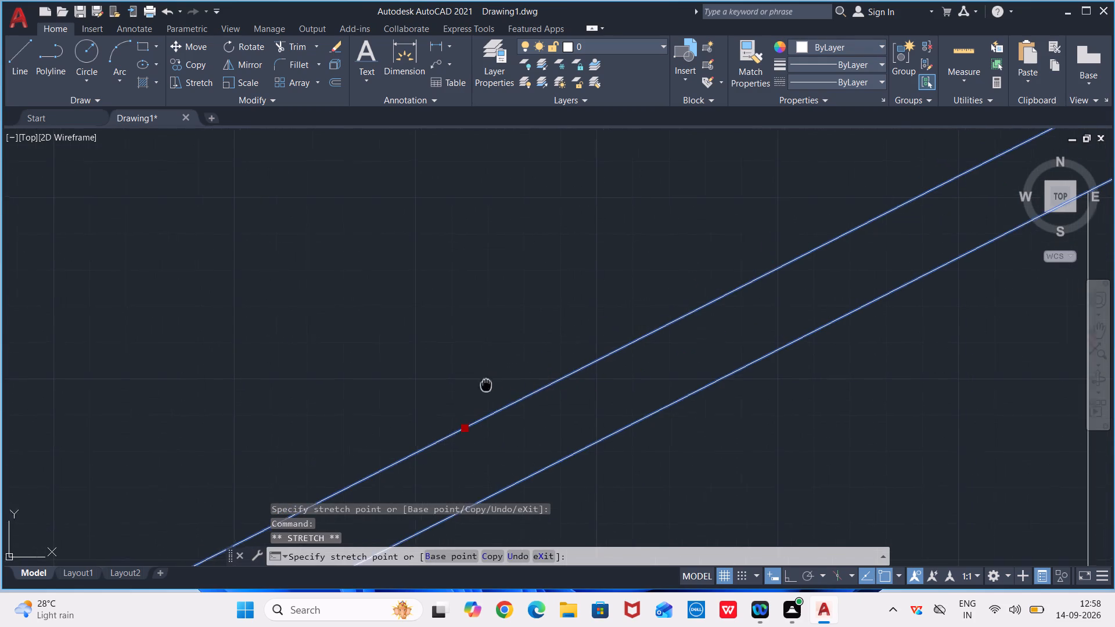
{"action": "middle_click_drag", "start_coordinate": [483, 385], "coordinate": [189, 422]}
{"action": "scroll", "coordinate": [249, 394], "scroll_direction": "down", "scroll_amount": 4}
{"action": "middle_click_drag", "start_coordinate": [341, 384], "coordinate": [340, 419]}
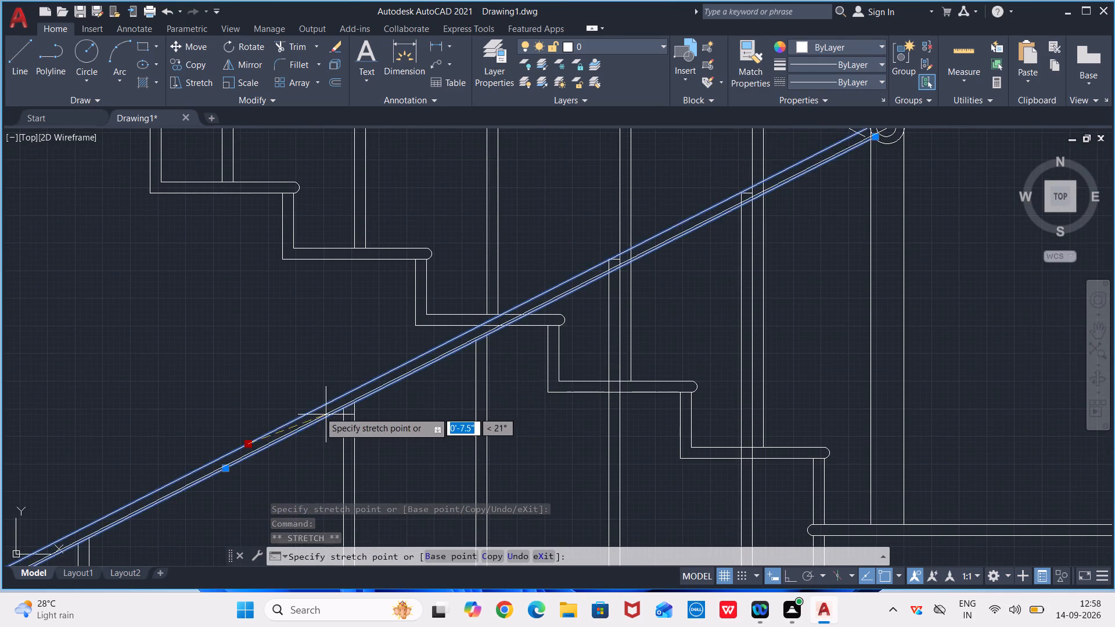
{"action": "scroll", "coordinate": [308, 399], "scroll_direction": "up", "scroll_amount": 2}
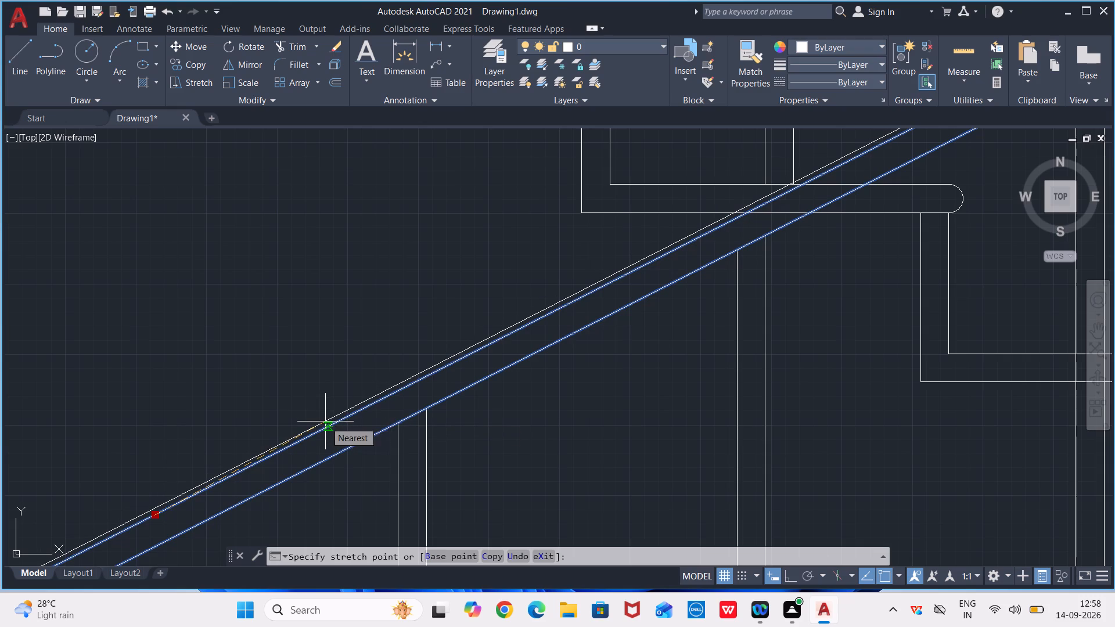
{"action": "left_click", "coordinate": [326, 420]}
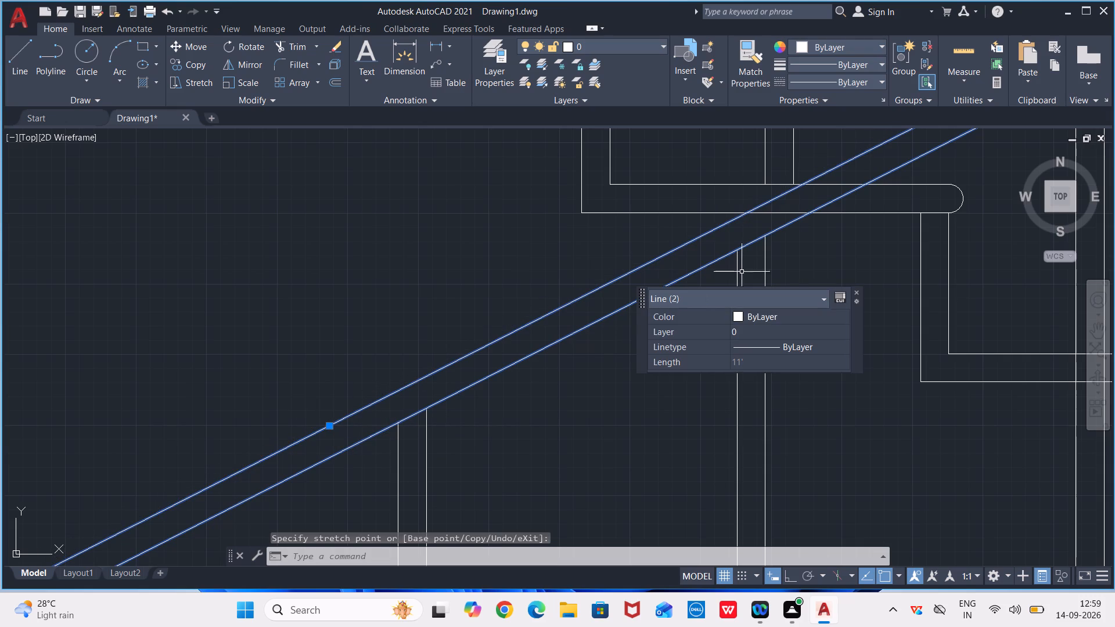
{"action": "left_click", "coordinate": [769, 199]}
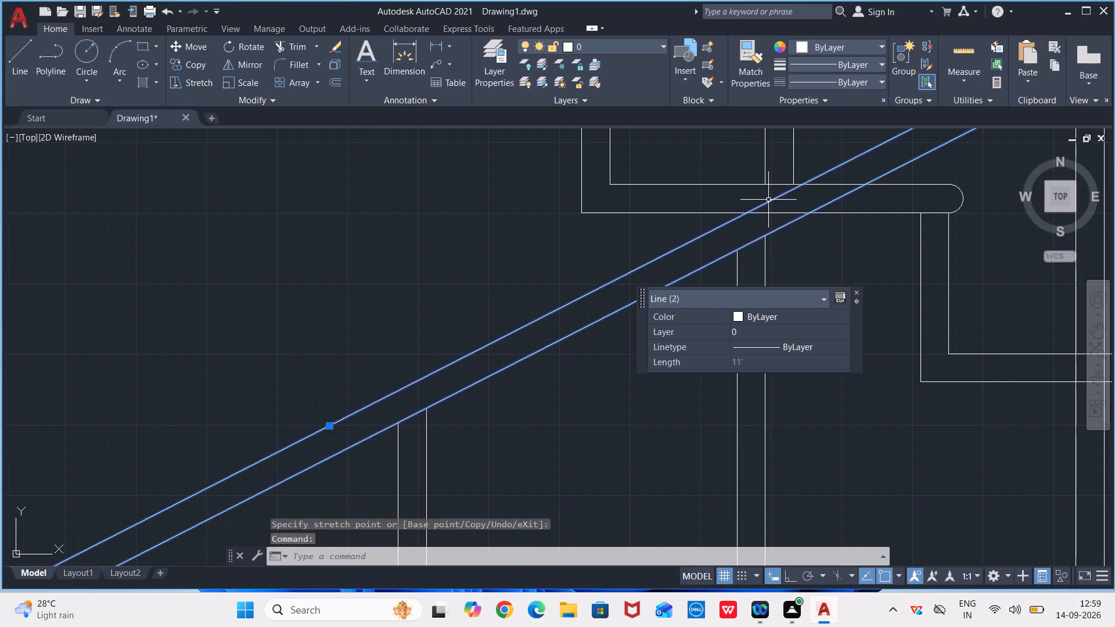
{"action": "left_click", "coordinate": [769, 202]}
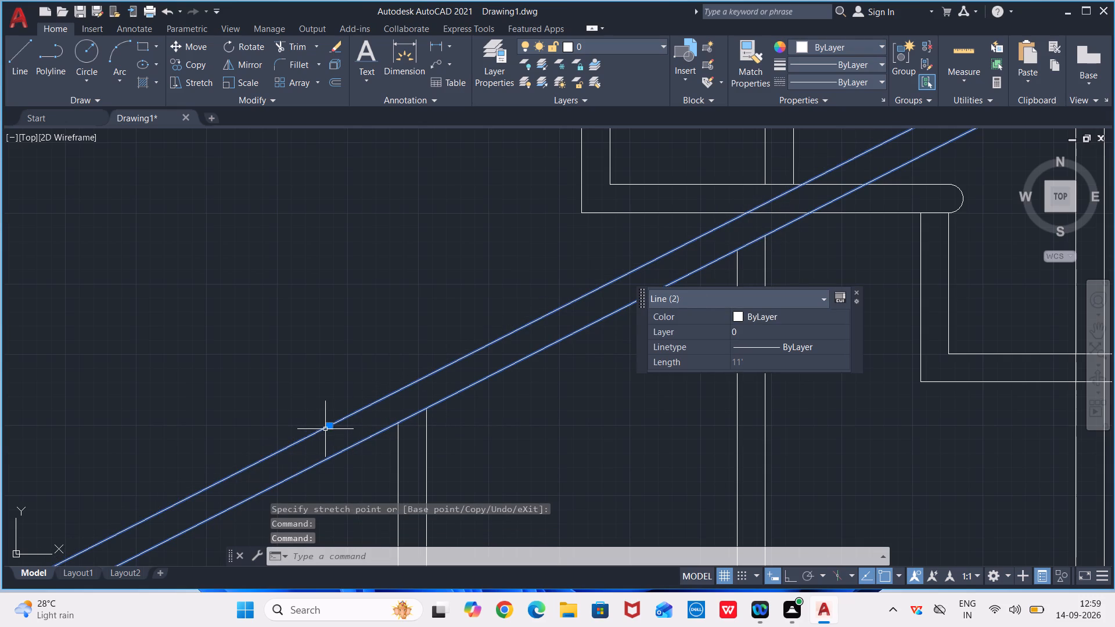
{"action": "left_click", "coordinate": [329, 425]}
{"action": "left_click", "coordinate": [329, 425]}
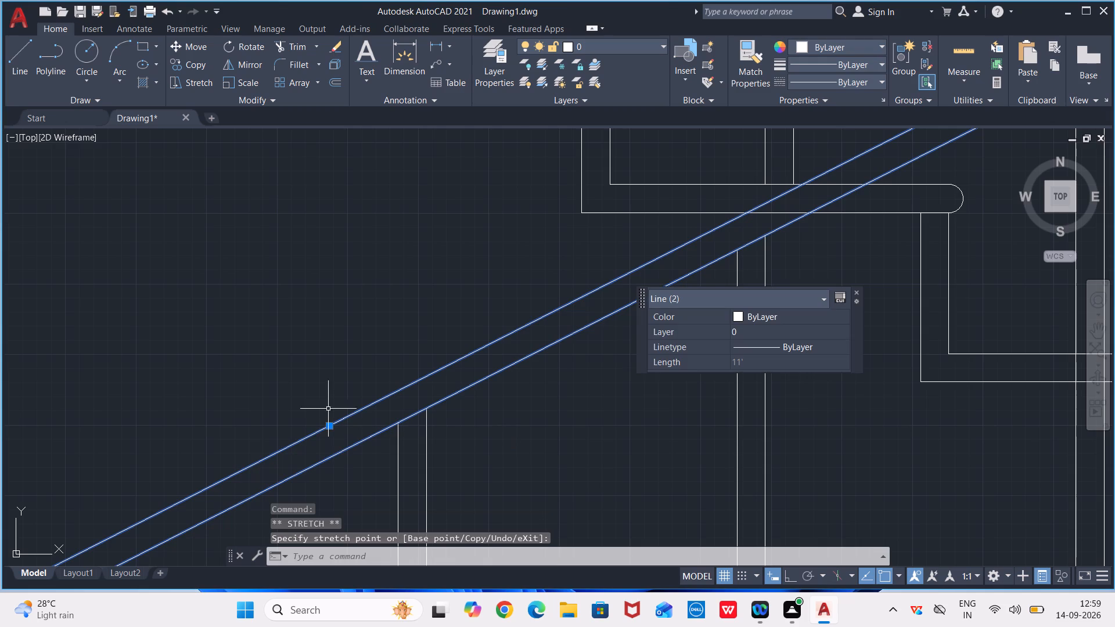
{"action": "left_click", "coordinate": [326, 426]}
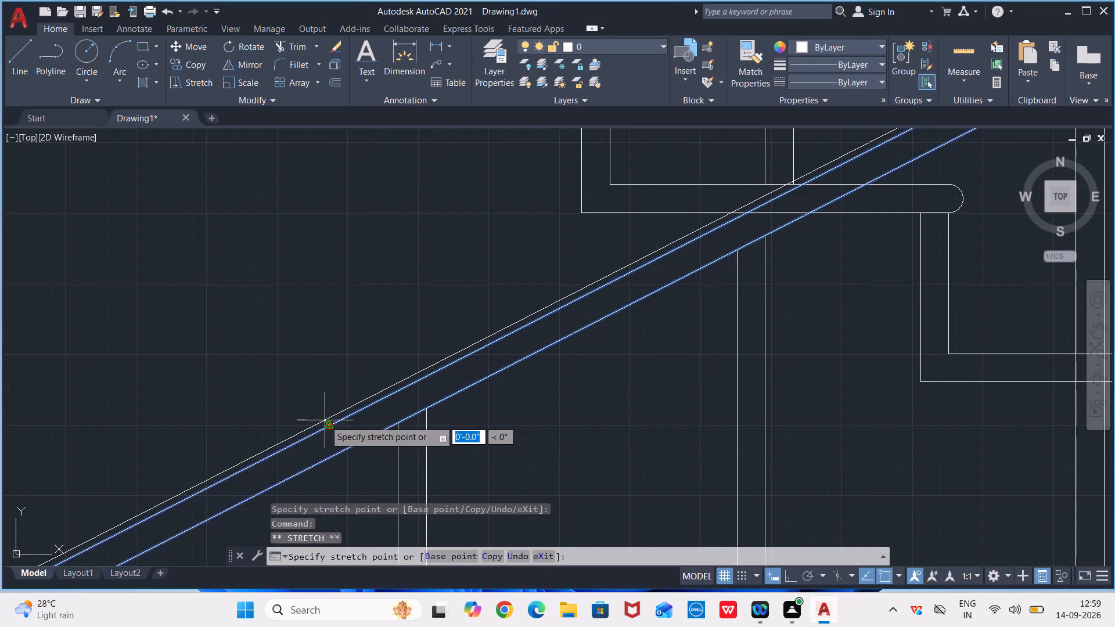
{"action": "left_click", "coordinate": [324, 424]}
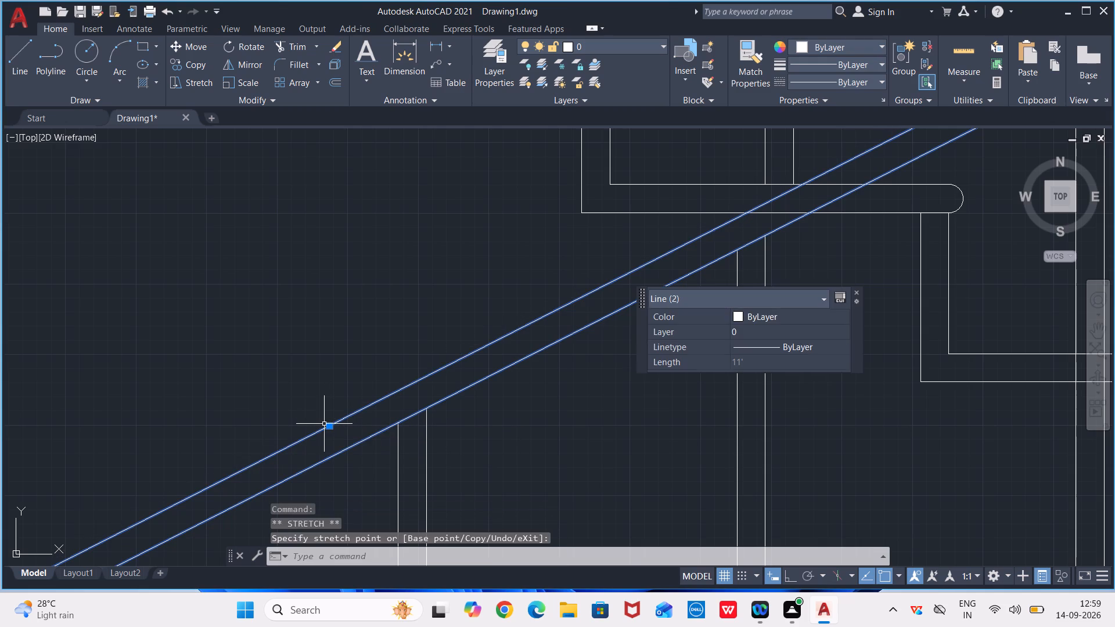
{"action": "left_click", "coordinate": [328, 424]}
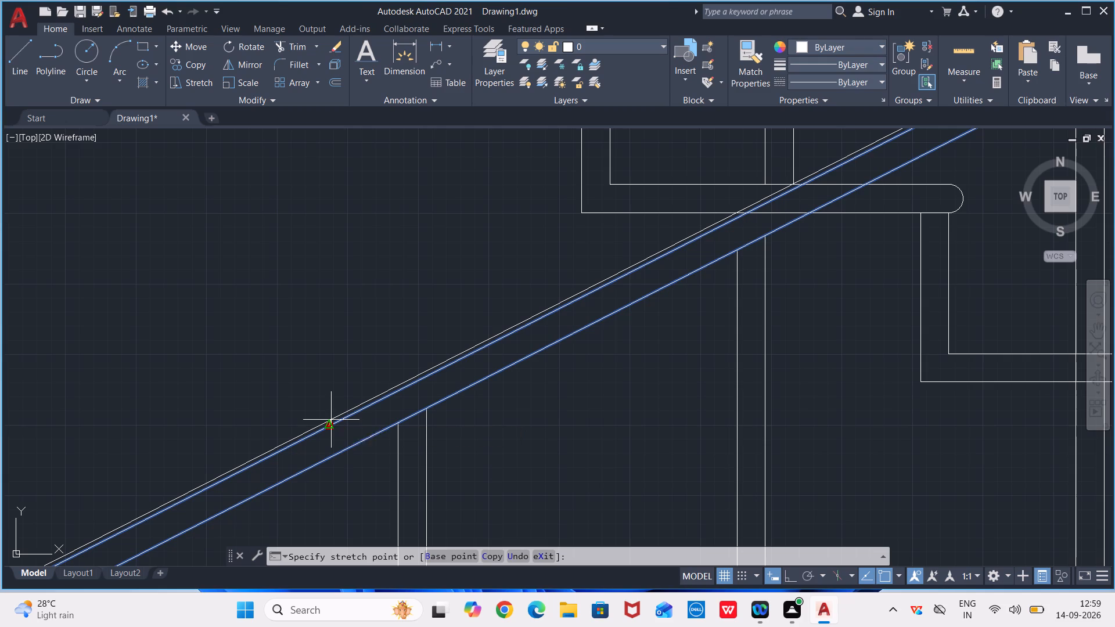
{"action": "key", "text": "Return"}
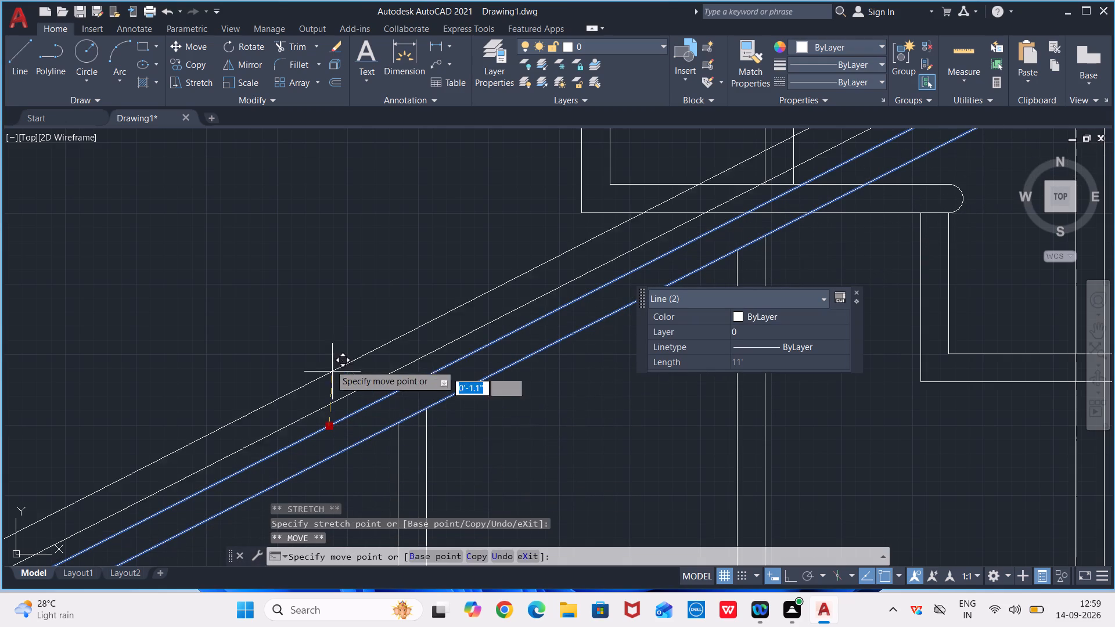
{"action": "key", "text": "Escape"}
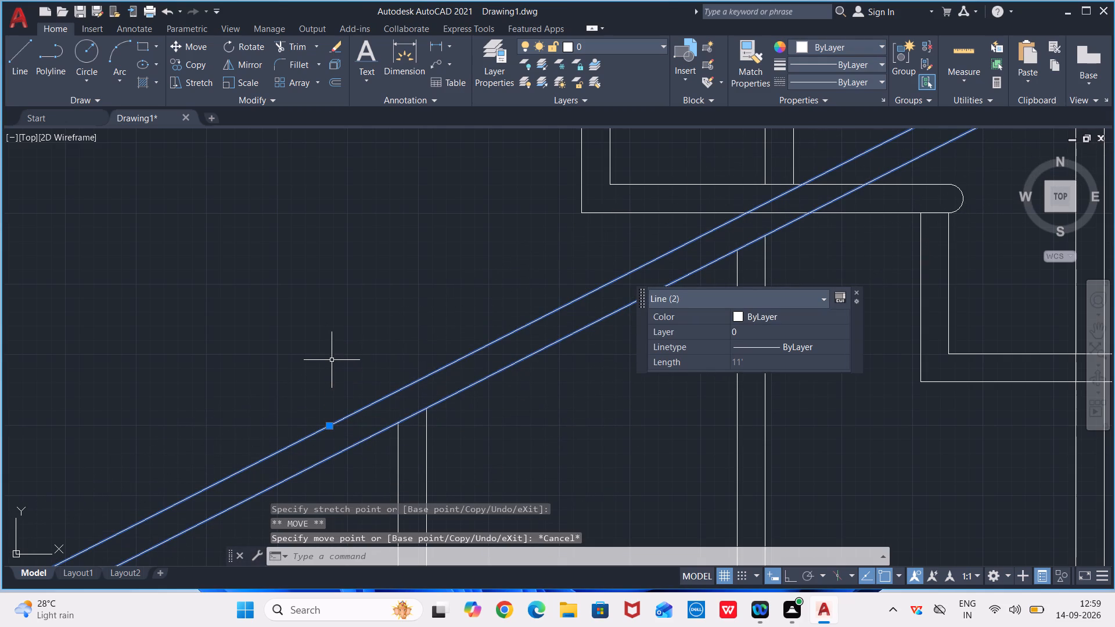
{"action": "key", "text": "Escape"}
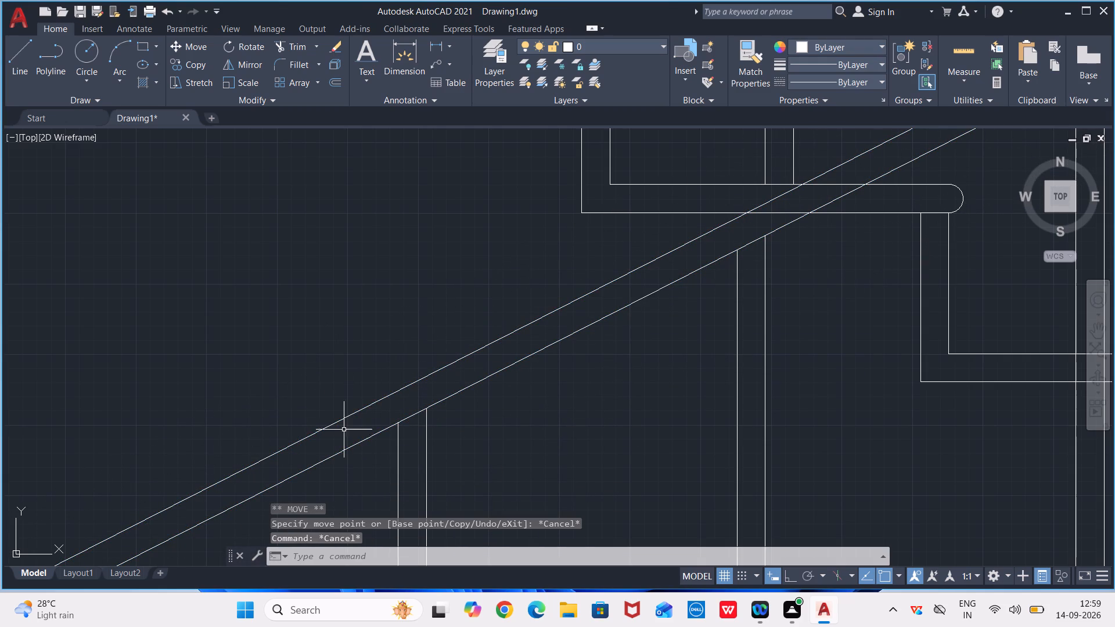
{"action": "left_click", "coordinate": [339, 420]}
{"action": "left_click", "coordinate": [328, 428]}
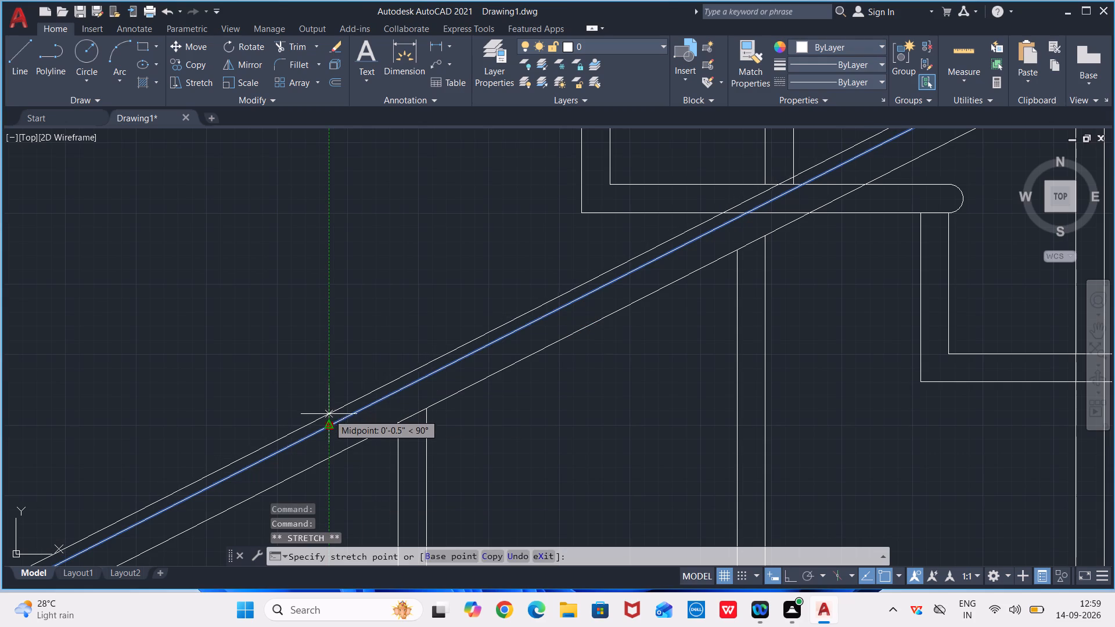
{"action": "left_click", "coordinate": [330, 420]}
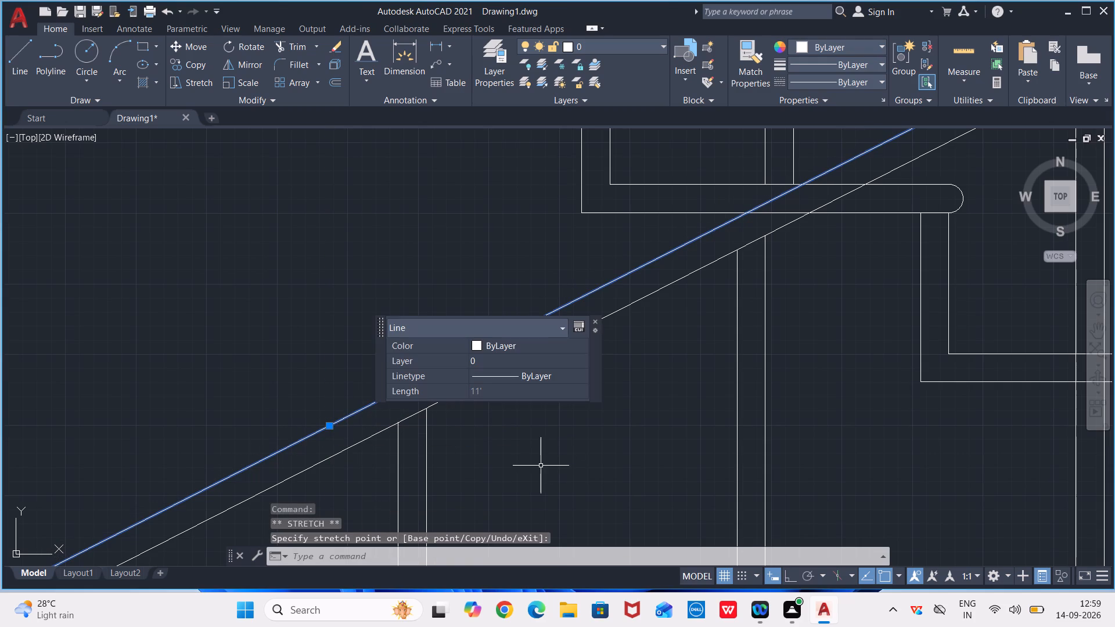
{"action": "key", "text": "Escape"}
Trim the upper flight's tread edges out from between the two handrail lines where the lower flight's handrail crosses that tread.
{"action": "scroll", "coordinate": [541, 464], "scroll_direction": "down", "scroll_amount": 2}
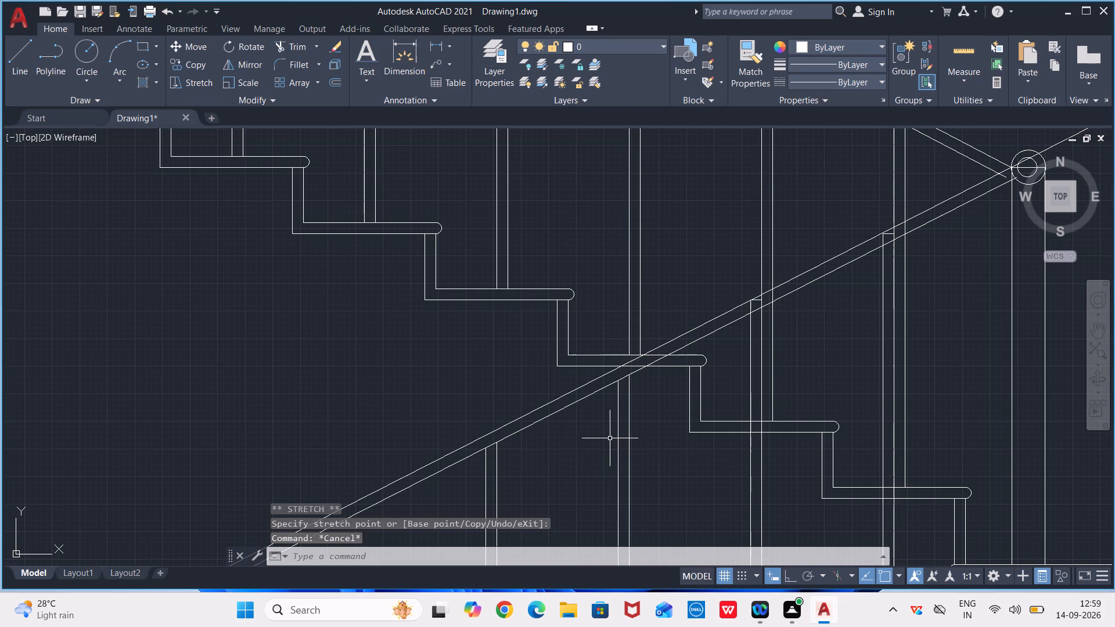
{"action": "scroll", "coordinate": [618, 368], "scroll_direction": "up", "scroll_amount": 2}
{"action": "scroll", "coordinate": [666, 396], "scroll_direction": "down", "scroll_amount": 3}
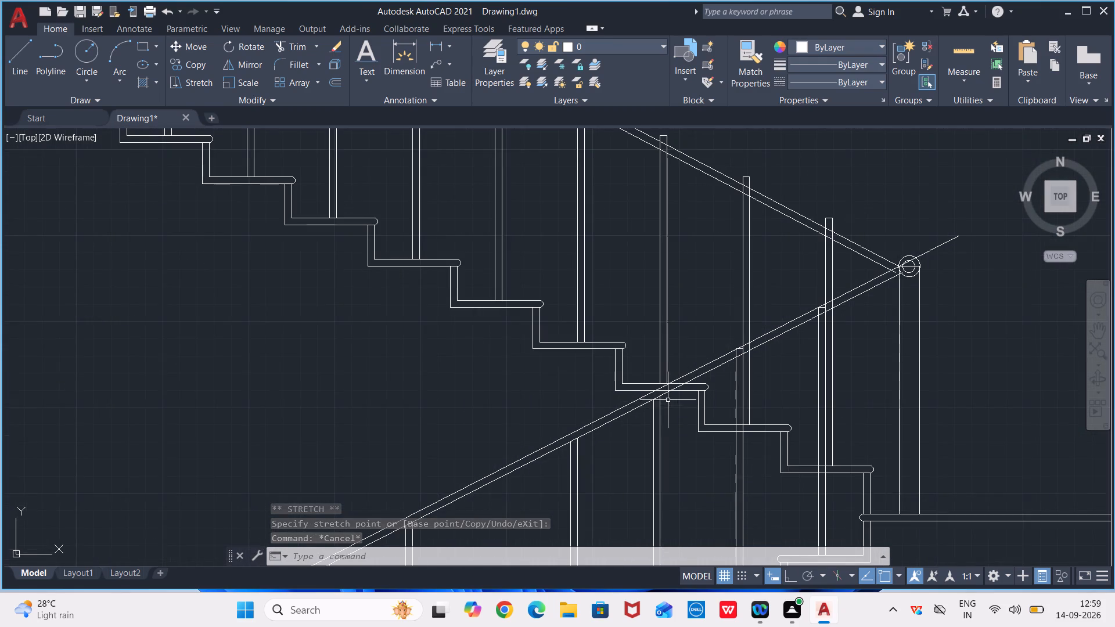
{"action": "scroll", "coordinate": [668, 399], "scroll_direction": "down", "scroll_amount": 1}
{"action": "middle_click_drag", "start_coordinate": [668, 399], "coordinate": [631, 311]}
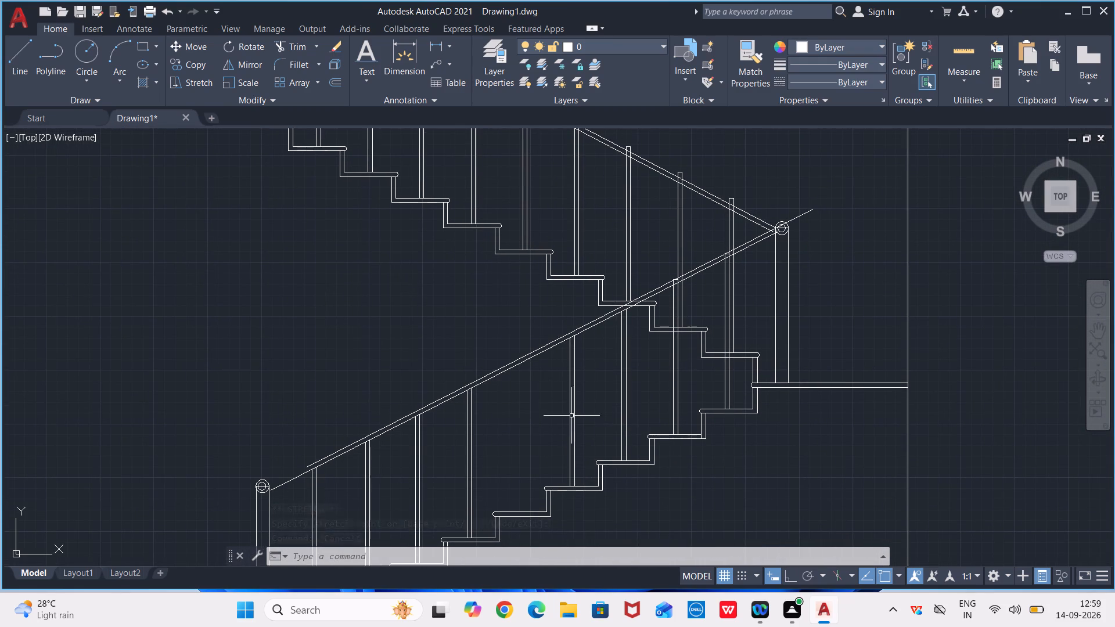
{"action": "scroll", "coordinate": [839, 215], "scroll_direction": "up", "scroll_amount": 1}
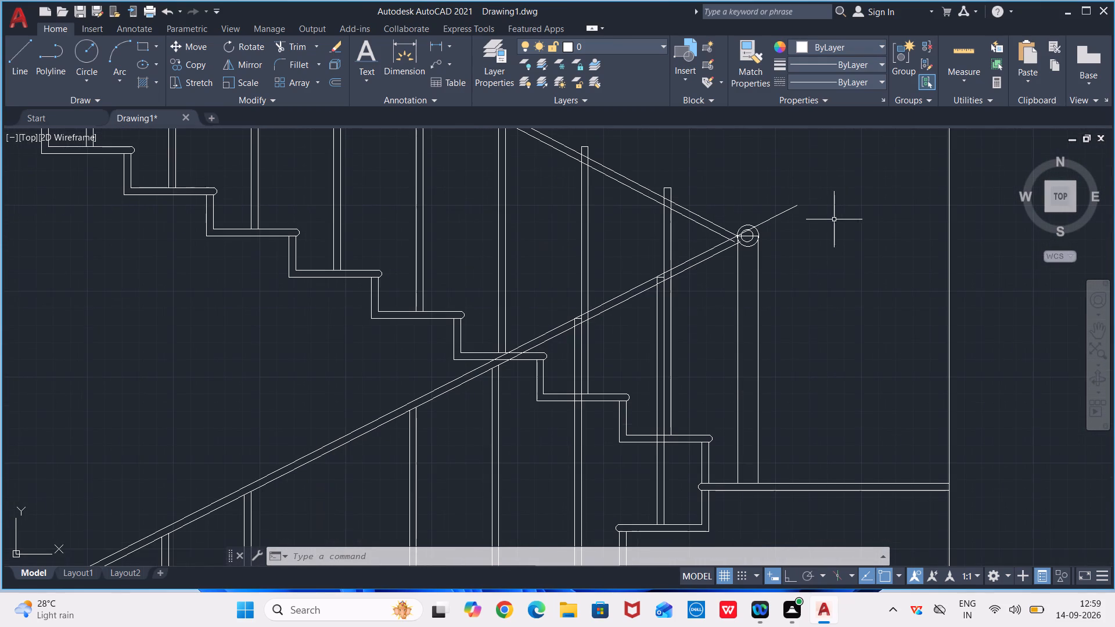
{"action": "type", "text": "TR"}
{"action": "key", "text": "Return"}
{"action": "scroll", "coordinate": [466, 445], "scroll_direction": "up", "scroll_amount": 2}
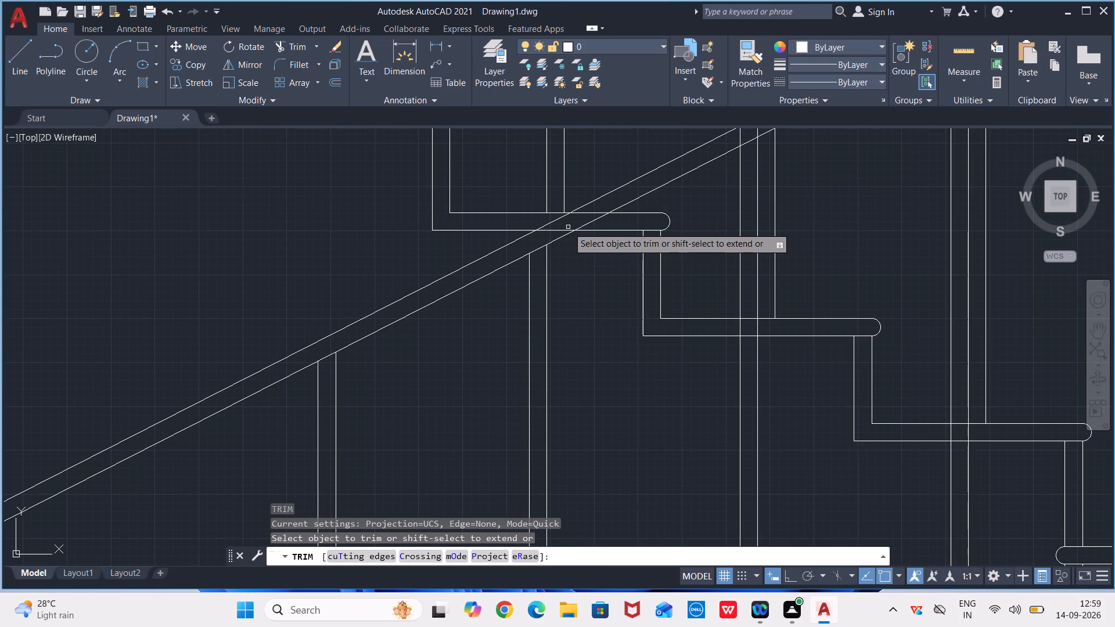
{"action": "middle_click_drag", "start_coordinate": [566, 226], "coordinate": [507, 305]}
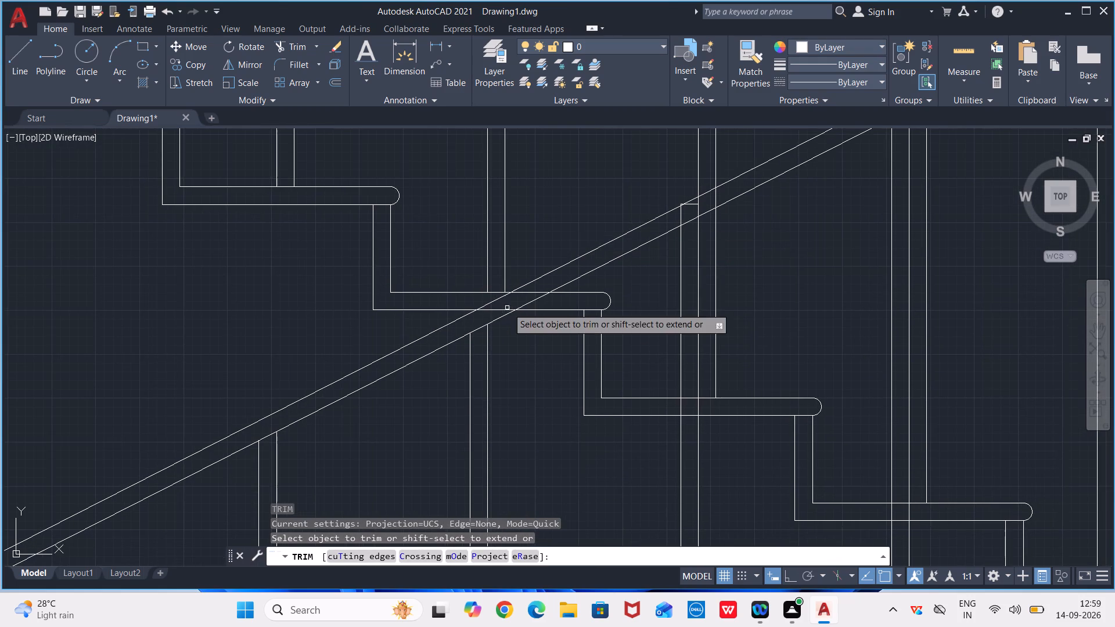
{"action": "left_click_drag", "start_coordinate": [529, 291], "coordinate": [501, 313]}
{"action": "left_click", "coordinate": [498, 309]}
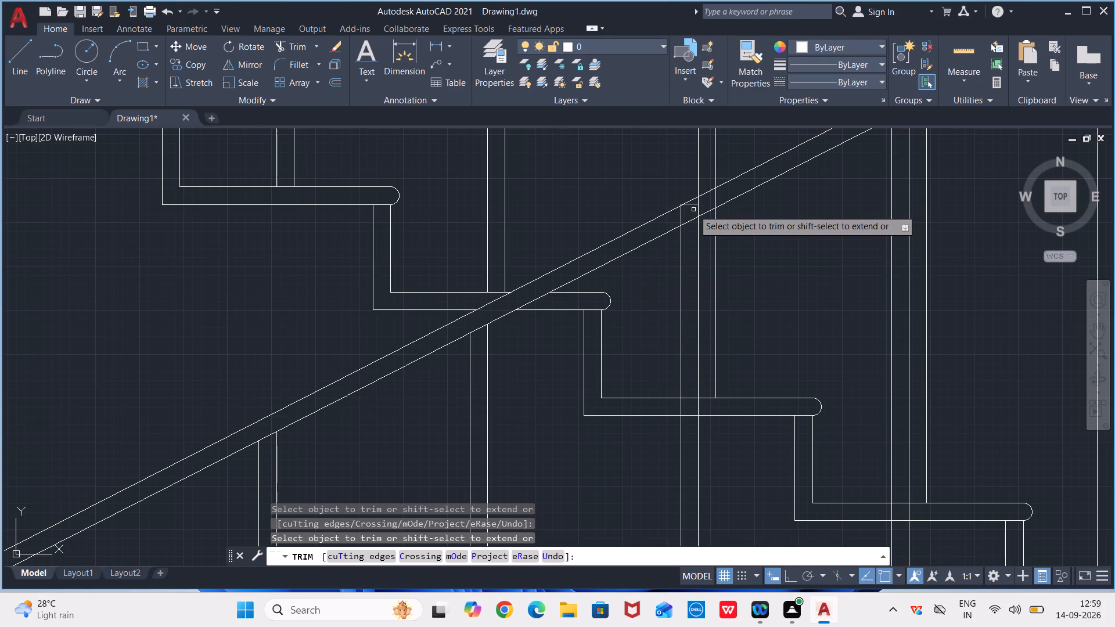
Trim the lower flight's seventh baluster at the handrail's lower line, removing its top edge, outer side and leftover corner piece.
{"action": "left_click", "coordinate": [689, 209]}
{"action": "left_click", "coordinate": [679, 214]}
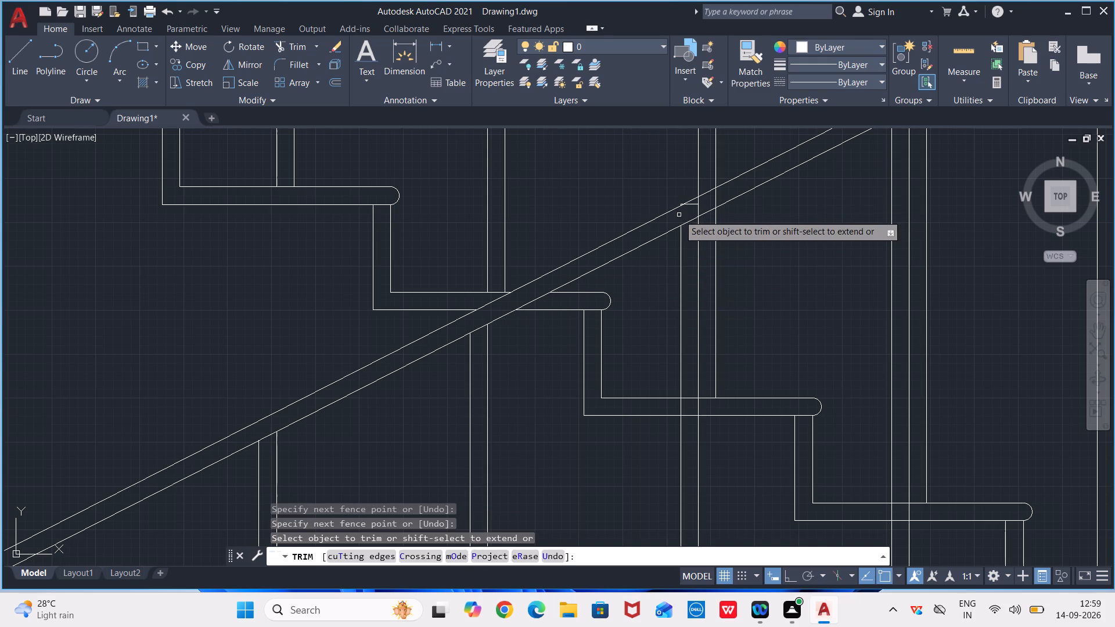
{"action": "left_click", "coordinate": [692, 205]}
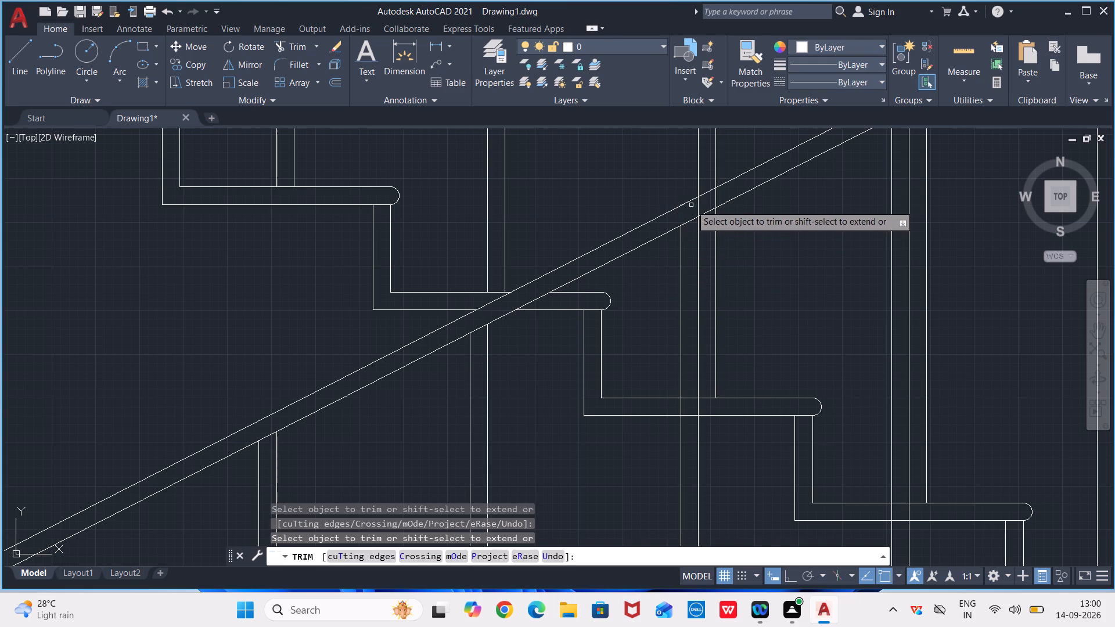
{"action": "scroll", "coordinate": [688, 206], "scroll_direction": "up", "scroll_amount": 3}
{"action": "left_click", "coordinate": [660, 200]}
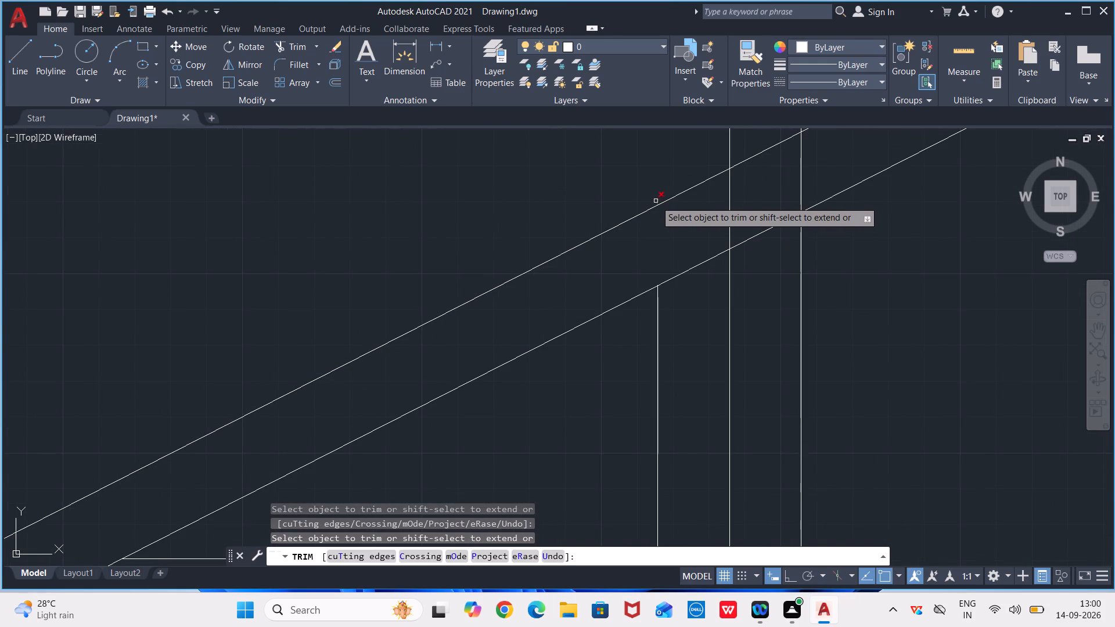
{"action": "left_click", "coordinate": [659, 201]}
Trim the adjoining upper-flight baluster's two sides out from between the handrail lines beside the lower flight's seventh baluster.
{"action": "left_click_drag", "start_coordinate": [808, 159], "coordinate": [792, 165]}
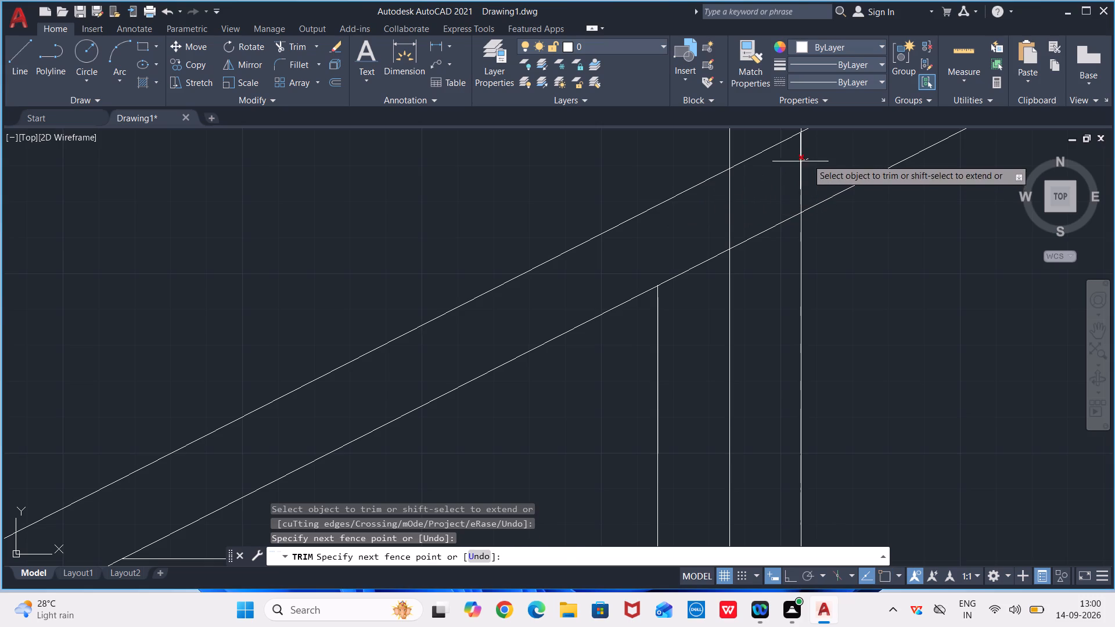
{"action": "left_click_drag", "start_coordinate": [792, 165], "coordinate": [690, 227]}
{"action": "left_click", "coordinate": [728, 183]}
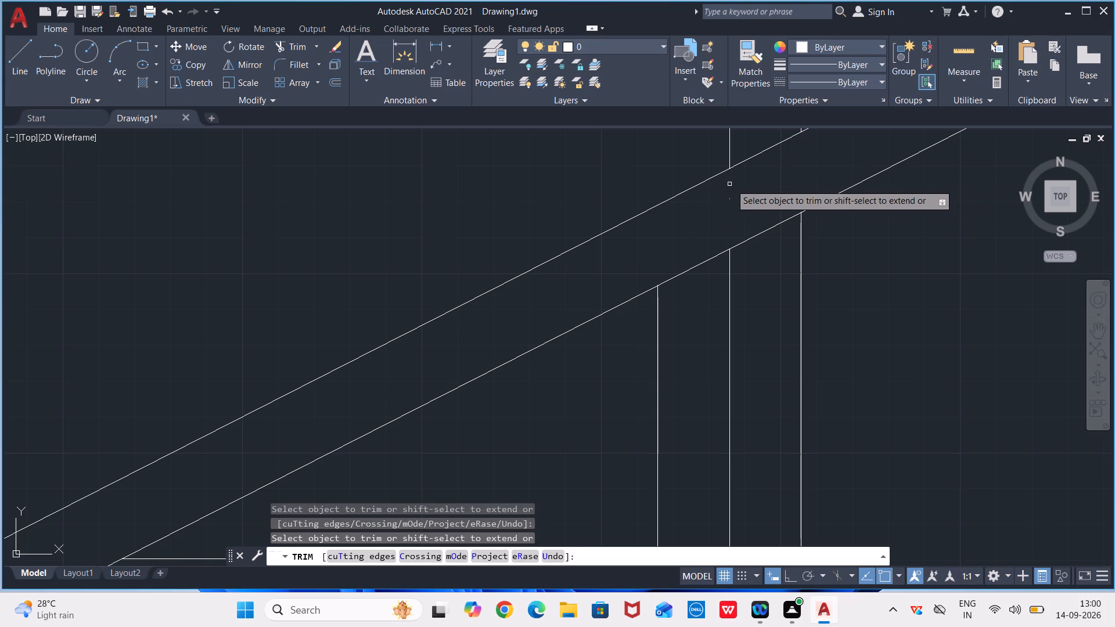
{"action": "left_click", "coordinate": [729, 199]}
{"action": "scroll", "coordinate": [785, 172], "scroll_direction": "down", "scroll_amount": 1}
{"action": "middle_click_drag", "start_coordinate": [785, 172], "coordinate": [756, 197]}
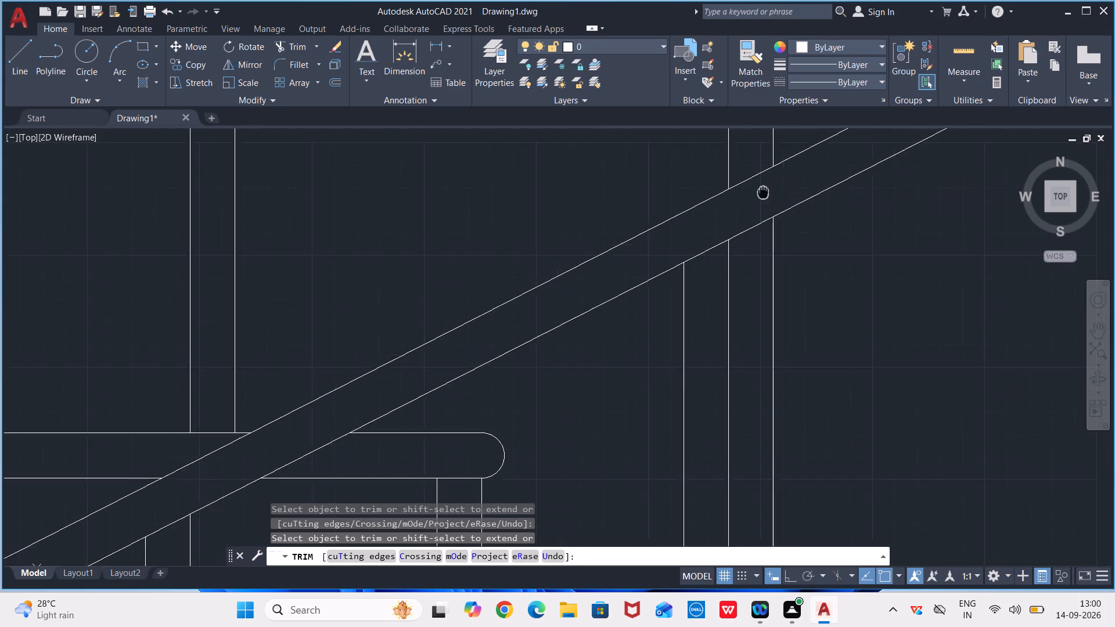
Trim the last lower-flight baluster and the adjoining upper-flight baluster out from between the lower handrail's two lines, nearest the landing post.
{"action": "middle_click_drag", "start_coordinate": [756, 197], "coordinate": [635, 282]}
{"action": "scroll", "coordinate": [704, 232], "scroll_direction": "down", "scroll_amount": 2}
{"action": "scroll", "coordinate": [864, 152], "scroll_direction": "down", "scroll_amount": 1}
{"action": "middle_click_drag", "start_coordinate": [863, 152], "coordinate": [613, 311]}
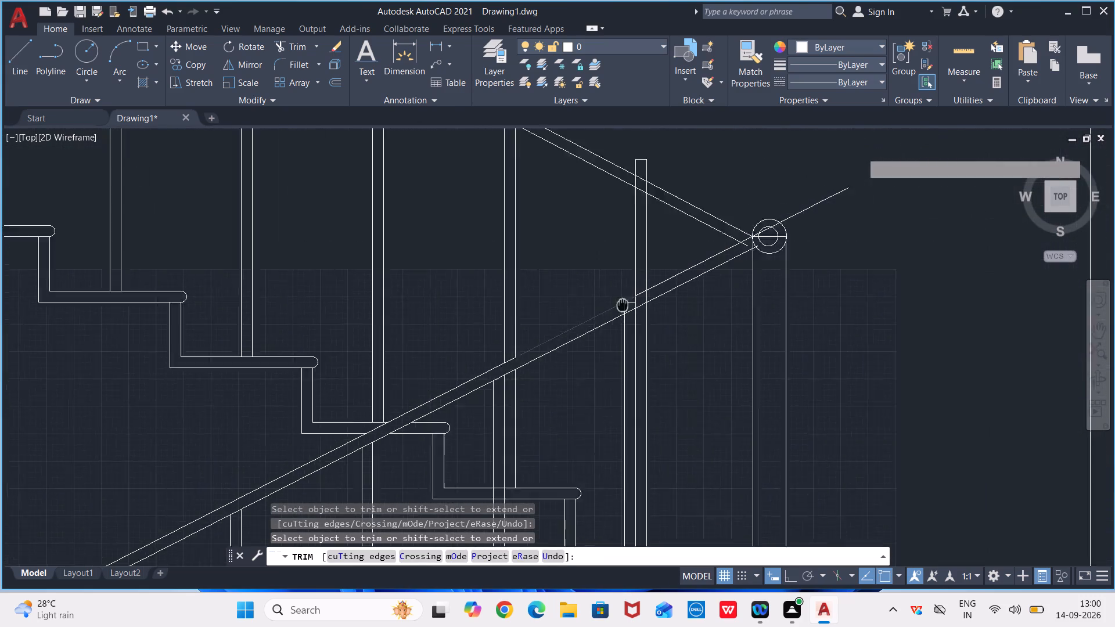
{"action": "middle_click_drag", "start_coordinate": [613, 311], "coordinate": [579, 332]}
{"action": "scroll", "coordinate": [591, 326], "scroll_direction": "up", "scroll_amount": 2}
{"action": "left_click", "coordinate": [574, 343]}
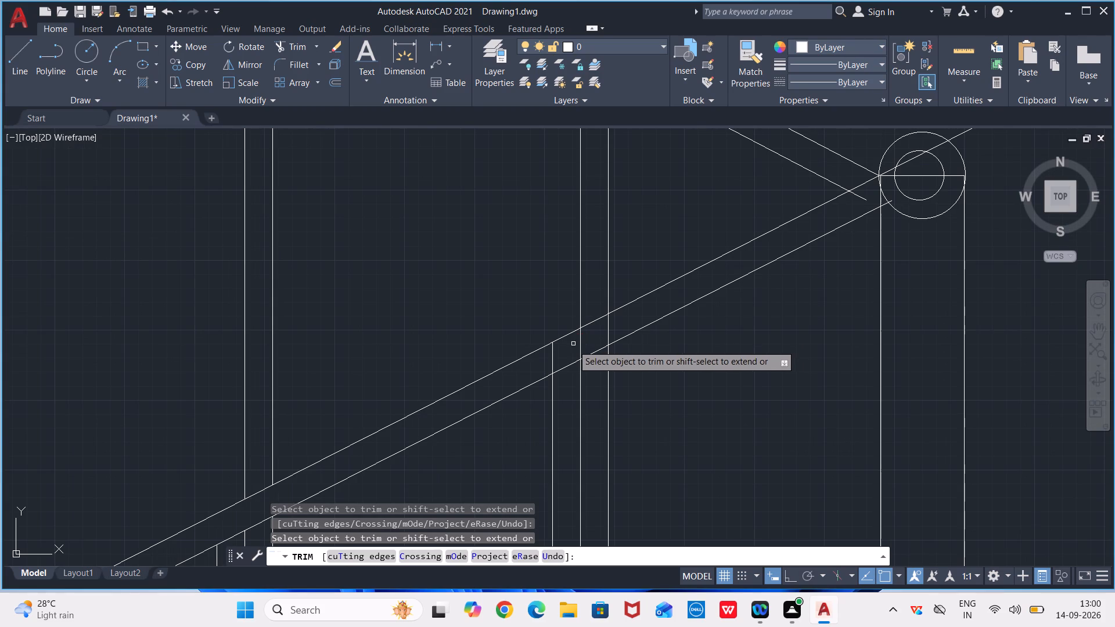
{"action": "left_click", "coordinate": [552, 363]}
{"action": "left_click_drag", "start_coordinate": [592, 338], "coordinate": [646, 316]}
{"action": "left_click", "coordinate": [646, 316]}
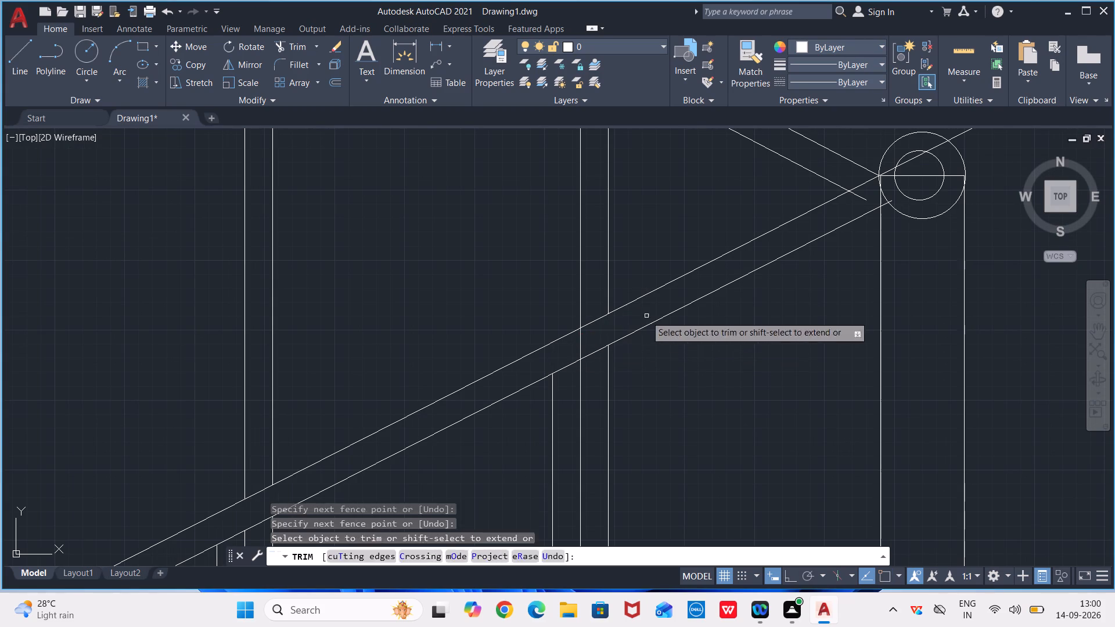
{"action": "left_click_drag", "start_coordinate": [636, 321], "coordinate": [568, 347]}
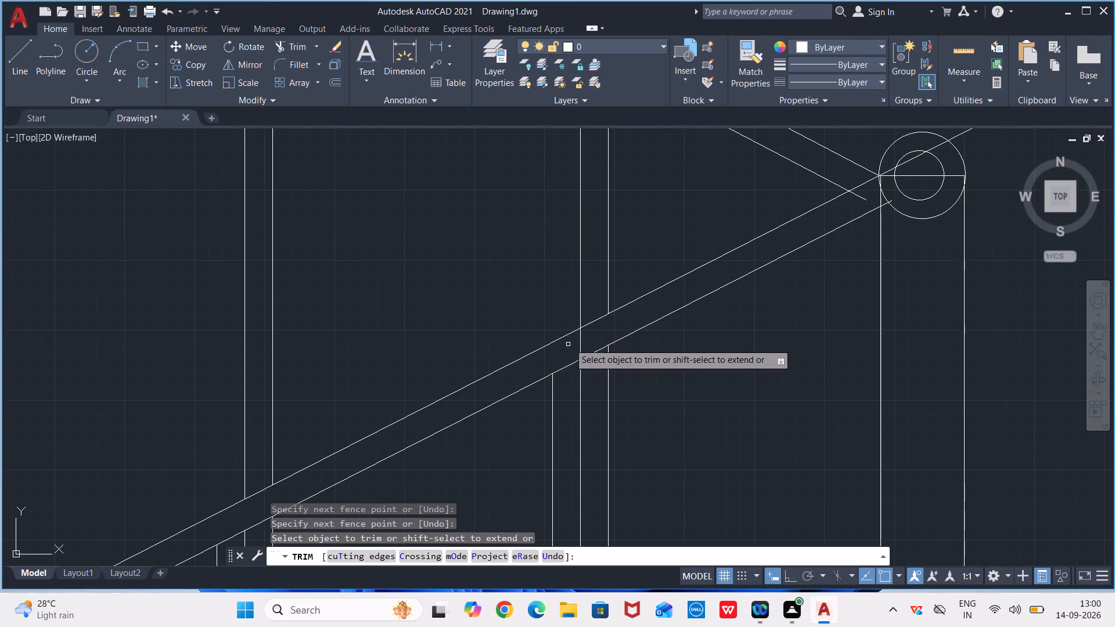
{"action": "left_click", "coordinate": [583, 336]}
{"action": "left_click", "coordinate": [580, 340]}
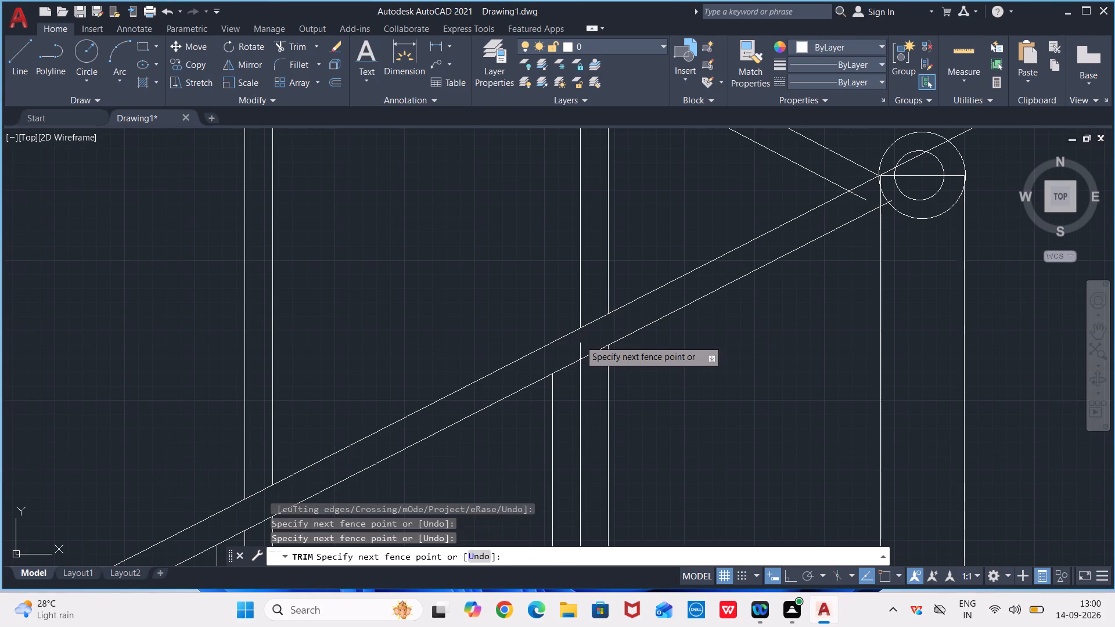
{"action": "left_click", "coordinate": [579, 347]}
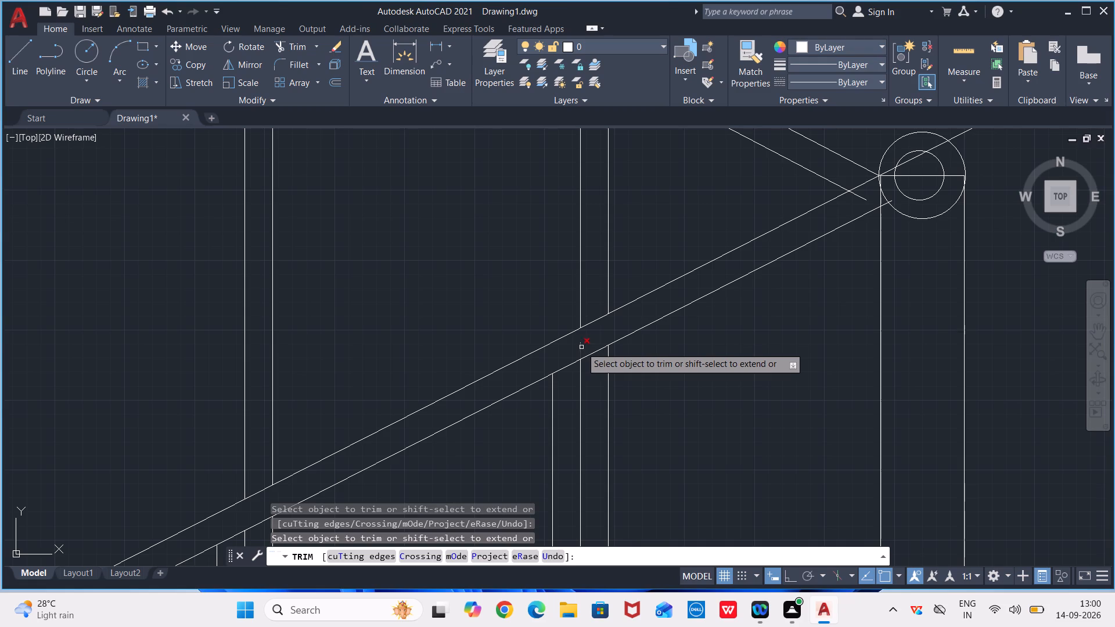
{"action": "left_click", "coordinate": [581, 347]}
{"action": "left_click", "coordinate": [581, 342]}
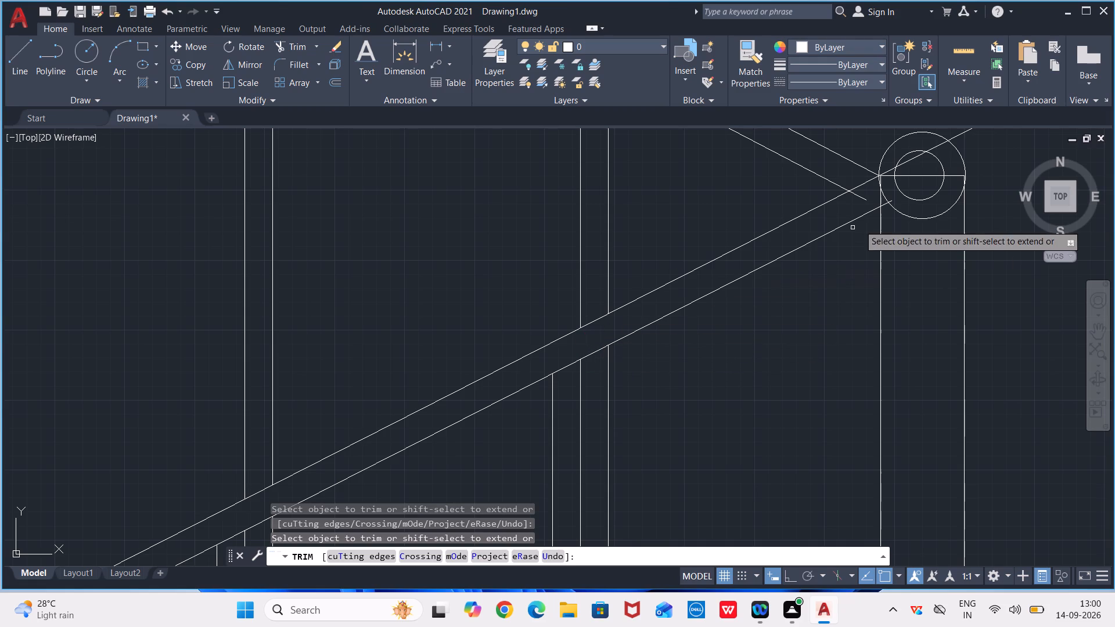
Trim the overshooting ends of both handrails' lower lines where the two handrails meet at the landing post.
{"action": "middle_click_drag", "start_coordinate": [900, 186], "coordinate": [685, 326]}
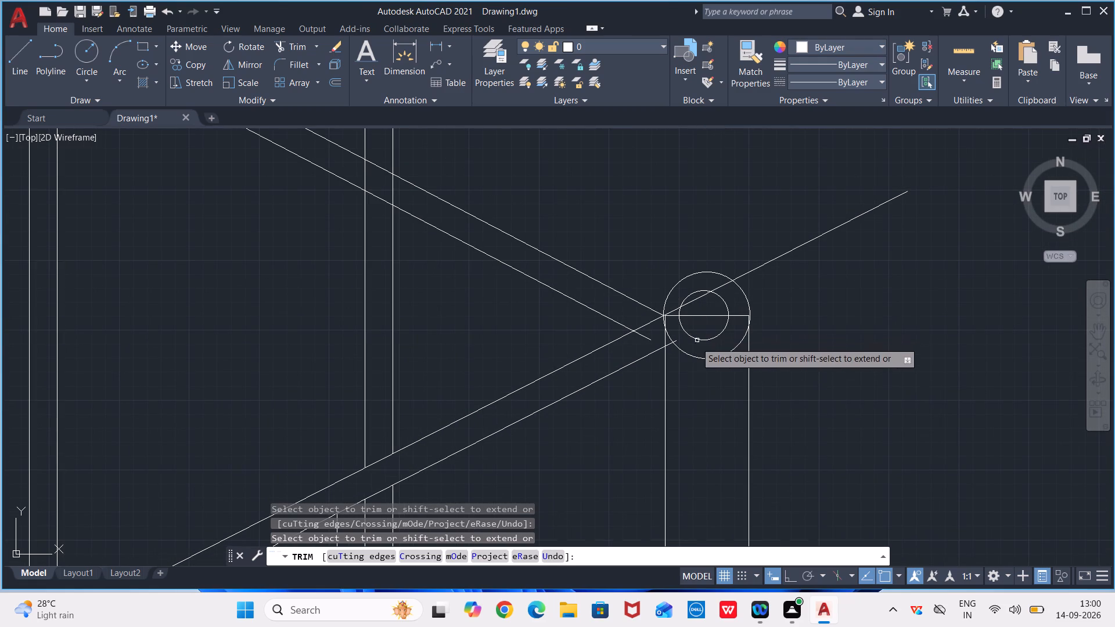
{"action": "left_click", "coordinate": [643, 337]}
{"action": "scroll", "coordinate": [674, 348], "scroll_direction": "up", "scroll_amount": 2}
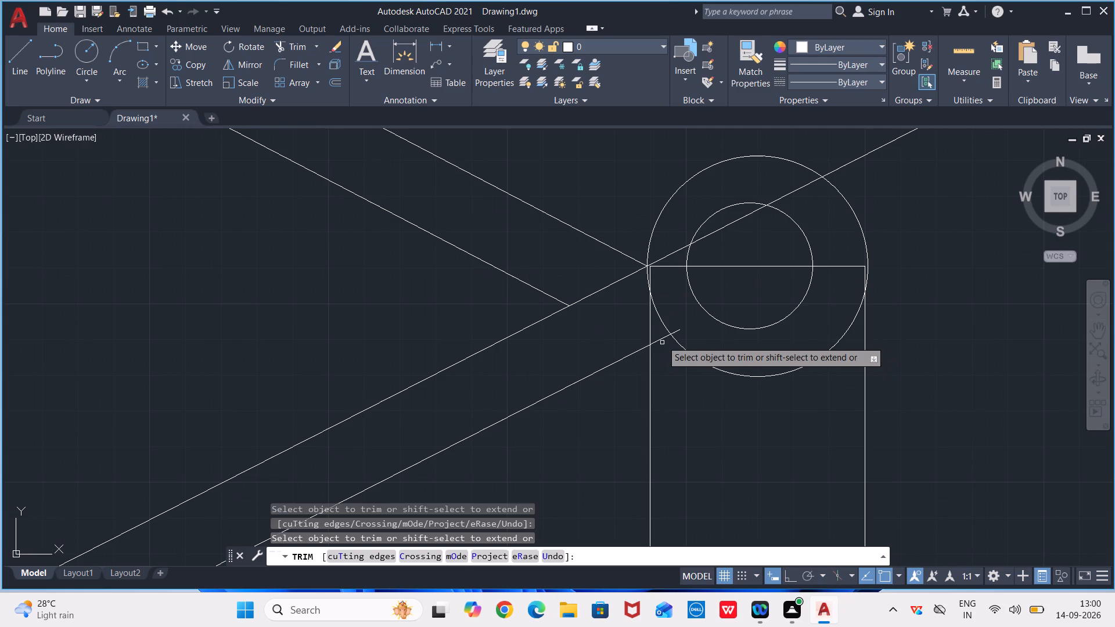
{"action": "left_click", "coordinate": [661, 339]}
{"action": "left_click", "coordinate": [674, 334]}
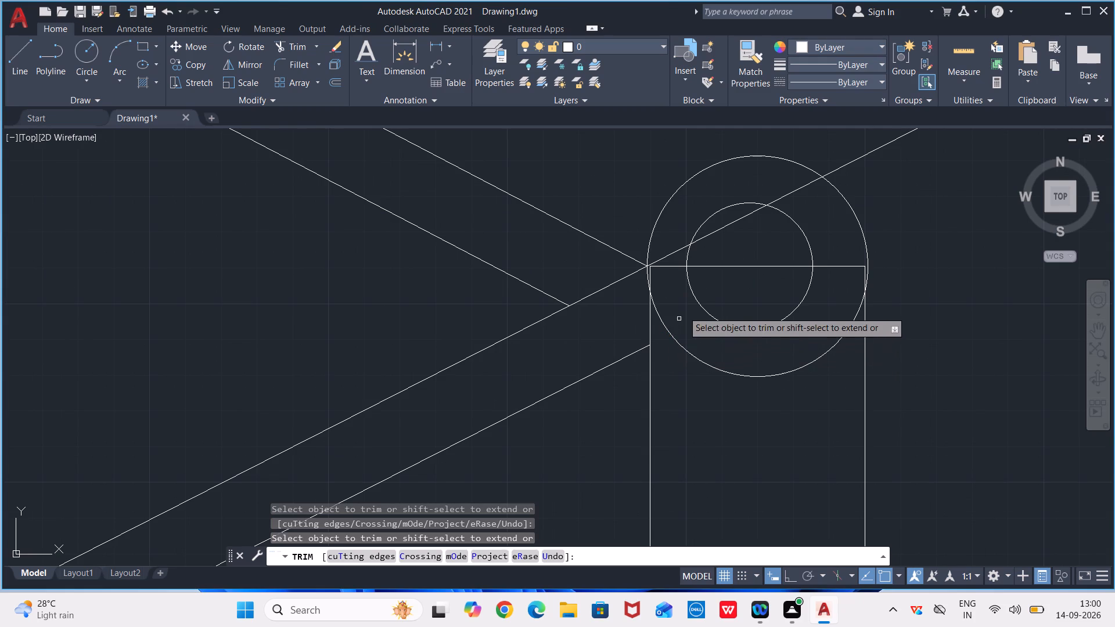
Trim the landing post's top edge and both upper side ends out of the two circles at its top.
{"action": "left_click", "coordinate": [716, 268]}
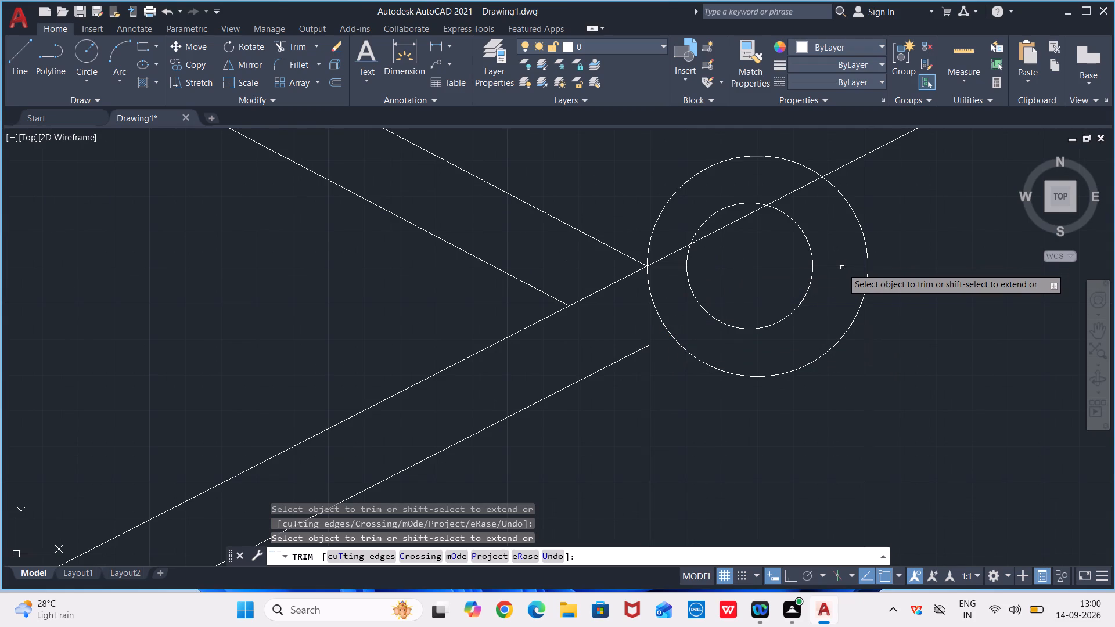
{"action": "left_click", "coordinate": [842, 268]}
{"action": "scroll", "coordinate": [692, 280], "scroll_direction": "up", "scroll_amount": 1}
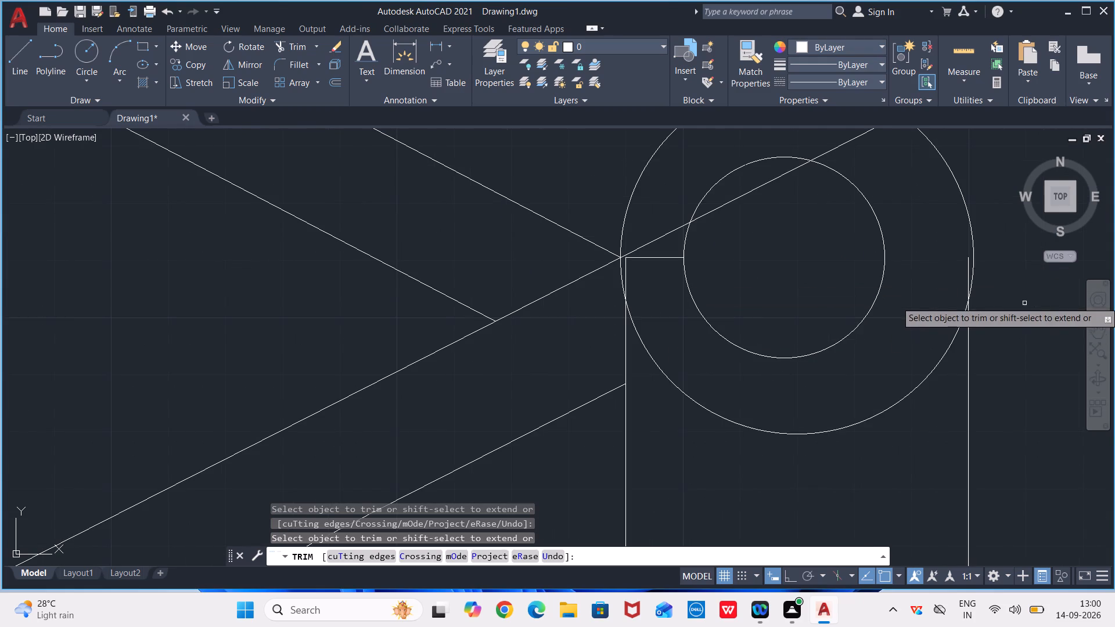
{"action": "middle_click_drag", "start_coordinate": [1009, 302], "coordinate": [843, 330]}
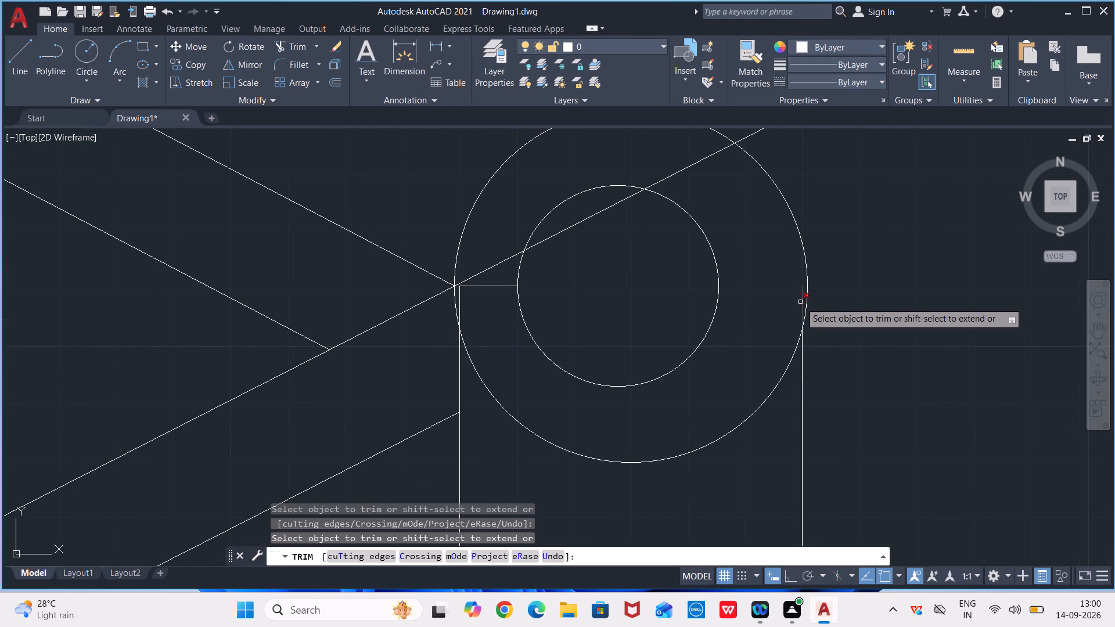
{"action": "left_click", "coordinate": [800, 302]}
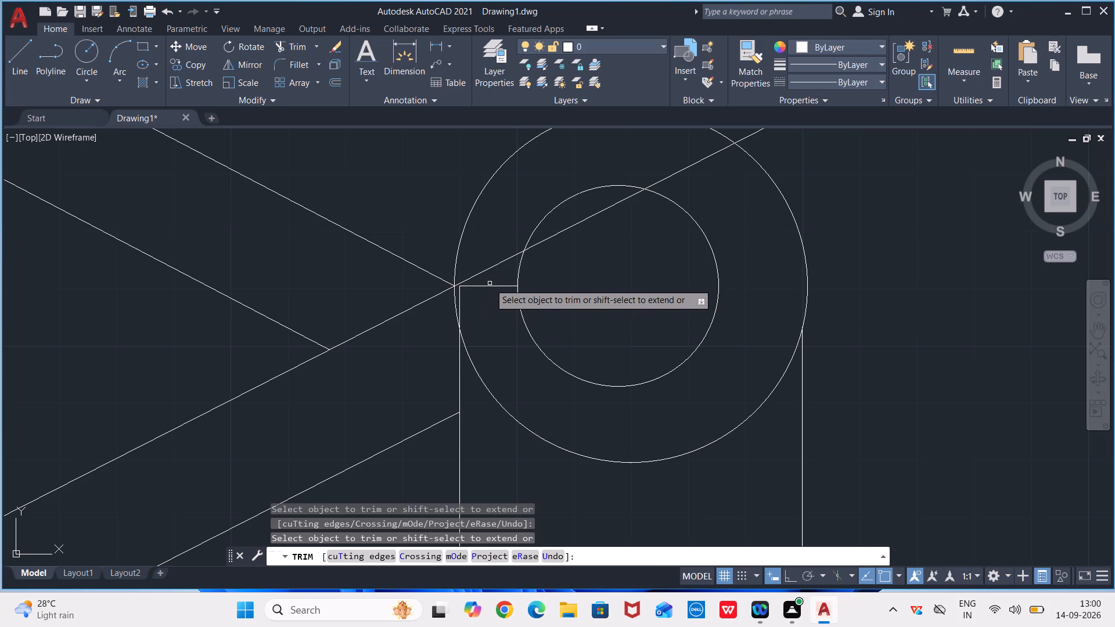
{"action": "left_click", "coordinate": [490, 283]}
{"action": "left_click", "coordinate": [488, 287]}
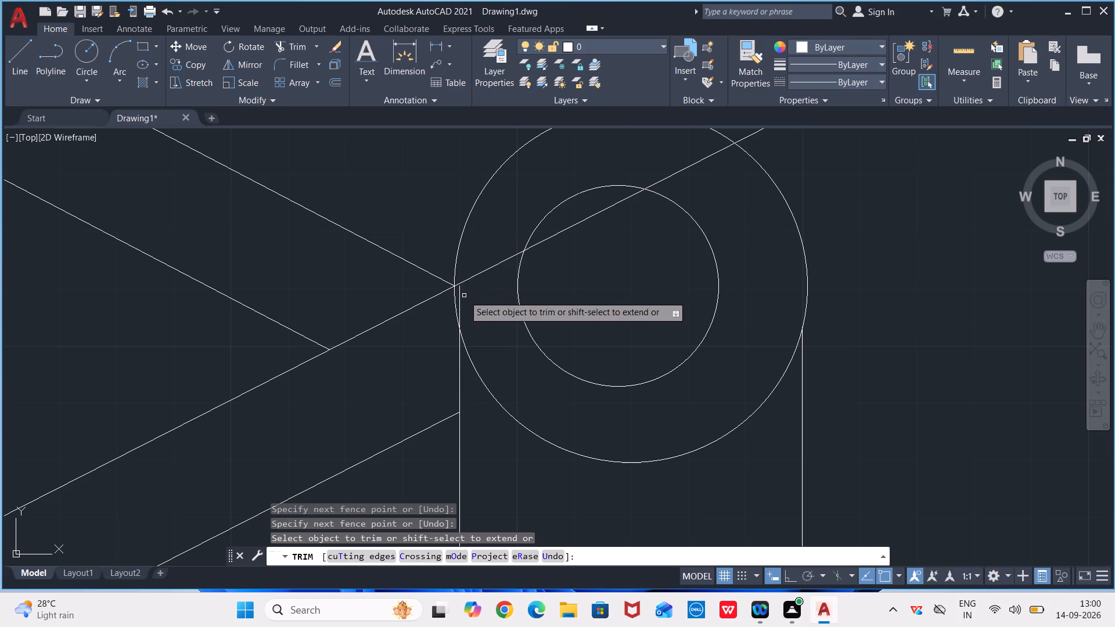
{"action": "left_click", "coordinate": [459, 298]}
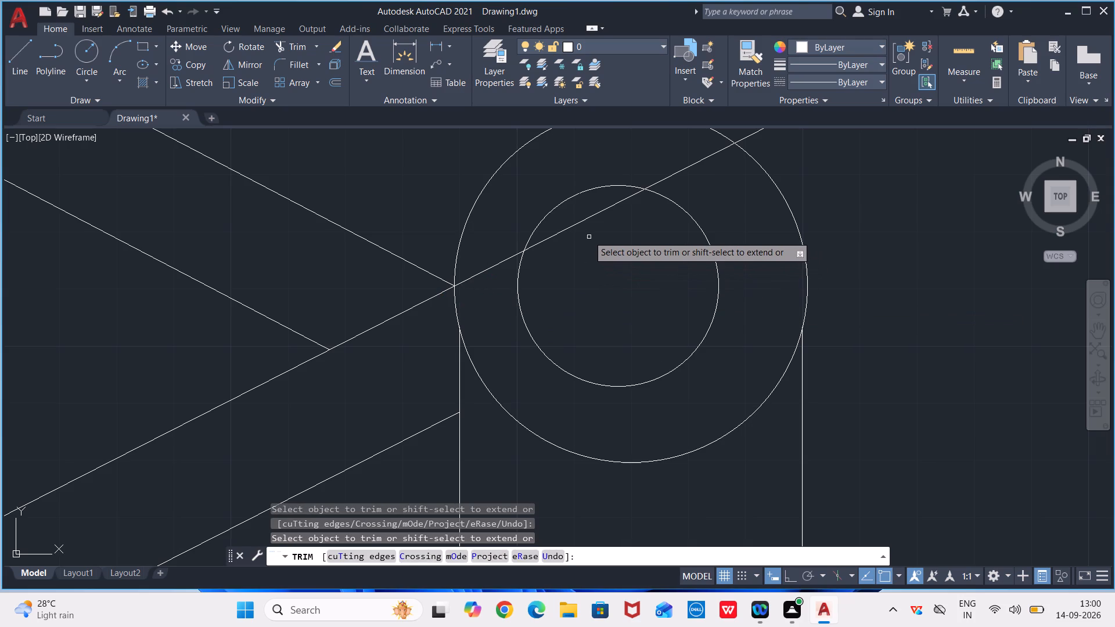
Trim the lower handrail's upper line out of the landing post's circles and remove its leftover length beyond them.
{"action": "left_click", "coordinate": [585, 220]}
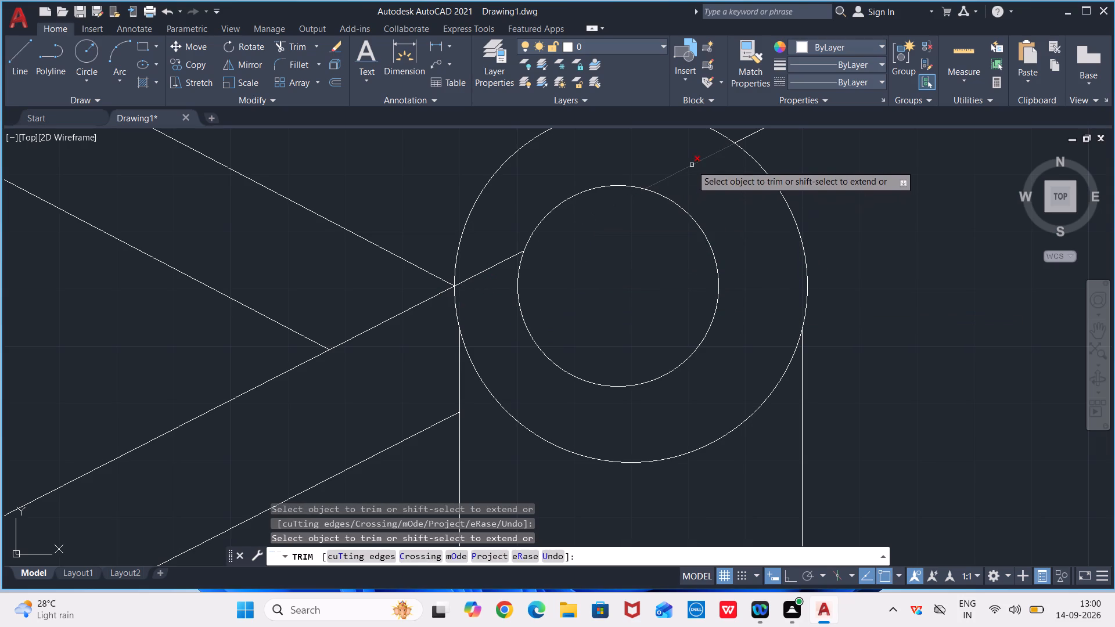
{"action": "left_click", "coordinate": [692, 165]}
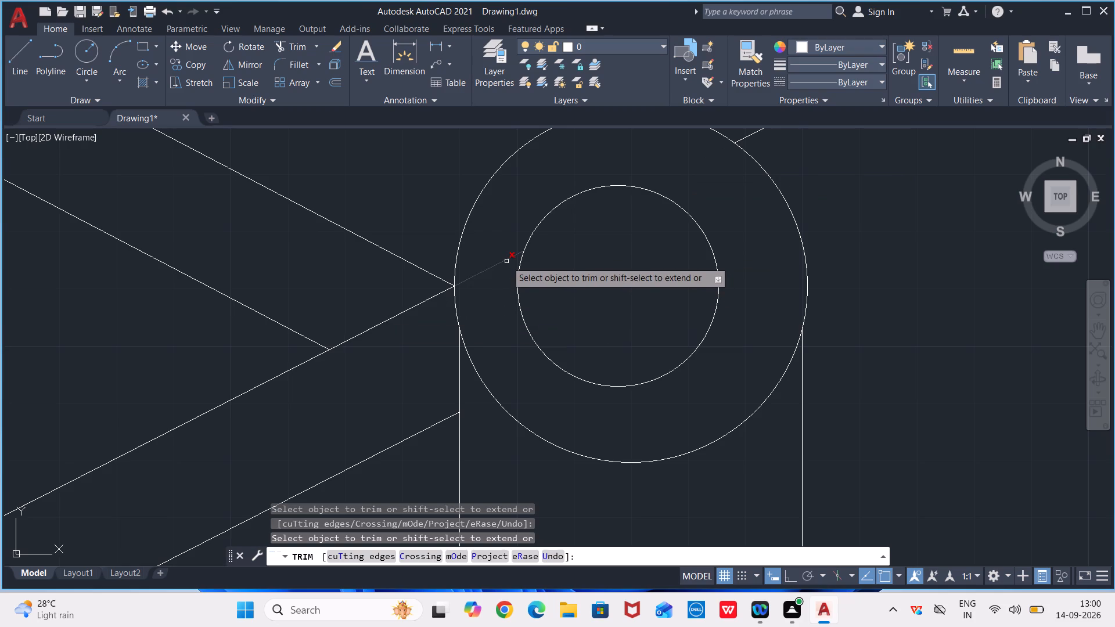
{"action": "left_click", "coordinate": [506, 261]}
{"action": "scroll", "coordinate": [677, 214], "scroll_direction": "down", "scroll_amount": 3}
{"action": "middle_click_drag", "start_coordinate": [689, 212], "coordinate": [595, 319]}
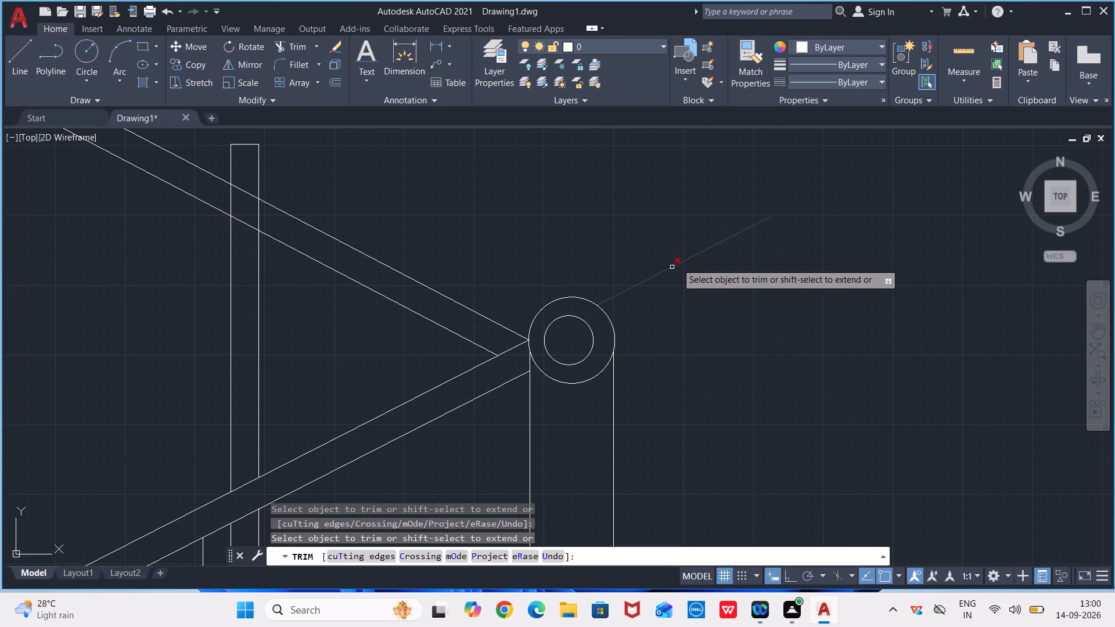
{"action": "left_click", "coordinate": [677, 265]}
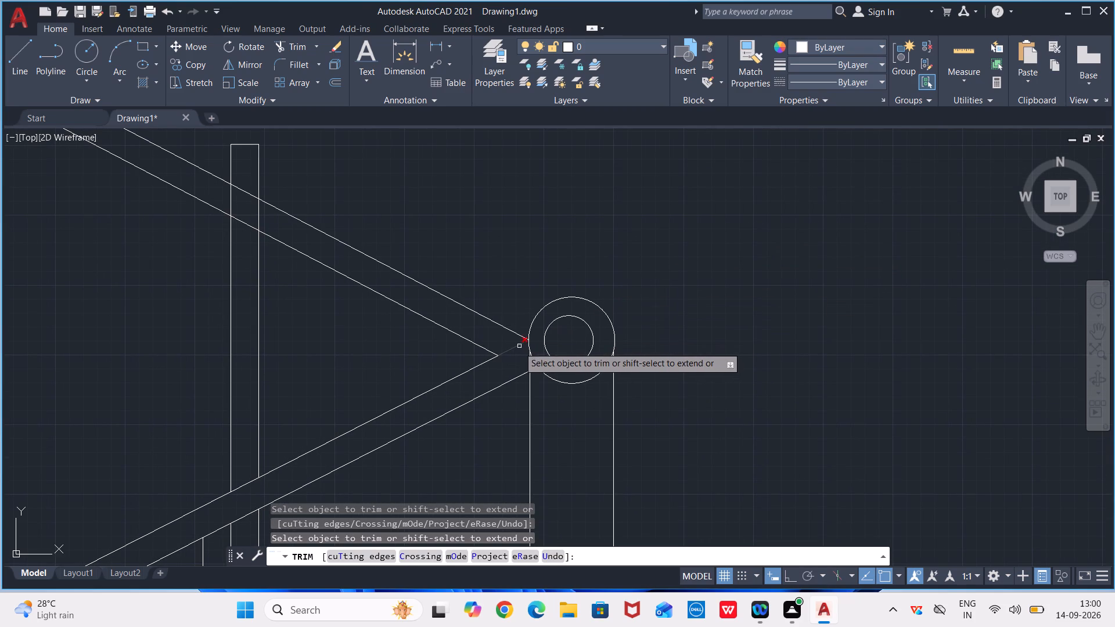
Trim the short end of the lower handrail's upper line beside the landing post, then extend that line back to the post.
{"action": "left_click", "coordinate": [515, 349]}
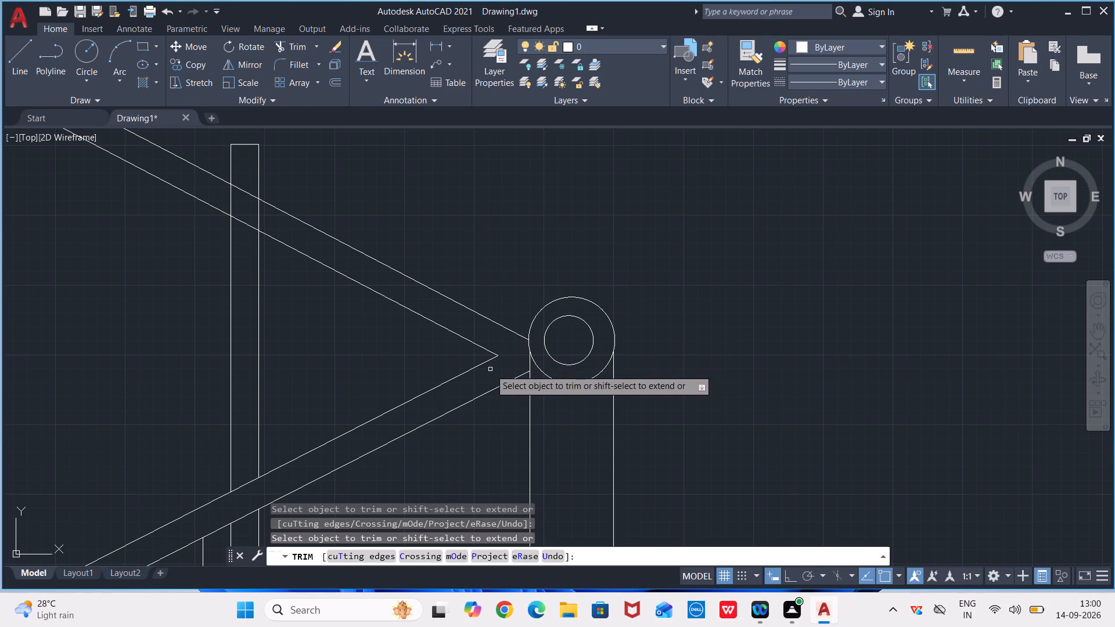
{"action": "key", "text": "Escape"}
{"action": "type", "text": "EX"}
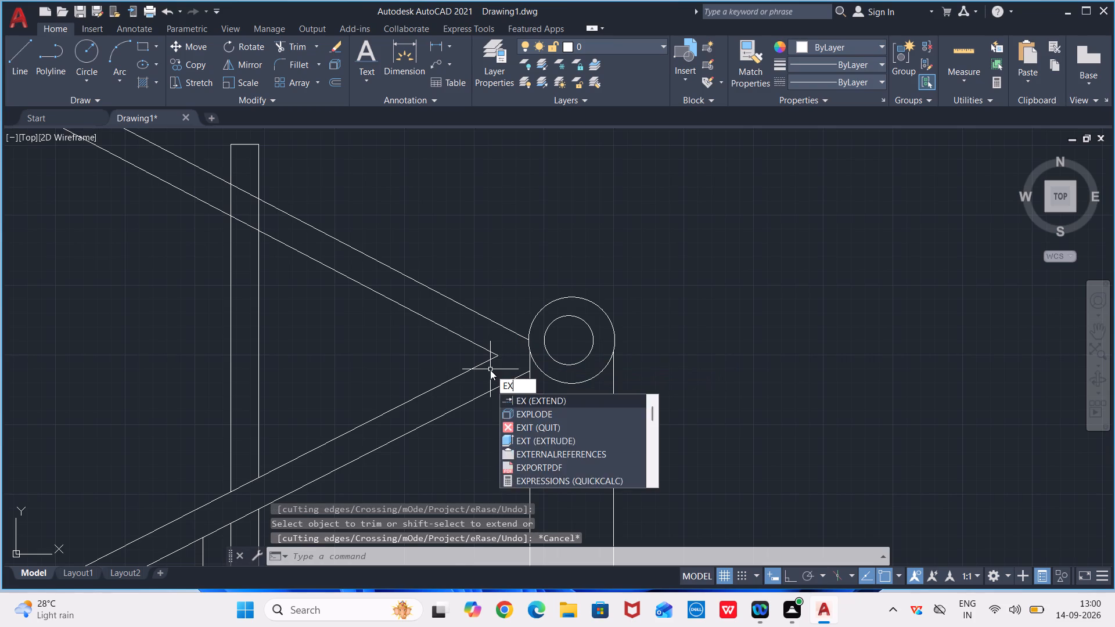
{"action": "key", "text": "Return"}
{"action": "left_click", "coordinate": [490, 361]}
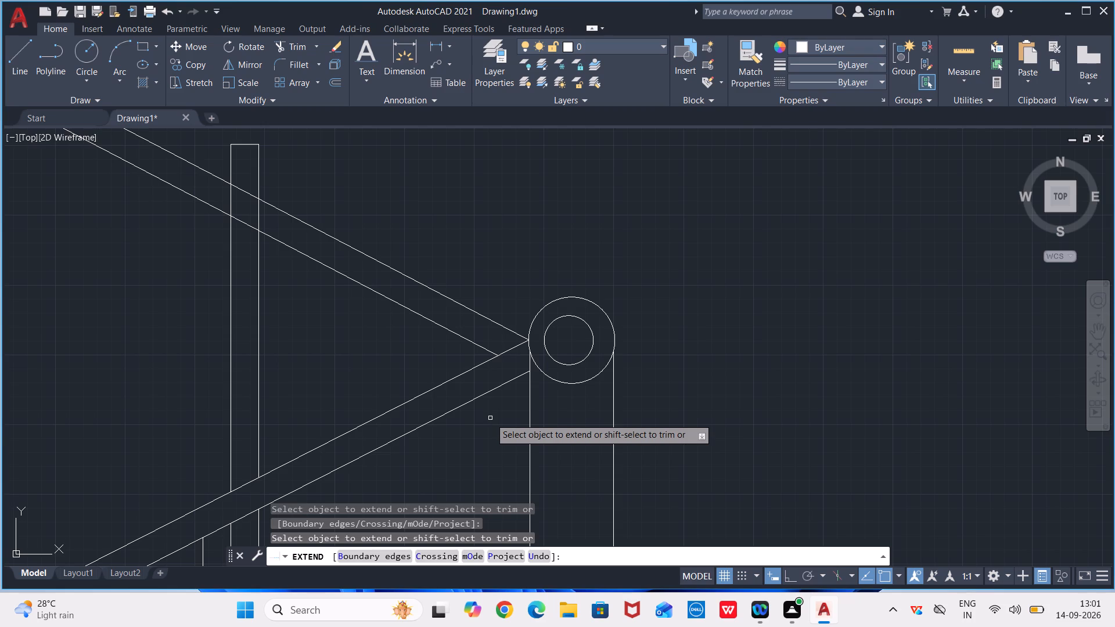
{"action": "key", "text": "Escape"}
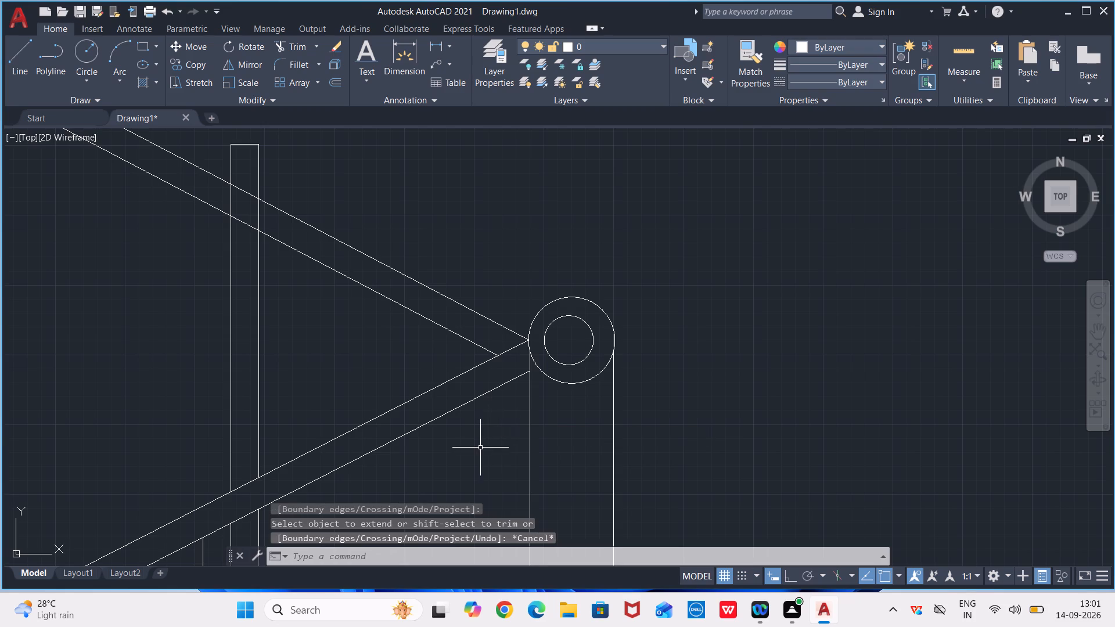
Extend both lines of the lower flight's handrail down to the starting post at the foot of the stairs.
{"action": "scroll", "coordinate": [480, 448], "scroll_direction": "down", "scroll_amount": 3}
{"action": "middle_click_drag", "start_coordinate": [472, 446], "coordinate": [538, 270]}
{"action": "middle_click_drag", "start_coordinate": [206, 429], "coordinate": [400, 276]}
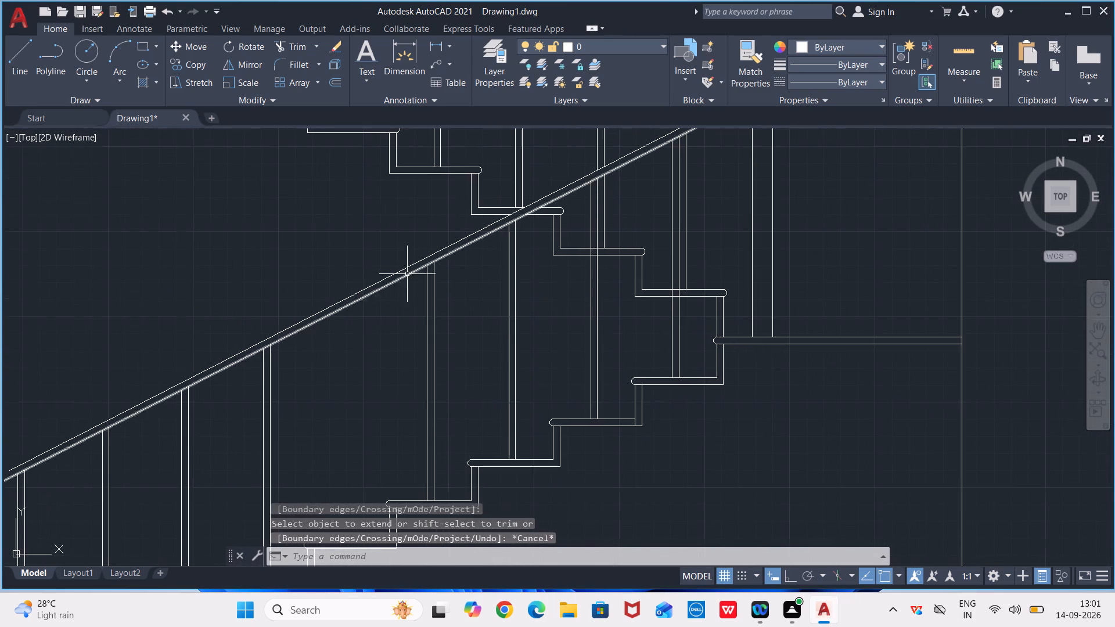
{"action": "scroll", "coordinate": [300, 360], "scroll_direction": "down", "scroll_amount": 3}
{"action": "scroll", "coordinate": [221, 406], "scroll_direction": "up", "scroll_amount": 1}
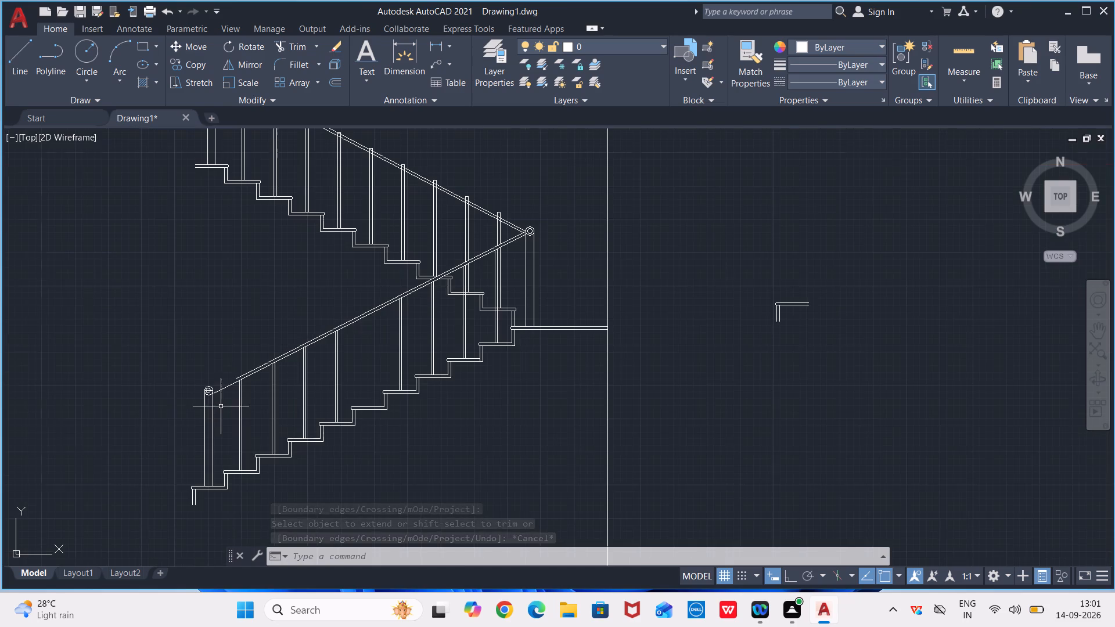
{"action": "middle_click_drag", "start_coordinate": [226, 395], "coordinate": [316, 458]}
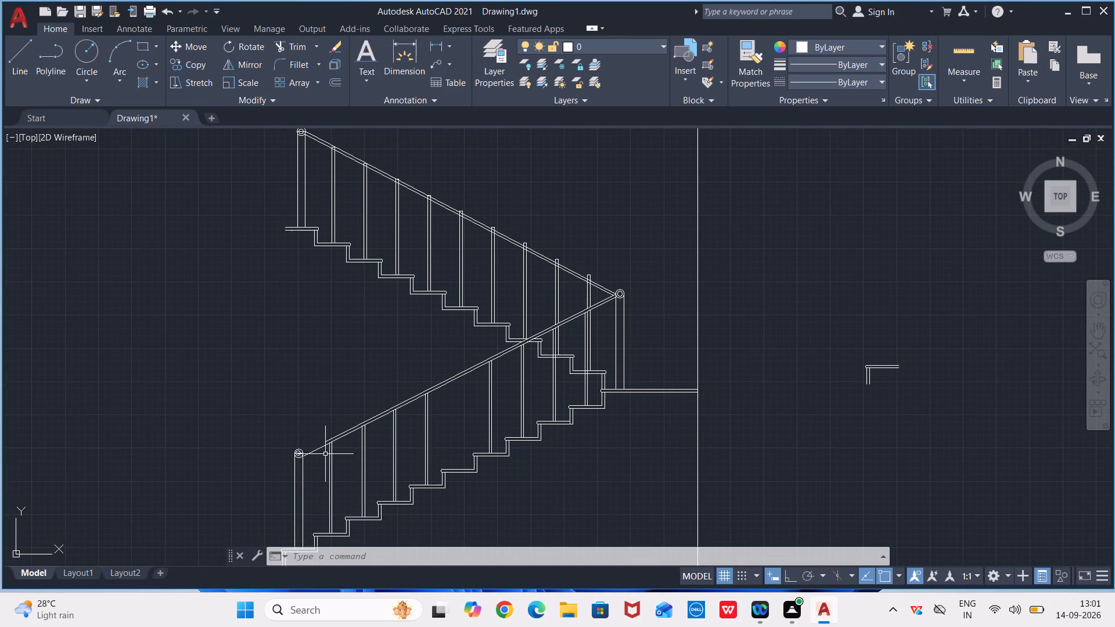
{"action": "scroll", "coordinate": [325, 452], "scroll_direction": "up", "scroll_amount": 1}
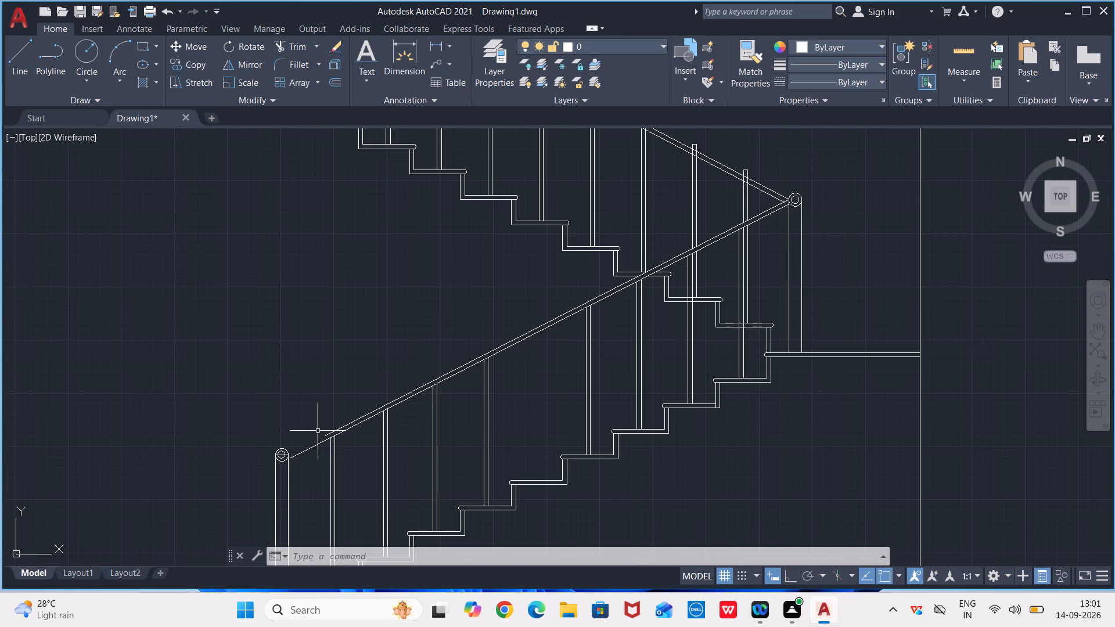
{"action": "key", "text": "e"}
{"action": "key", "text": "x"}
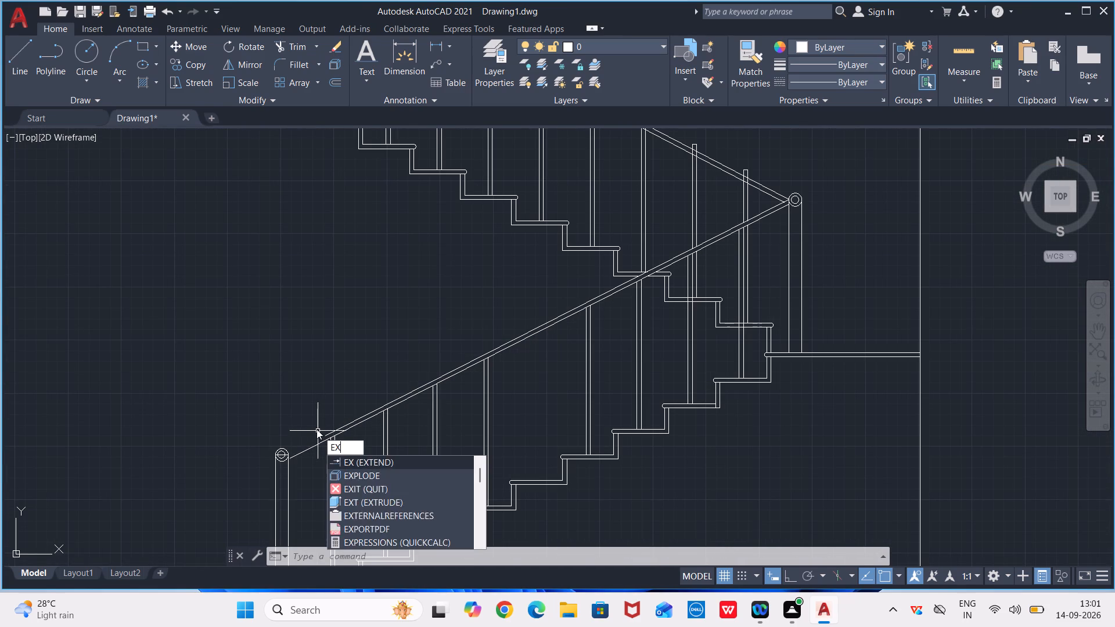
{"action": "key", "text": "Return"}
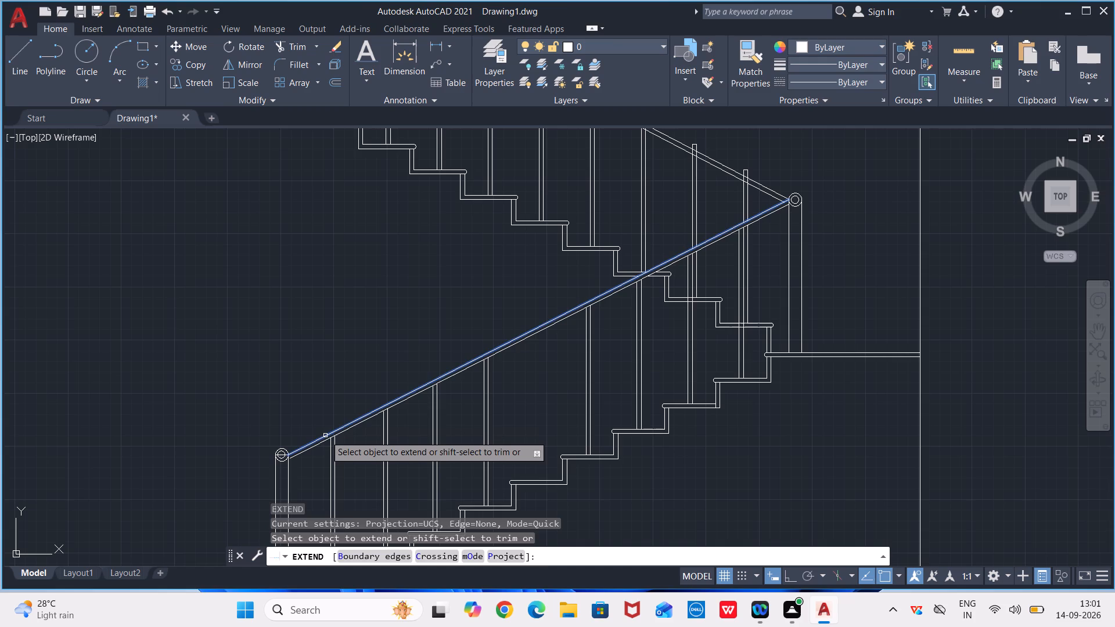
{"action": "left_click", "coordinate": [326, 435]}
{"action": "left_click", "coordinate": [323, 444]}
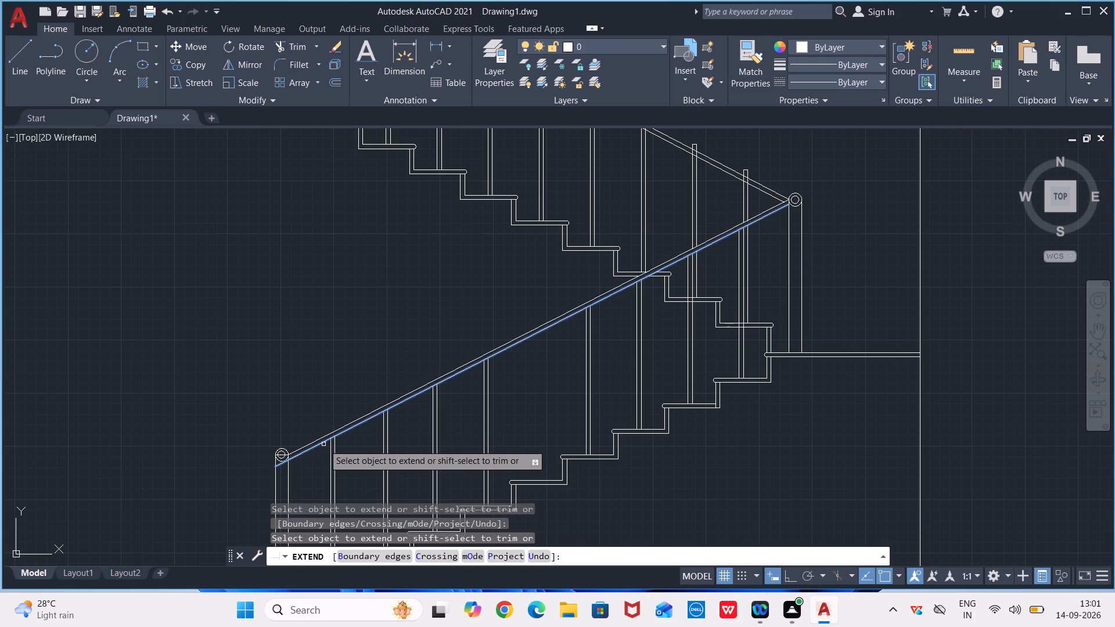
{"action": "key", "text": "Escape"}
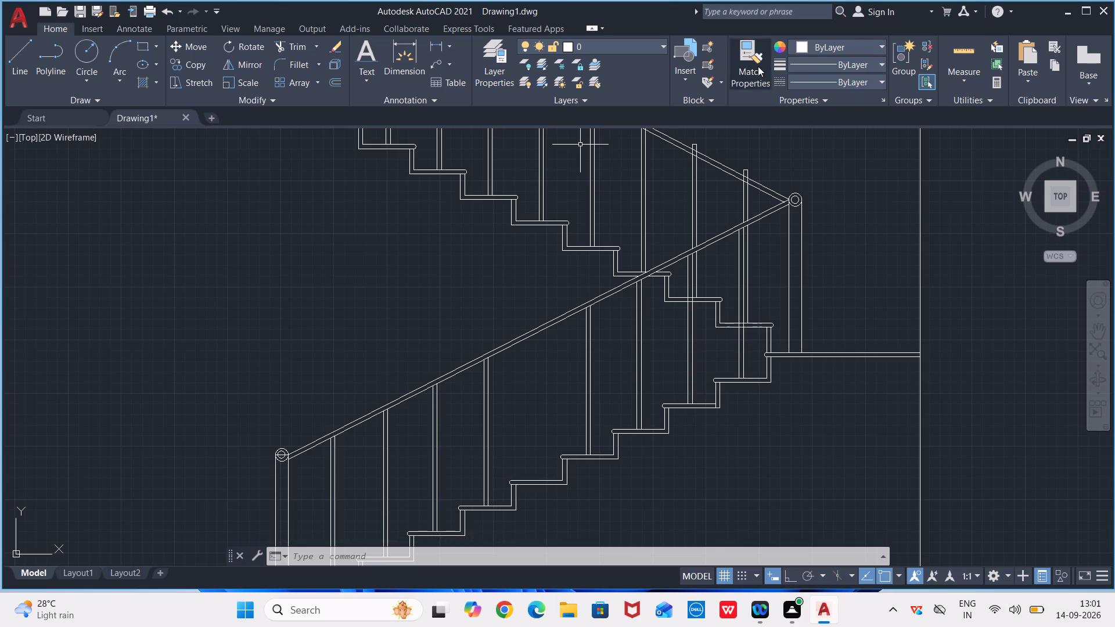
Trim the upper flight's baluster nearest the landing post to the handrail's lower line, removing its top end above and between the lines.
{"action": "middle_click_drag", "start_coordinate": [753, 190], "coordinate": [753, 316]}
{"action": "scroll", "coordinate": [753, 229], "scroll_direction": "down", "scroll_amount": 1}
{"action": "scroll", "coordinate": [761, 277], "scroll_direction": "up", "scroll_amount": 2}
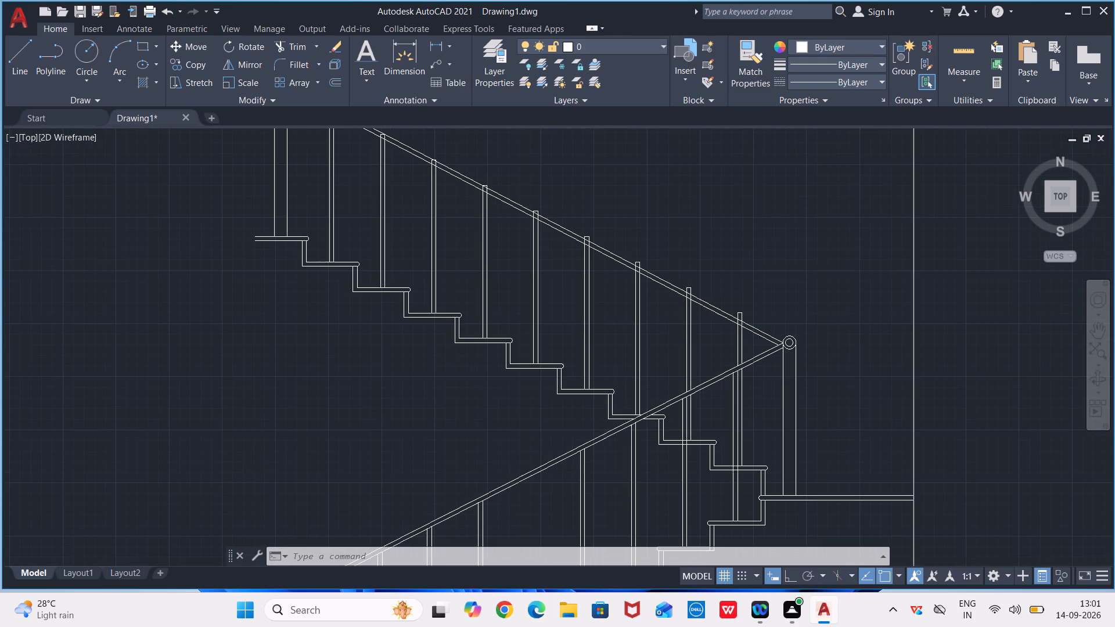
{"action": "type", "text": "TR"}
{"action": "key", "text": "Return"}
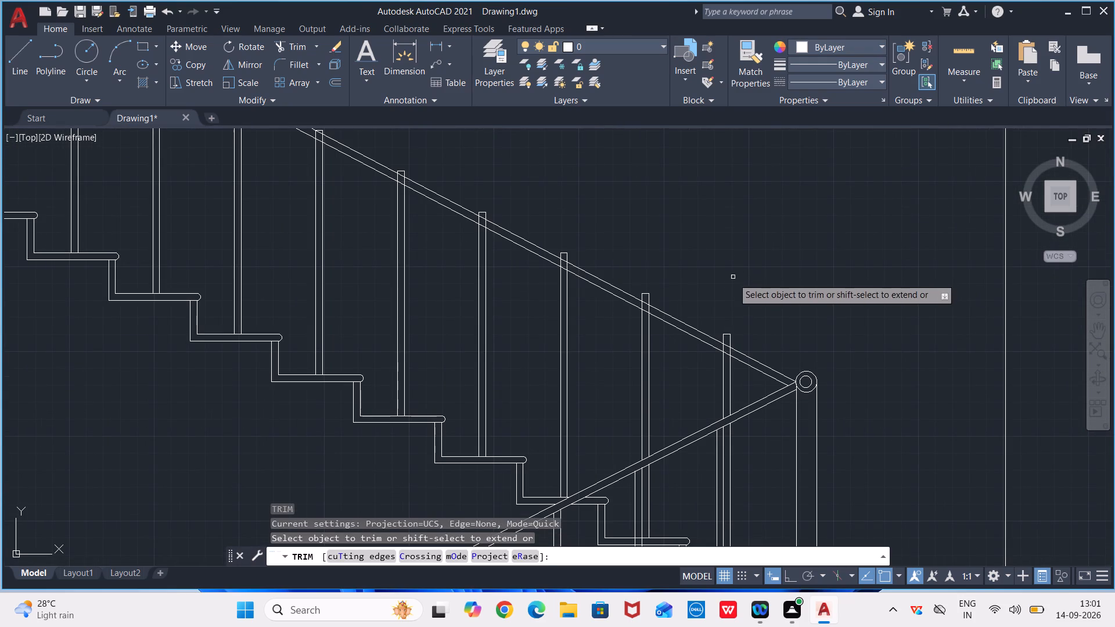
{"action": "scroll", "coordinate": [720, 324], "scroll_direction": "up", "scroll_amount": 2}
{"action": "left_click_drag", "start_coordinate": [761, 348], "coordinate": [746, 340]}
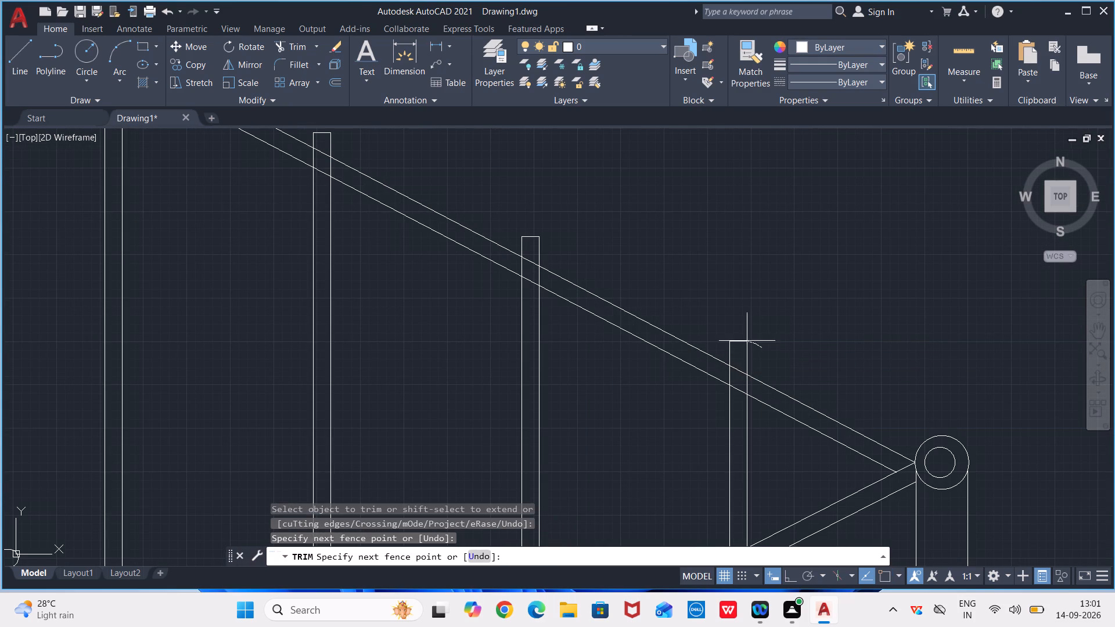
{"action": "left_click_drag", "start_coordinate": [746, 340], "coordinate": [757, 353]}
{"action": "scroll", "coordinate": [751, 384], "scroll_direction": "up", "scroll_amount": 1}
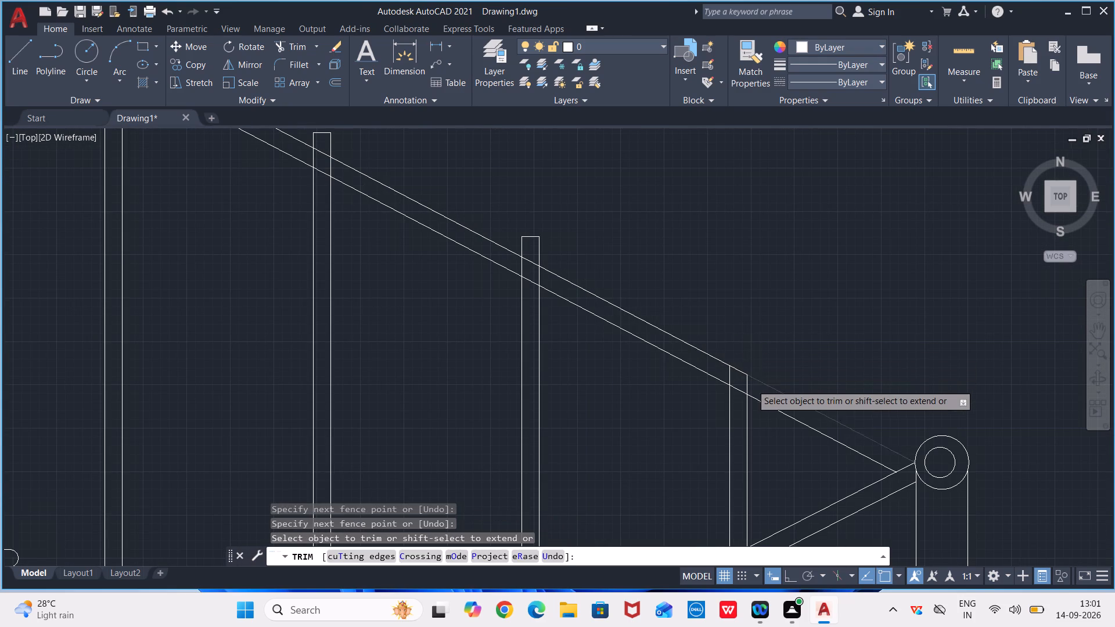
{"action": "left_click", "coordinate": [746, 383]}
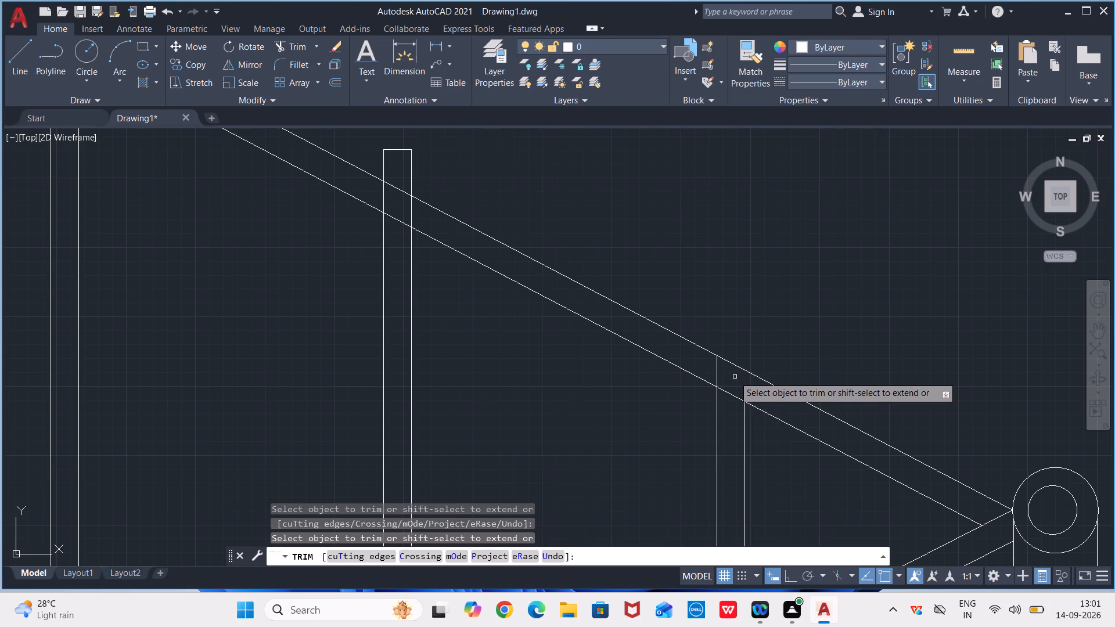
{"action": "left_click", "coordinate": [717, 373]}
Trim the second baluster up from the landing post on the upper flight to the handrail's lower line, removing its top edge.
{"action": "middle_click_drag", "start_coordinate": [382, 190], "coordinate": [441, 280]}
{"action": "left_click", "coordinate": [444, 289]}
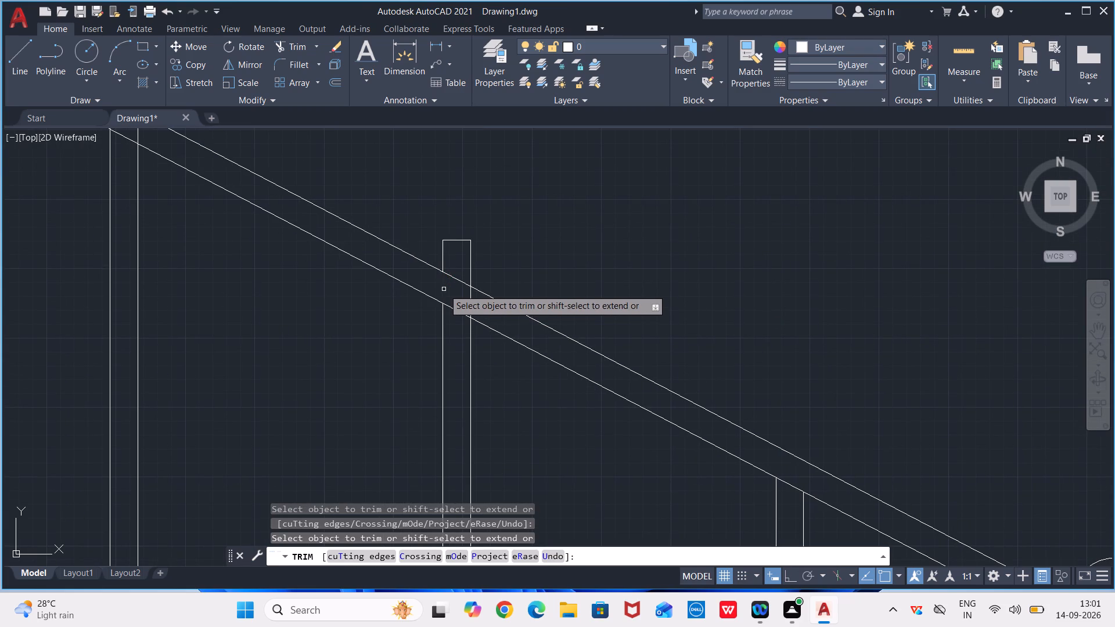
{"action": "left_click", "coordinate": [472, 296]}
{"action": "left_click_drag", "start_coordinate": [488, 242], "coordinate": [468, 226]}
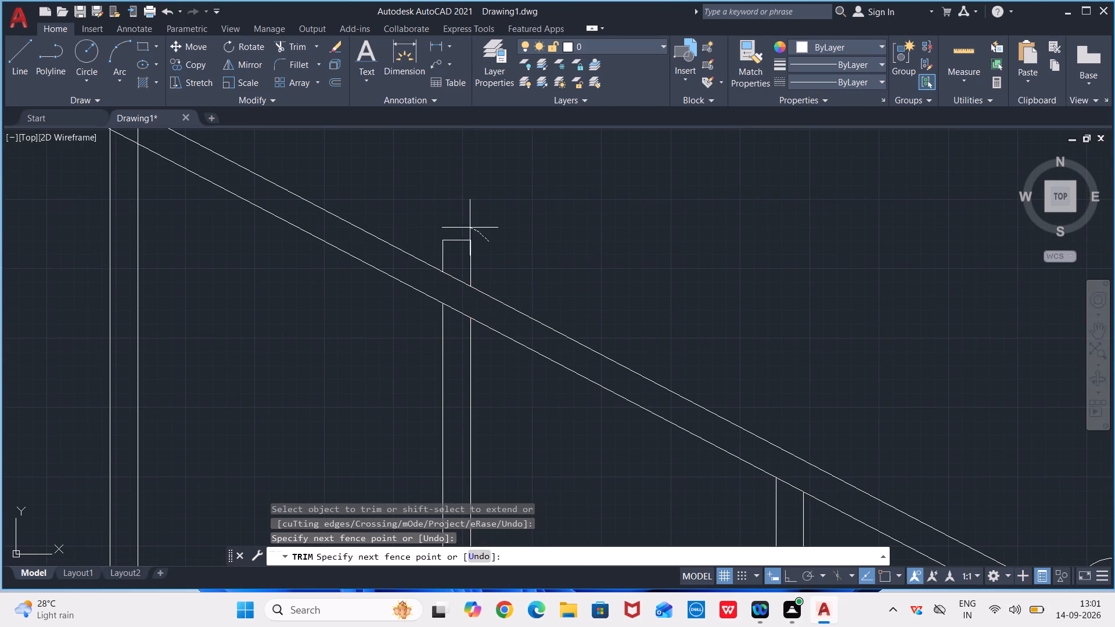
{"action": "left_click_drag", "start_coordinate": [468, 226], "coordinate": [495, 272]}
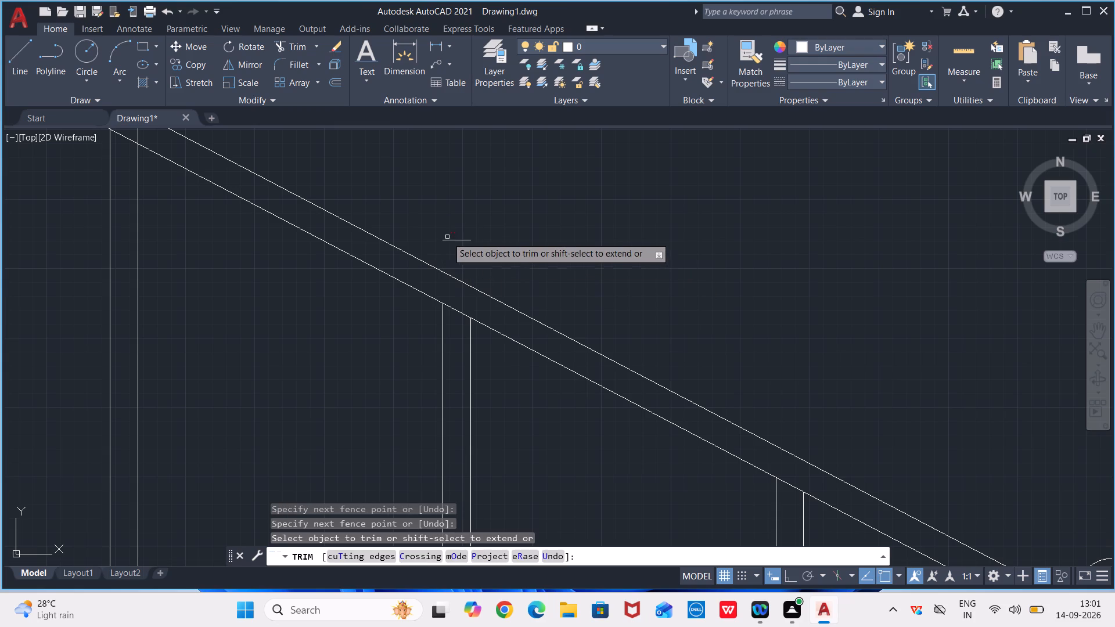
{"action": "left_click", "coordinate": [452, 240]}
Trim both sides and the top edge of the upper flight's third baluster from the landing post back to the handrail's lower line.
{"action": "middle_click_drag", "start_coordinate": [452, 240], "coordinate": [456, 243]}
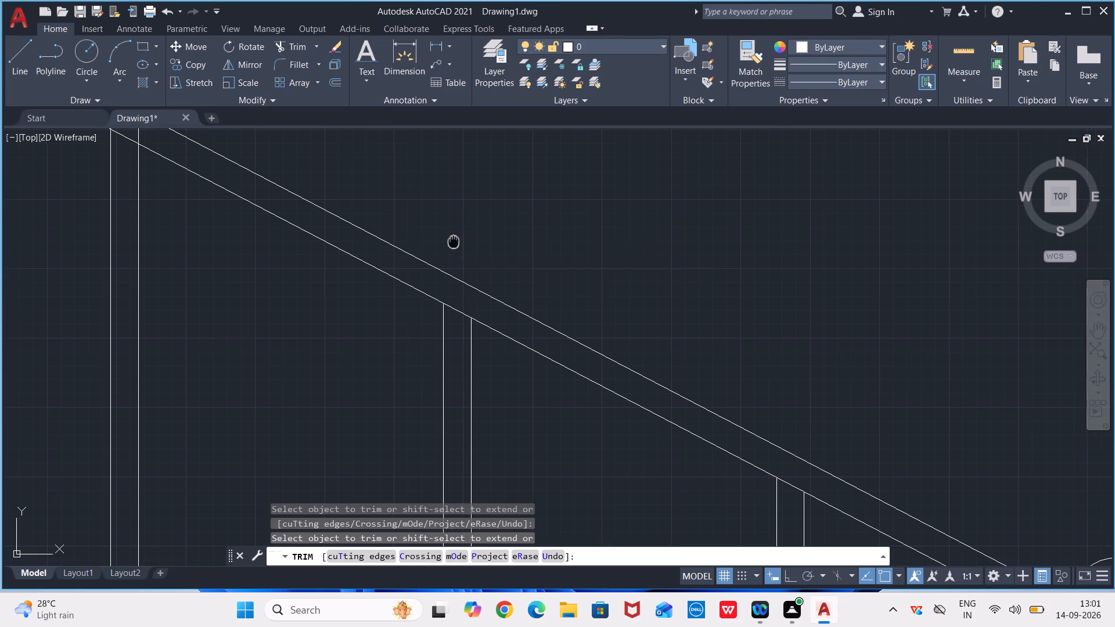
{"action": "middle_click_drag", "start_coordinate": [456, 243], "coordinate": [762, 368]}
{"action": "left_click", "coordinate": [441, 203]}
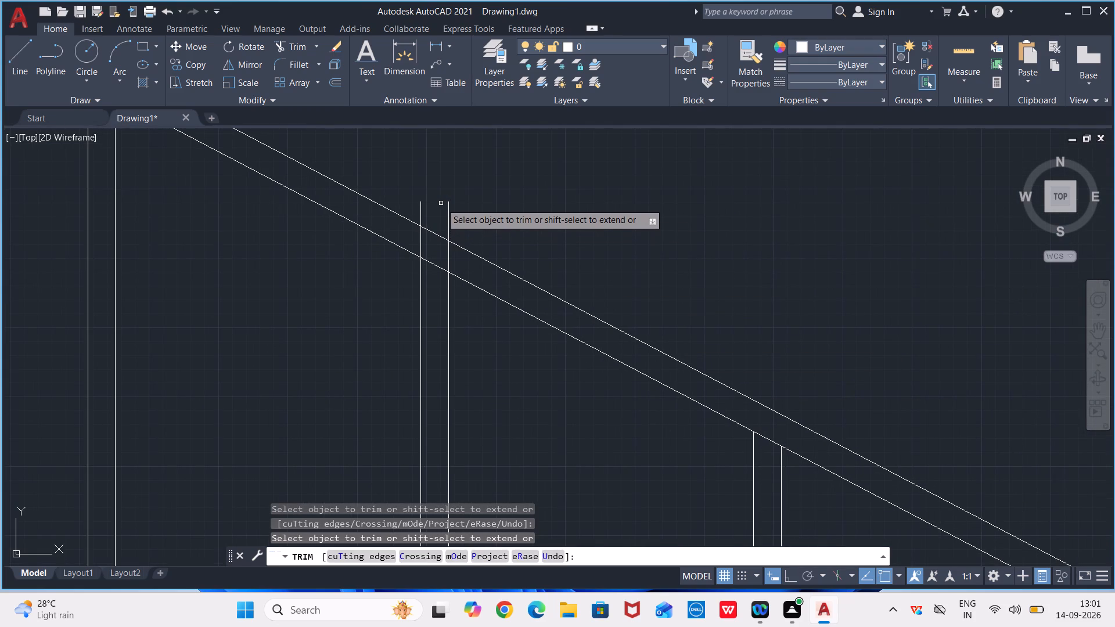
{"action": "left_click", "coordinate": [449, 208]}
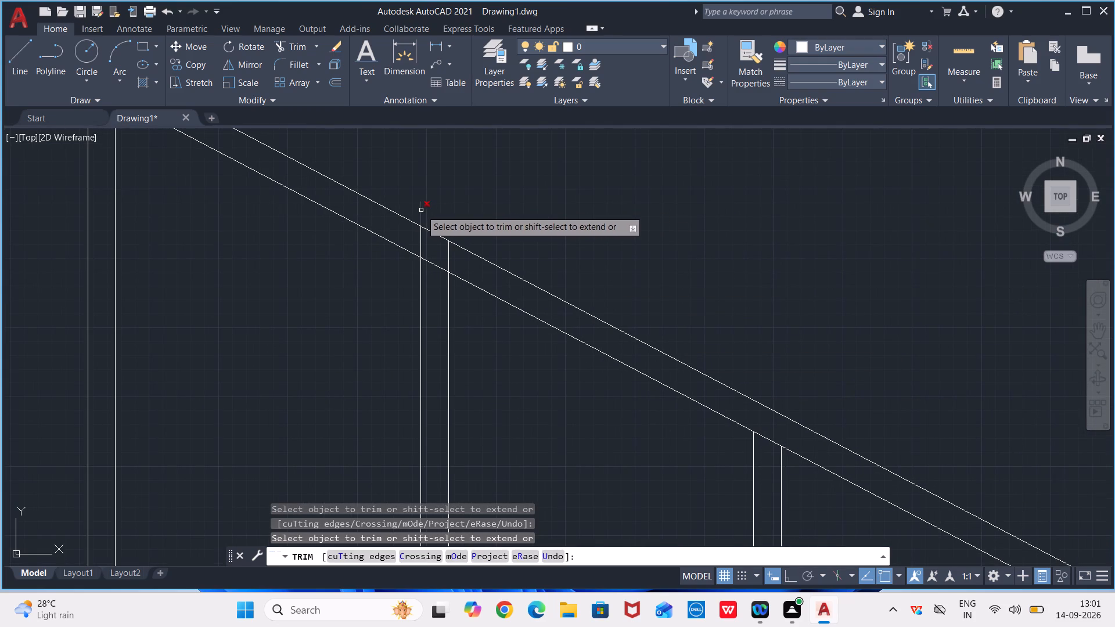
{"action": "left_click", "coordinate": [420, 211]}
{"action": "left_click", "coordinate": [449, 259]}
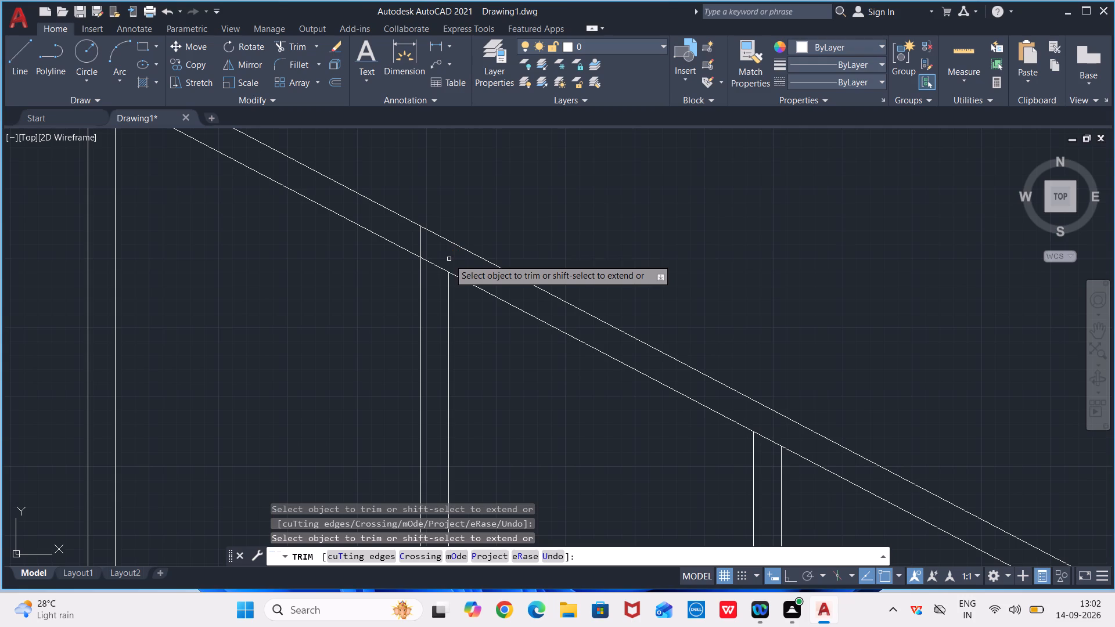
{"action": "left_click", "coordinate": [419, 240]}
Trim the upper flight's fourth baluster from the landing post to the handrail's lower line, including its top edge.
{"action": "scroll", "coordinate": [425, 240], "scroll_direction": "down", "scroll_amount": 1}
{"action": "middle_click_drag", "start_coordinate": [426, 241], "coordinate": [564, 325]}
{"action": "scroll", "coordinate": [524, 299], "scroll_direction": "down", "scroll_amount": 1}
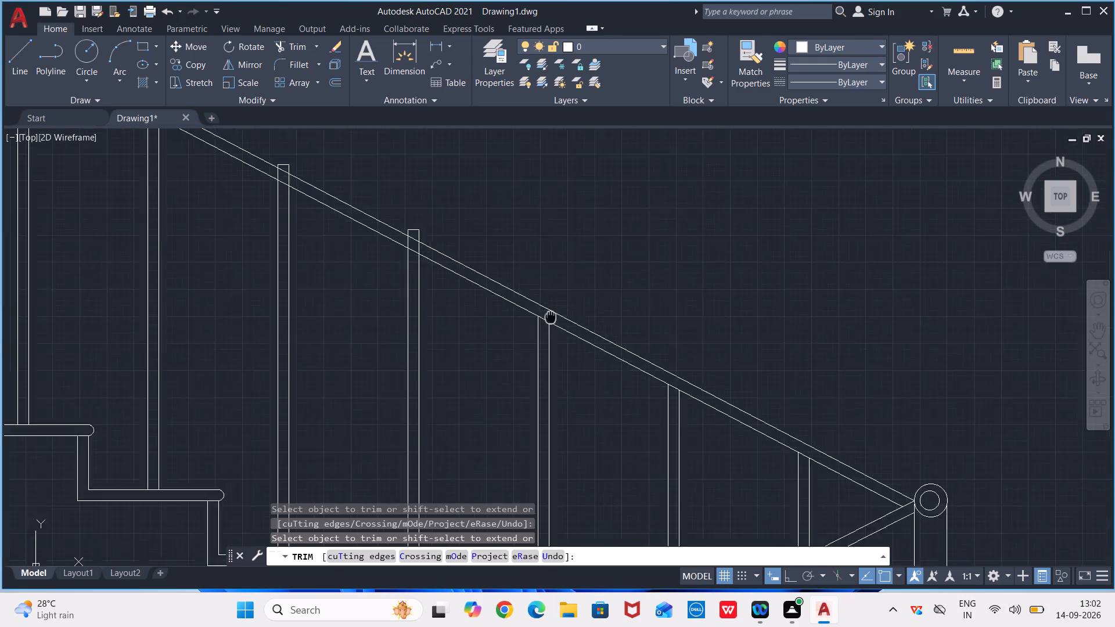
{"action": "middle_click_drag", "start_coordinate": [564, 325], "coordinate": [650, 355]}
{"action": "scroll", "coordinate": [508, 248], "scroll_direction": "up", "scroll_amount": 1}
{"action": "left_click", "coordinate": [527, 289]}
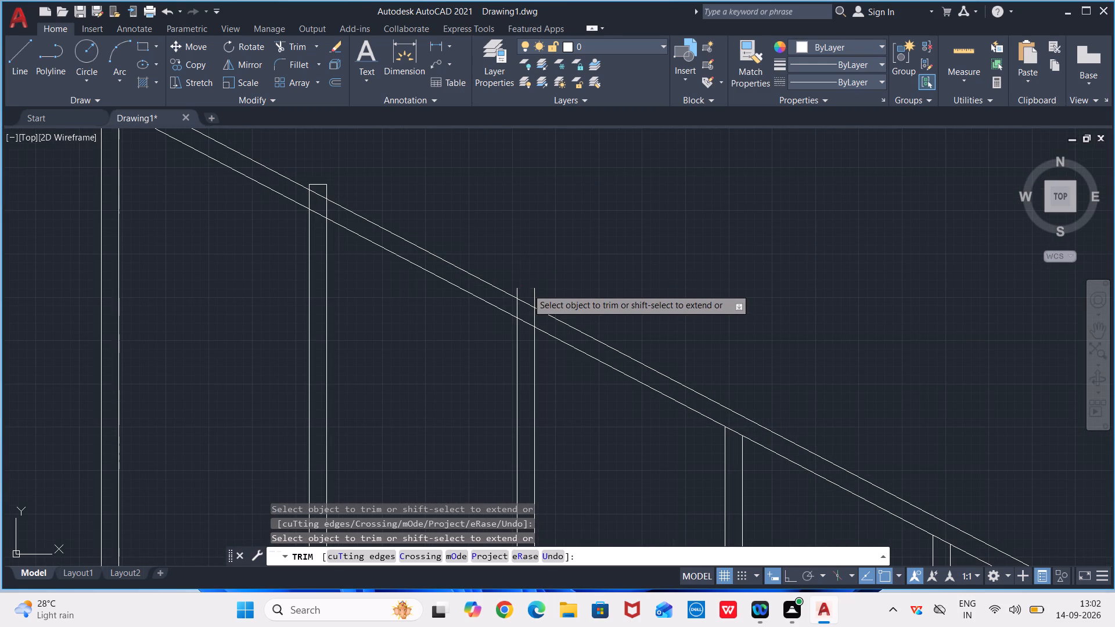
{"action": "scroll", "coordinate": [534, 291], "scroll_direction": "up", "scroll_amount": 2}
{"action": "left_click", "coordinate": [533, 300]}
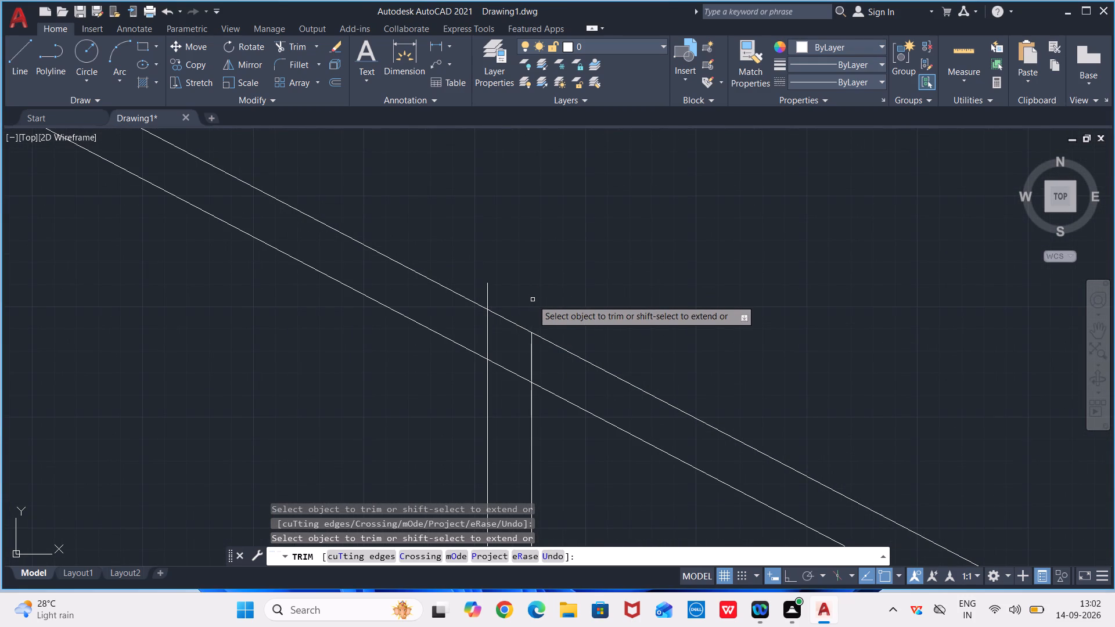
{"action": "left_click", "coordinate": [487, 287]}
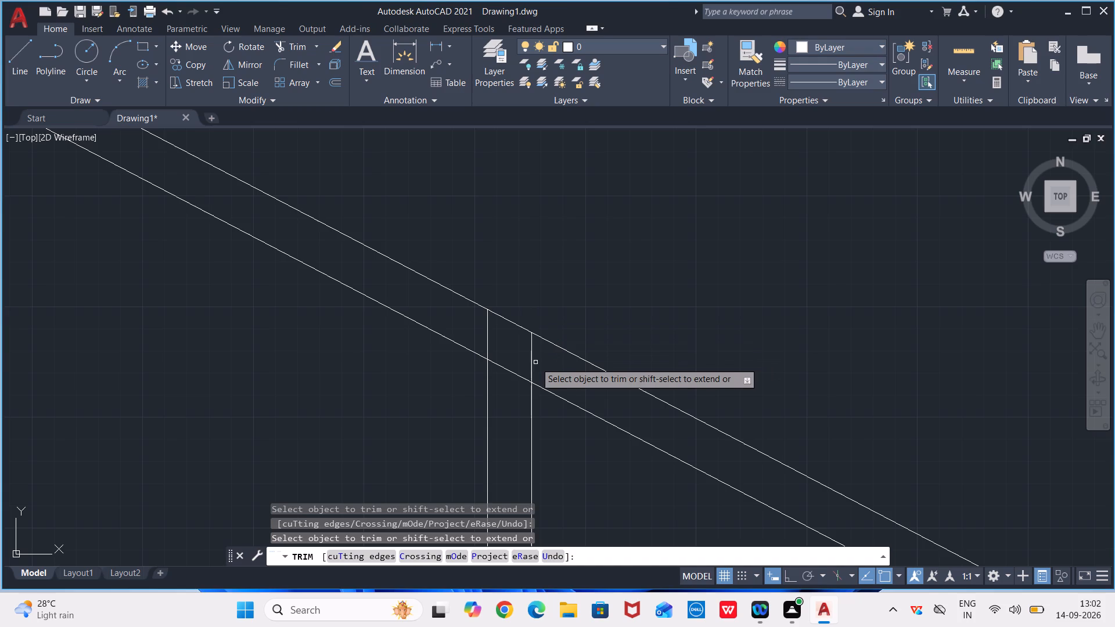
{"action": "left_click", "coordinate": [532, 363]}
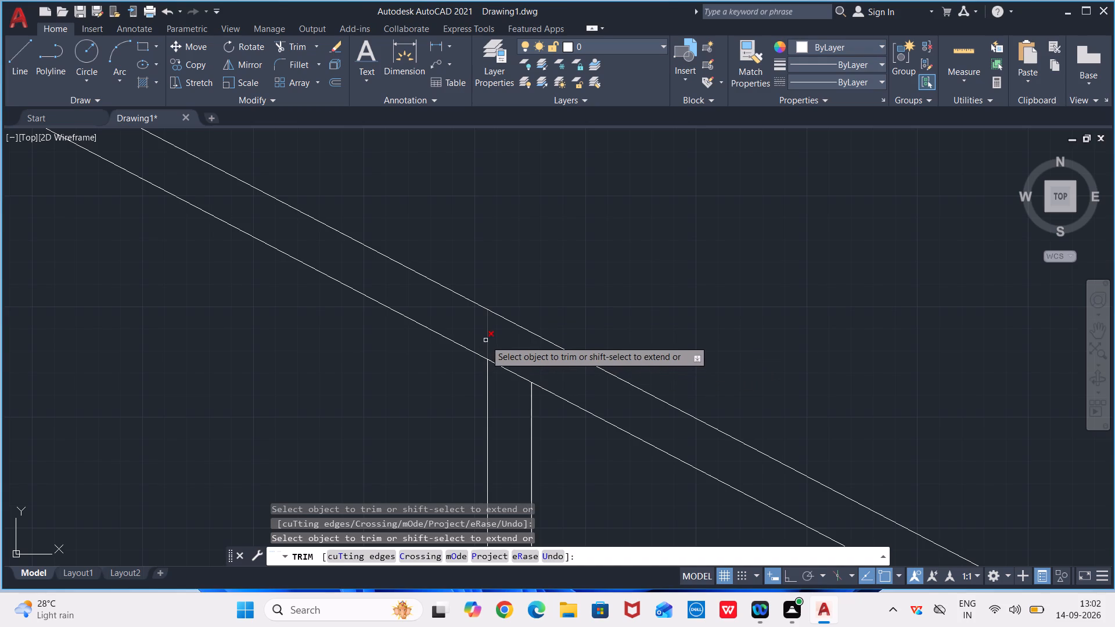
{"action": "left_click", "coordinate": [486, 340]}
Trim the upper flight's fifth baluster from the landing post to the handrail's underside, clearing its sides and top edge beyond it.
{"action": "scroll", "coordinate": [487, 334], "scroll_direction": "down", "scroll_amount": 1}
{"action": "middle_click_drag", "start_coordinate": [487, 334], "coordinate": [653, 384]}
{"action": "scroll", "coordinate": [367, 225], "scroll_direction": "up", "scroll_amount": 1}
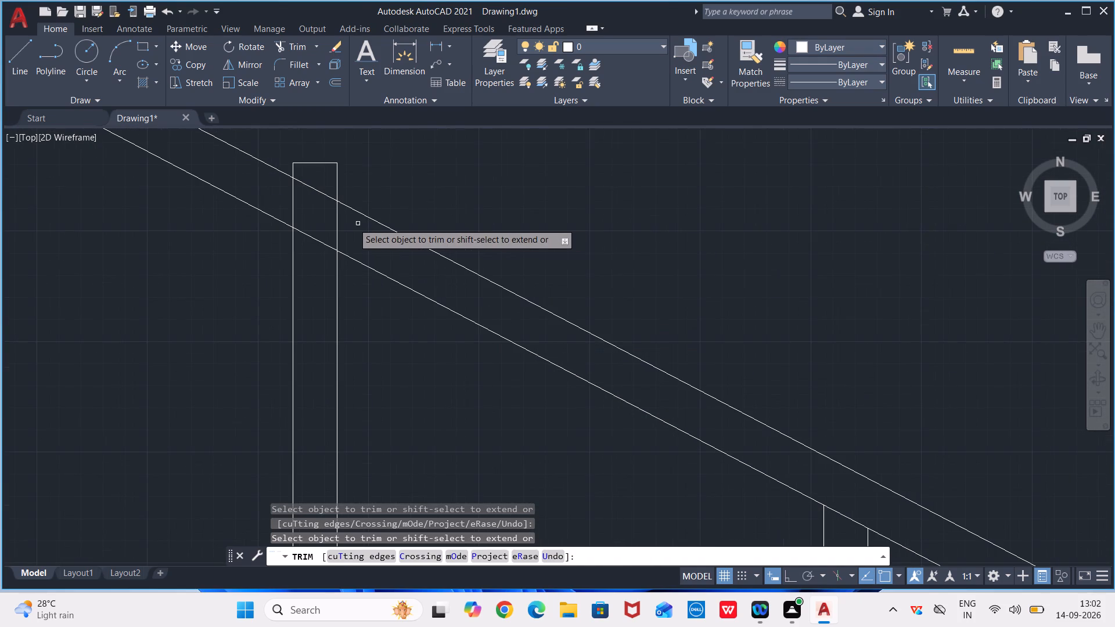
{"action": "left_click", "coordinate": [337, 226]}
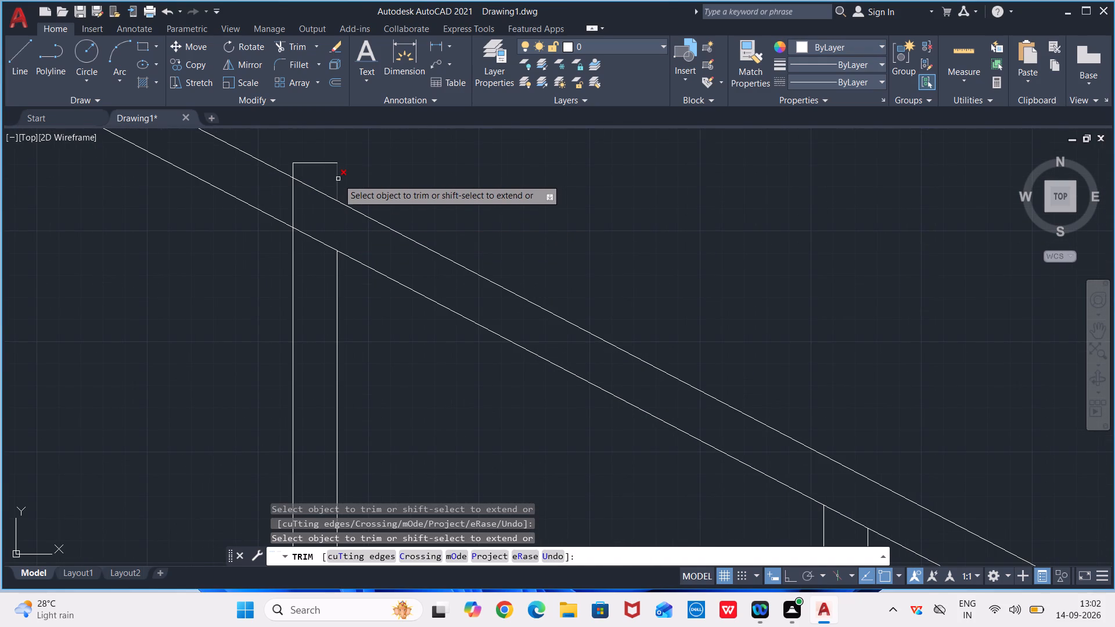
{"action": "left_click", "coordinate": [337, 179]}
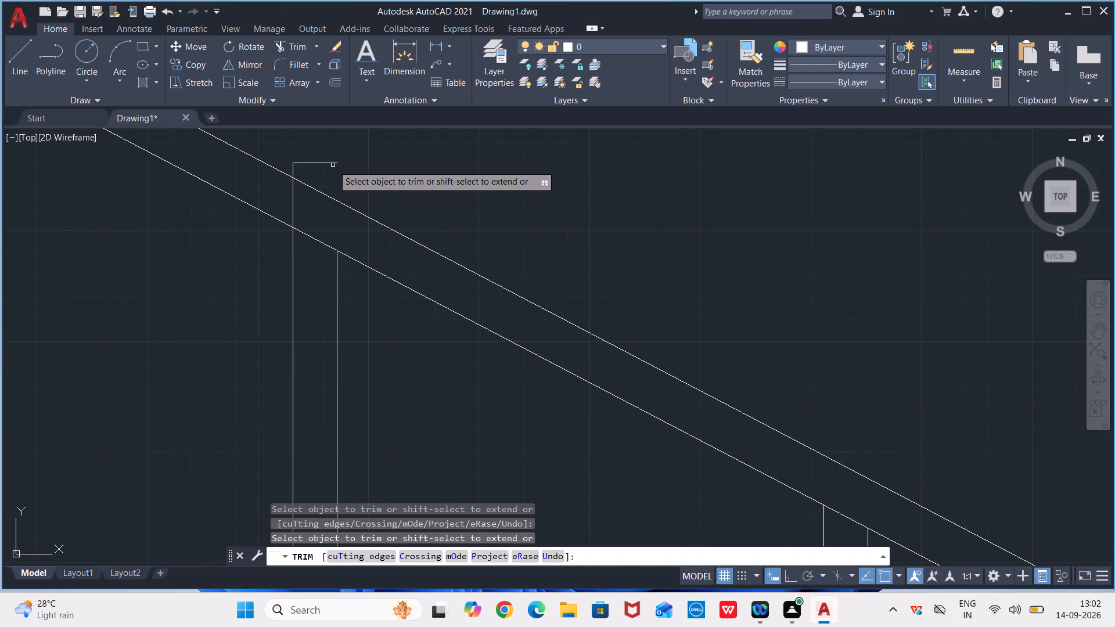
{"action": "left_click", "coordinate": [333, 164]}
{"action": "left_click", "coordinate": [294, 172]}
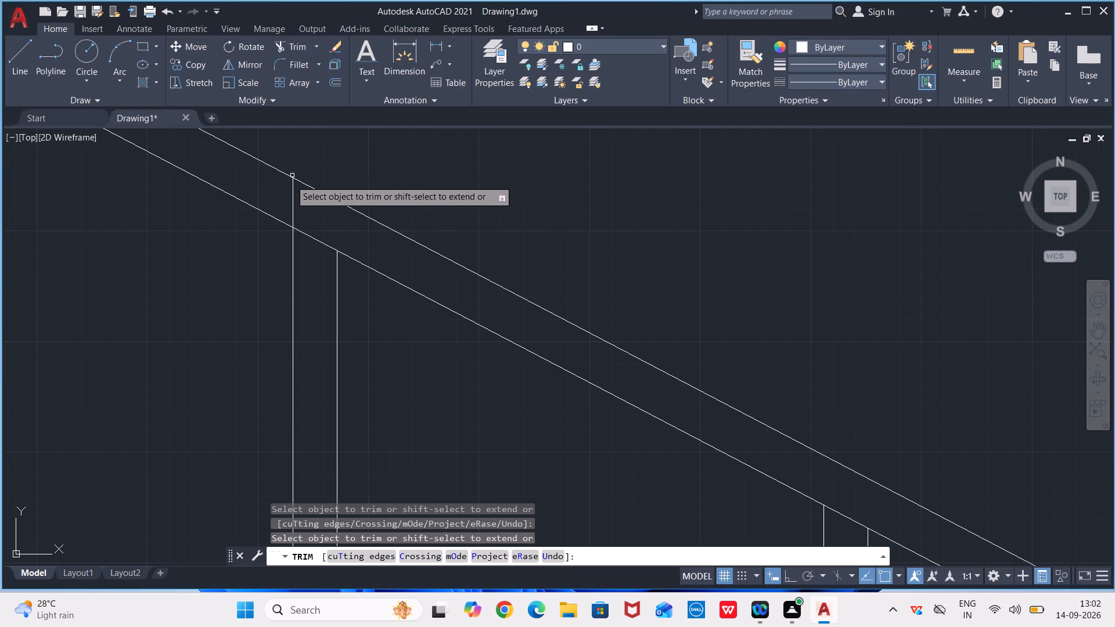
{"action": "left_click", "coordinate": [292, 196]}
Trim the upper flight's sixth baluster from the landing post to the handrail's lower line, removing its top edge and both side ends.
{"action": "scroll", "coordinate": [297, 193], "scroll_direction": "down", "scroll_amount": 3}
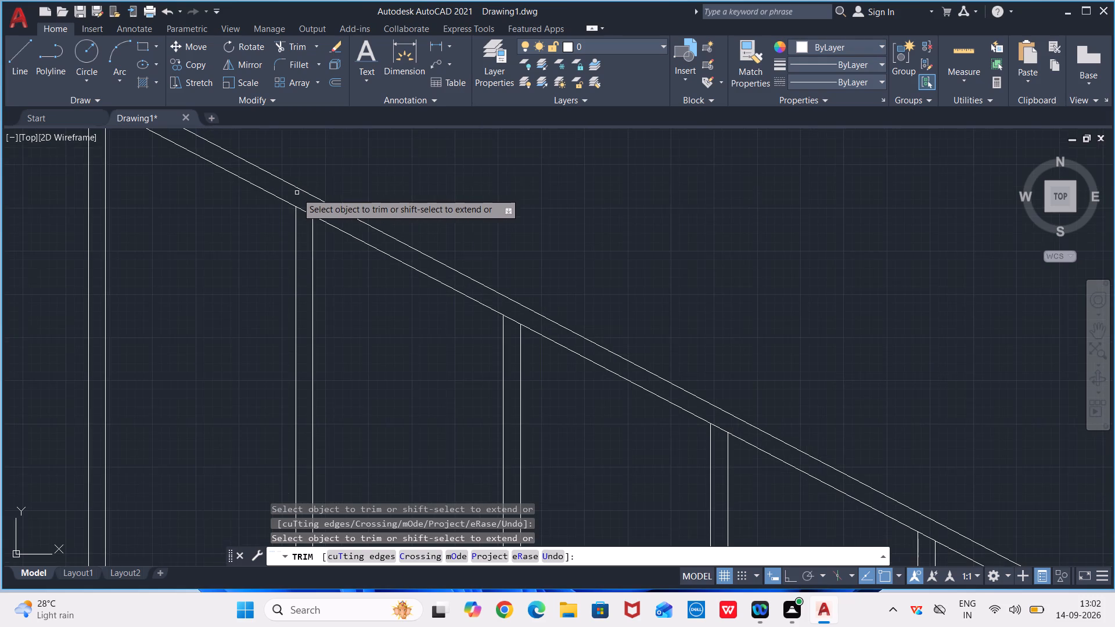
{"action": "middle_click_drag", "start_coordinate": [297, 193], "coordinate": [503, 330]}
{"action": "scroll", "coordinate": [295, 211], "scroll_direction": "up", "scroll_amount": 2}
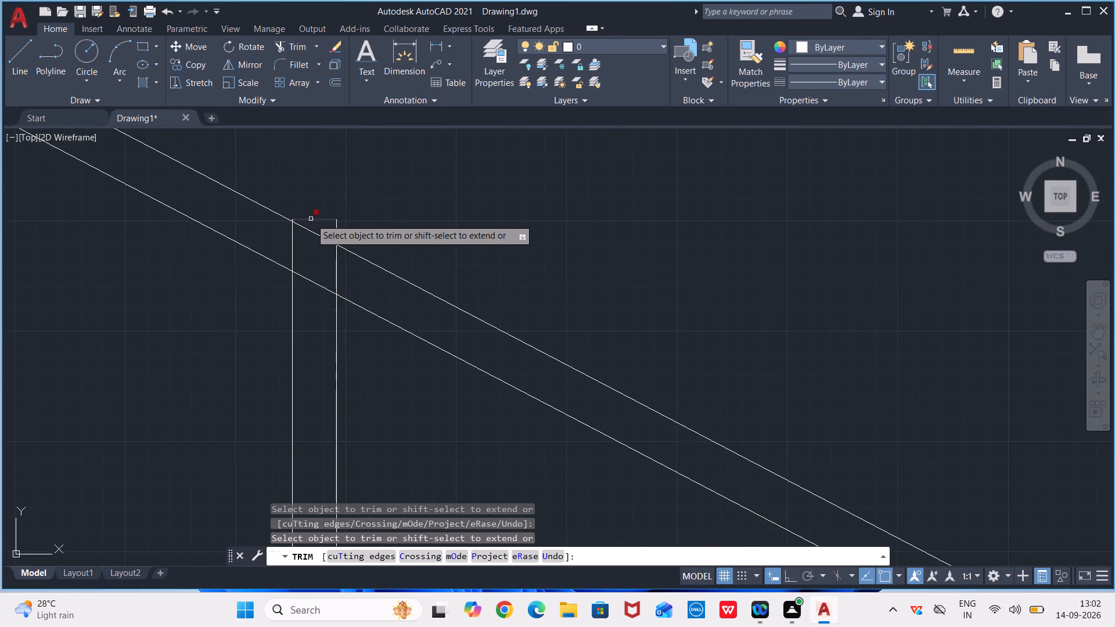
{"action": "left_click", "coordinate": [312, 219]}
{"action": "left_click", "coordinate": [337, 226]}
{"action": "scroll", "coordinate": [307, 211], "scroll_direction": "up", "scroll_amount": 1}
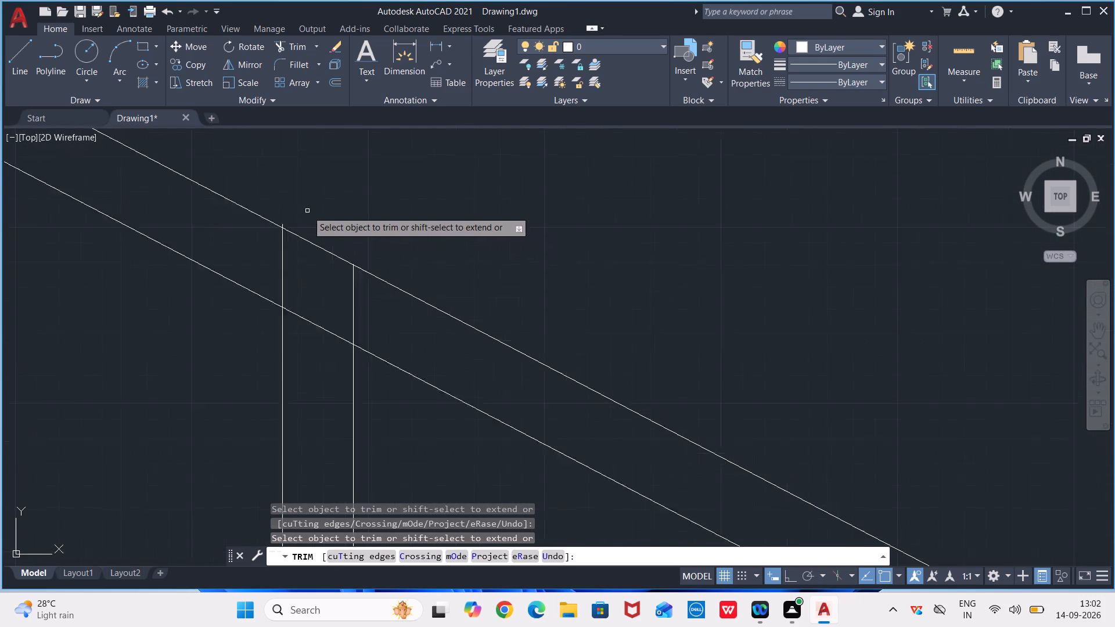
{"action": "scroll", "coordinate": [307, 211], "scroll_direction": "up", "scroll_amount": 2}
{"action": "left_click", "coordinate": [245, 244]}
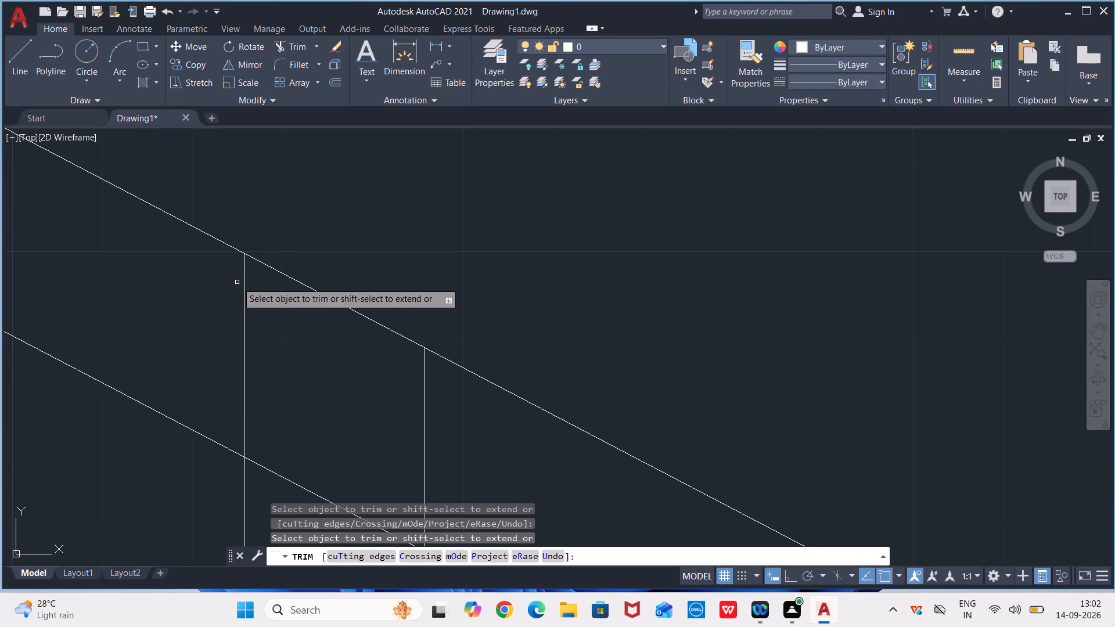
{"action": "left_click", "coordinate": [243, 284]}
{"action": "scroll", "coordinate": [290, 293], "scroll_direction": "down", "scroll_amount": 2}
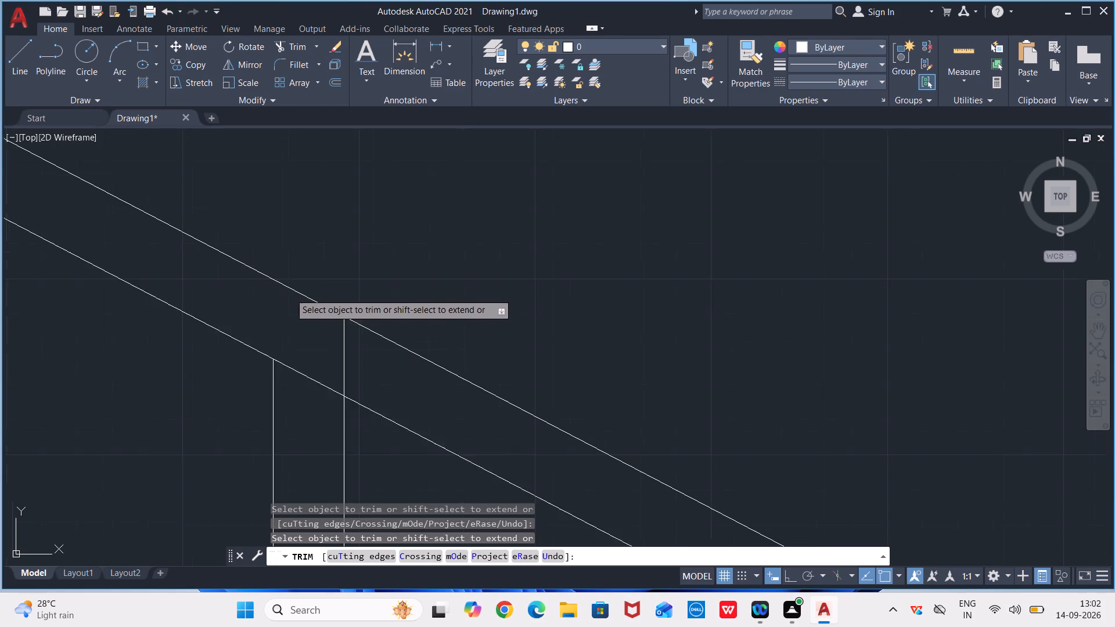
{"action": "scroll", "coordinate": [295, 301], "scroll_direction": "down", "scroll_amount": 1}
{"action": "left_click", "coordinate": [327, 340]}
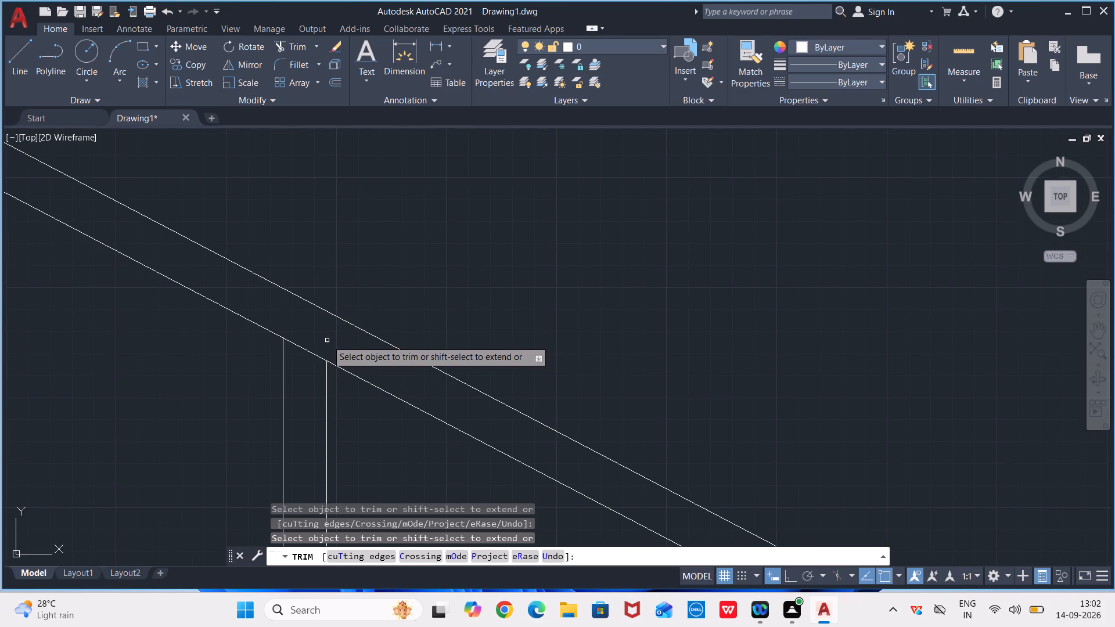
Trim the upper flight's seventh baluster from the landing post to the handrail's lower line, removing both parts of its top edge.
{"action": "middle_click_drag", "start_coordinate": [326, 329], "coordinate": [671, 426]}
{"action": "middle_click_drag", "start_coordinate": [24, 143], "coordinate": [162, 290]}
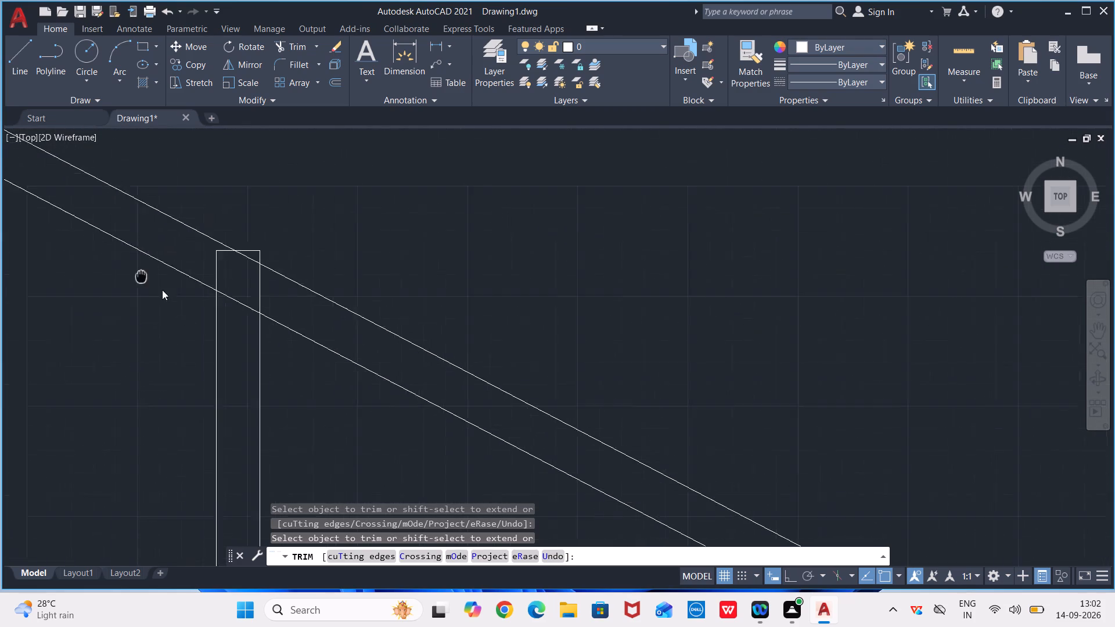
{"action": "middle_click_drag", "start_coordinate": [162, 290], "coordinate": [196, 311]}
{"action": "scroll", "coordinate": [300, 297], "scroll_direction": "up", "scroll_amount": 2}
{"action": "left_click", "coordinate": [317, 268]}
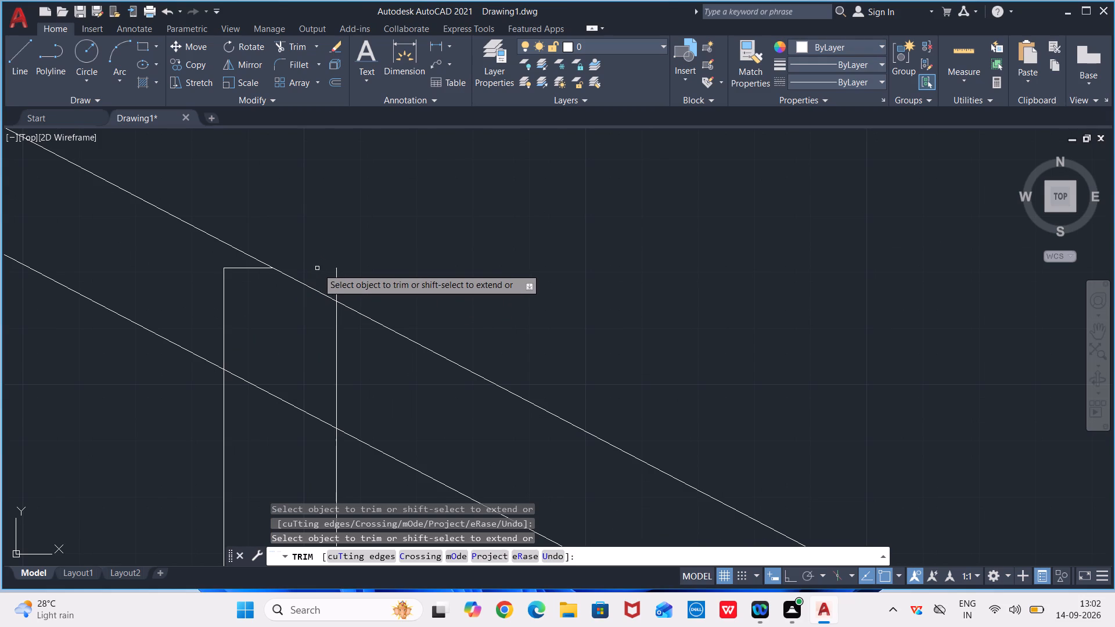
{"action": "left_click", "coordinate": [334, 276]}
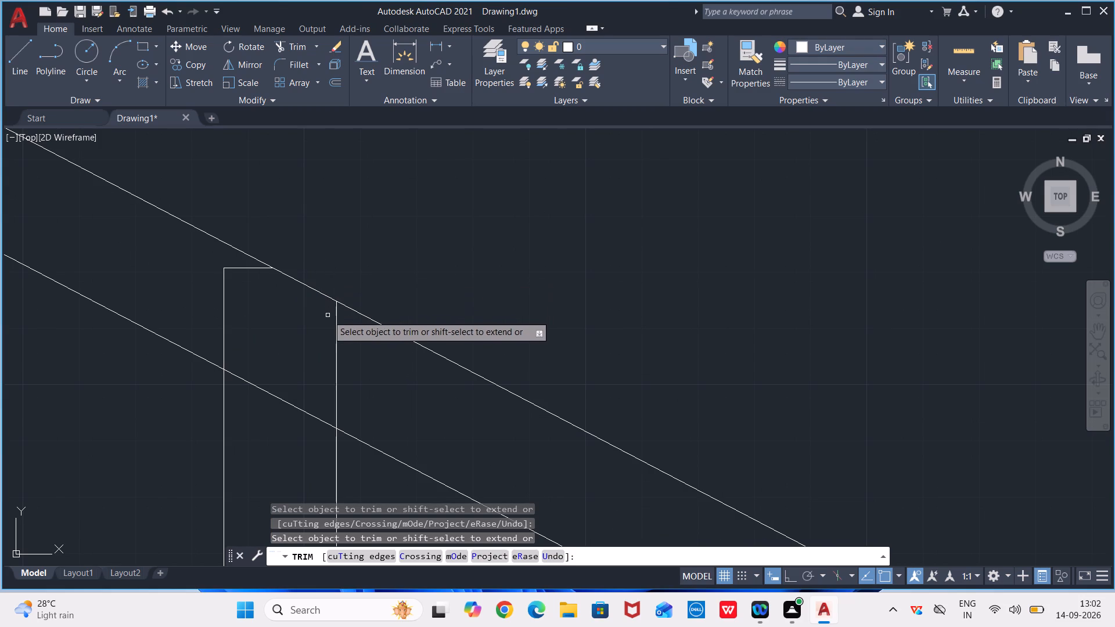
{"action": "left_click", "coordinate": [336, 318]}
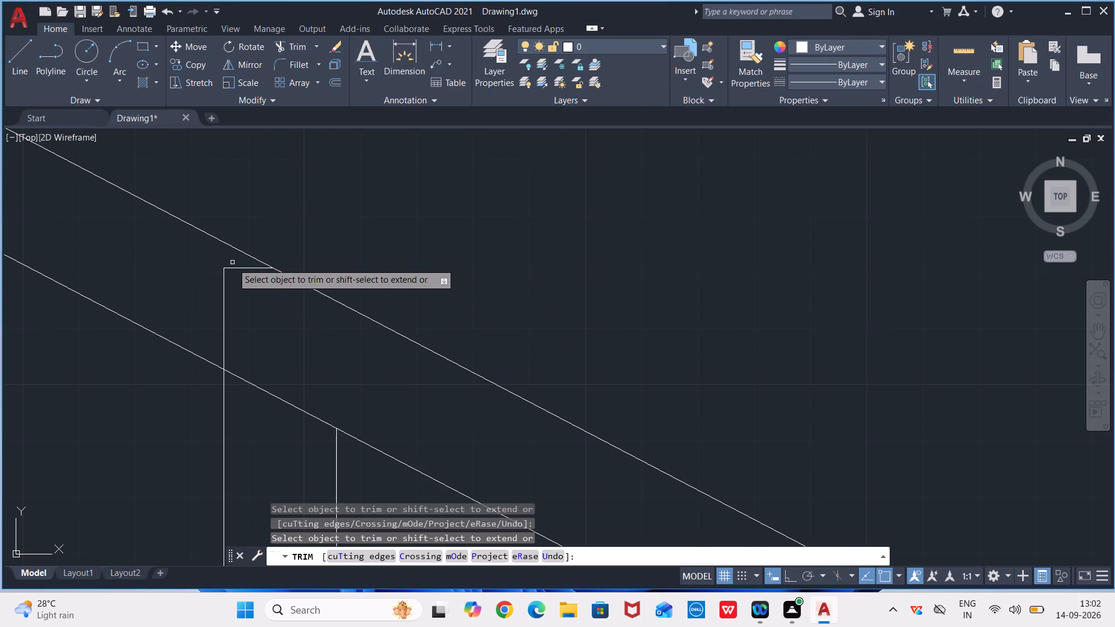
{"action": "left_click", "coordinate": [233, 266]}
{"action": "left_click", "coordinate": [224, 284]}
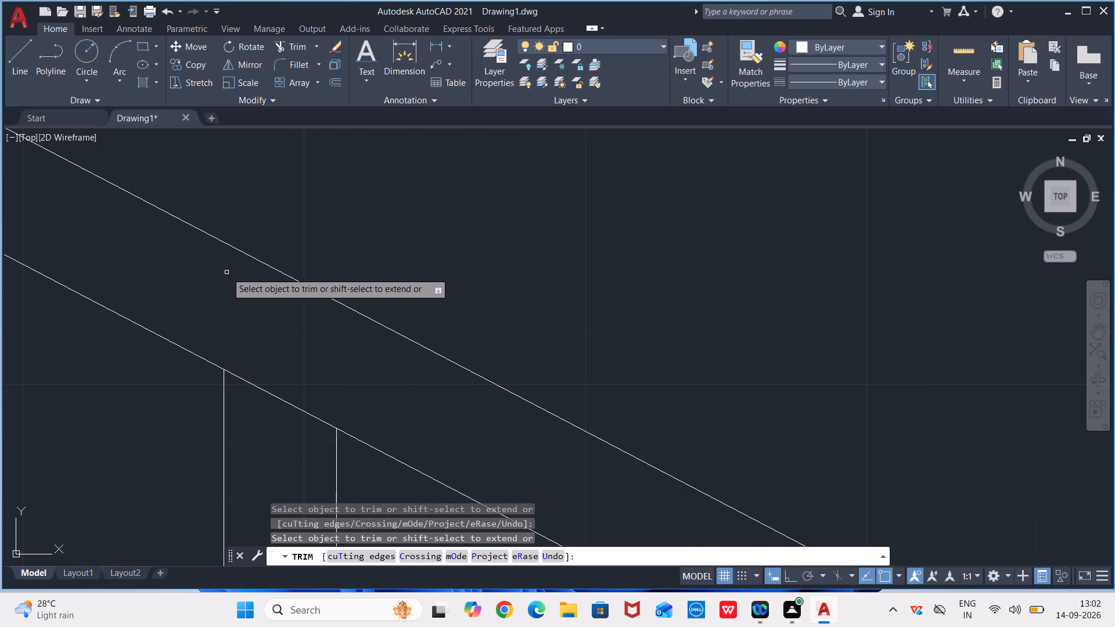
Trim the upper flight's eighth baluster from the landing post to the handrail's lower line, removing its top edge and both side ends.
{"action": "scroll", "coordinate": [226, 272], "scroll_direction": "down", "scroll_amount": 4}
{"action": "middle_click_drag", "start_coordinate": [214, 268], "coordinate": [454, 347]}
{"action": "scroll", "coordinate": [274, 249], "scroll_direction": "up", "scroll_amount": 2}
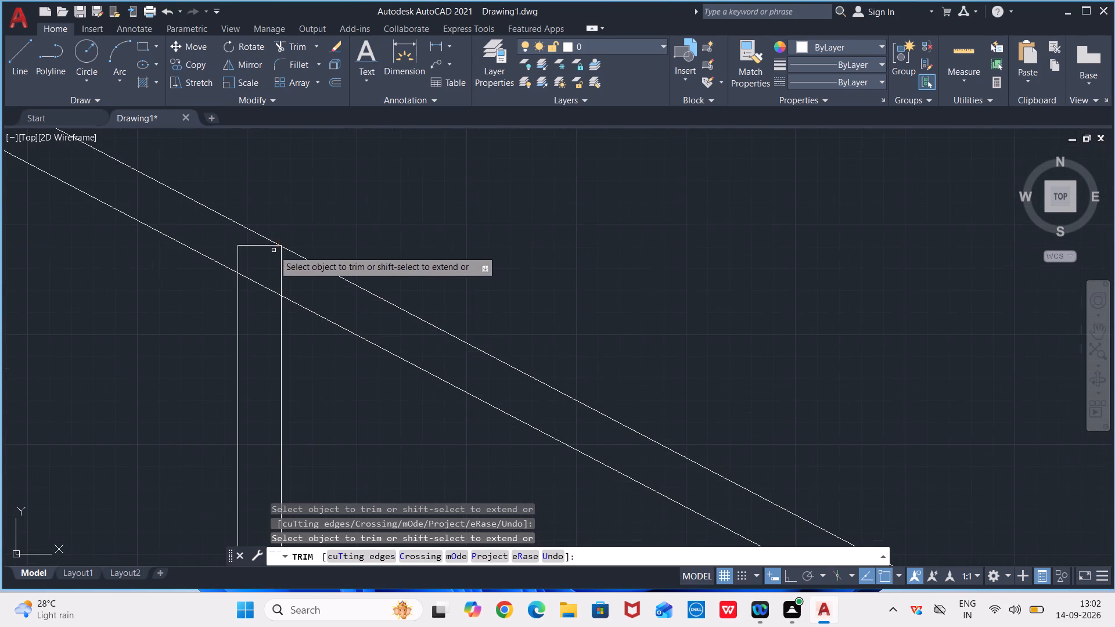
{"action": "left_click", "coordinate": [256, 246]}
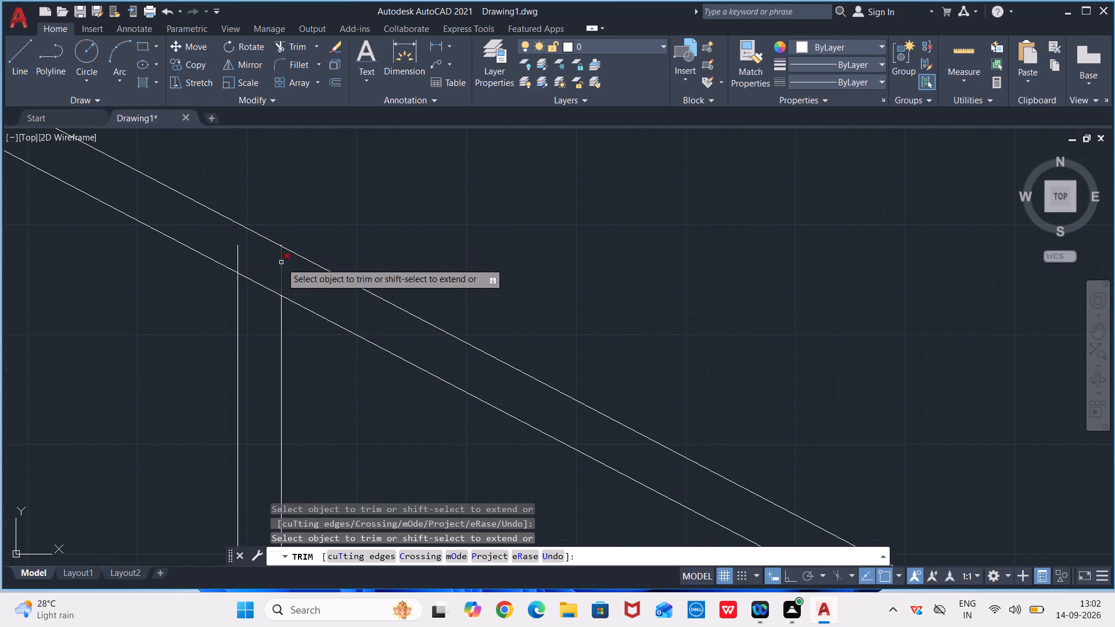
{"action": "left_click", "coordinate": [281, 263]}
{"action": "scroll", "coordinate": [246, 257], "scroll_direction": "up", "scroll_amount": 3}
{"action": "left_click", "coordinate": [213, 253]}
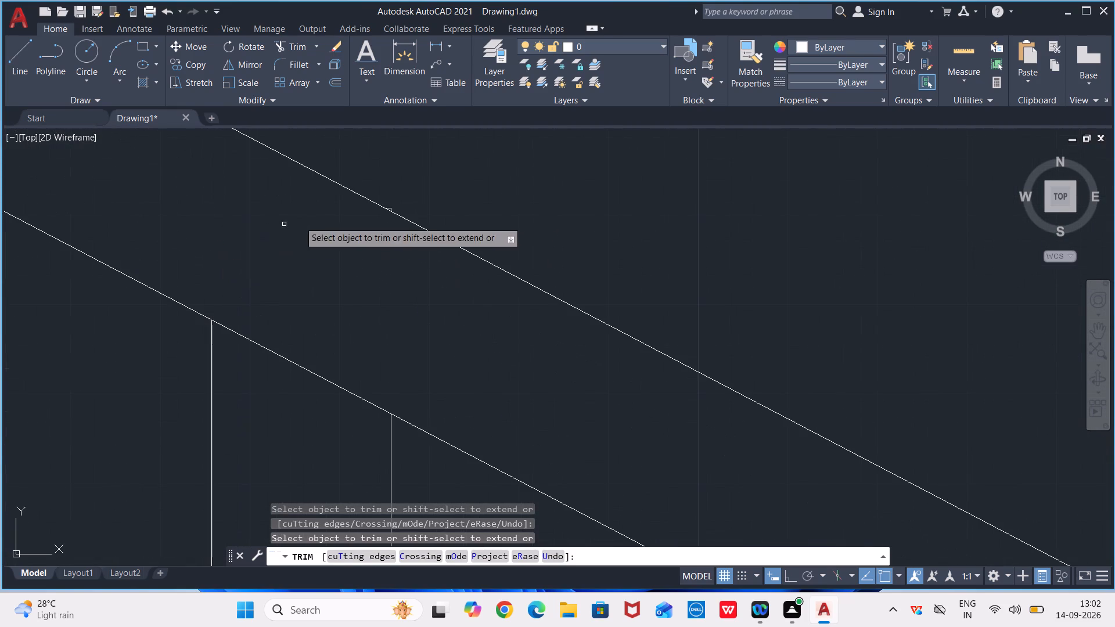
{"action": "scroll", "coordinate": [369, 215], "scroll_direction": "up", "scroll_amount": 2}
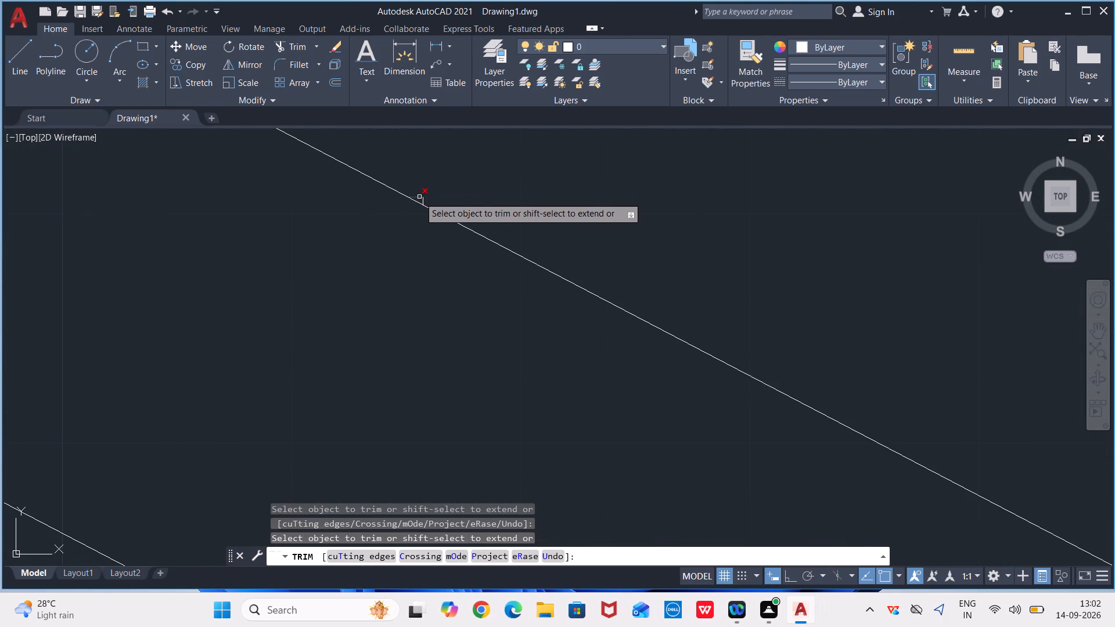
{"action": "left_click", "coordinate": [420, 197]}
{"action": "left_click", "coordinate": [421, 199]}
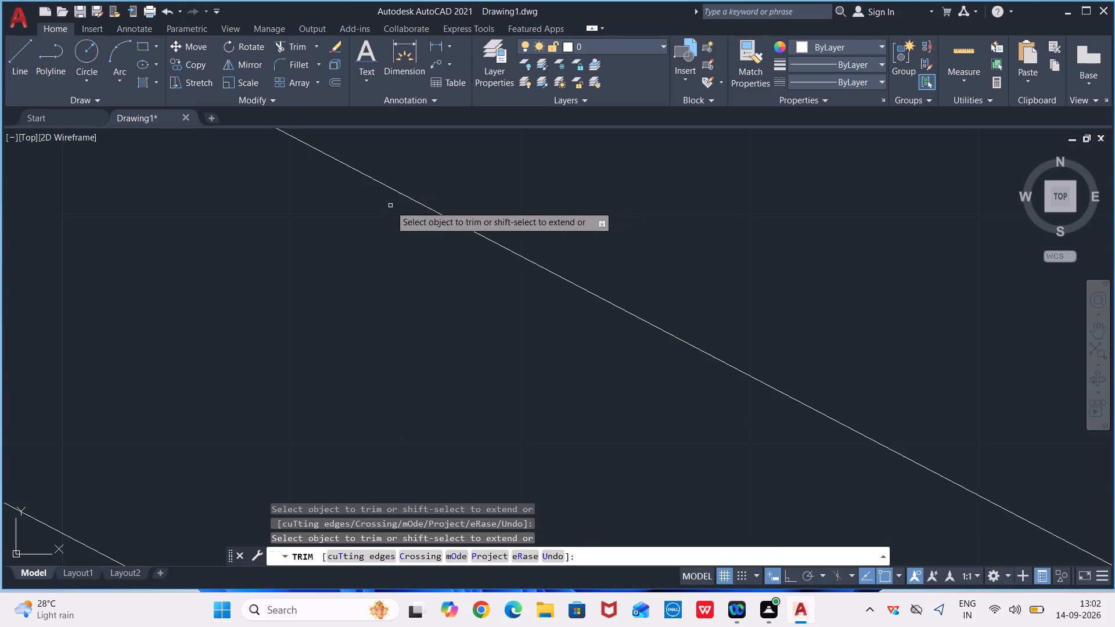
Trim the upper flight's ninth baluster, nearest the top post, to the handrail's lower line, clearing its top edge and both side ends.
{"action": "scroll", "coordinate": [384, 211], "scroll_direction": "down", "scroll_amount": 3}
{"action": "middle_click_drag", "start_coordinate": [267, 211], "coordinate": [517, 321]}
{"action": "scroll", "coordinate": [437, 303], "scroll_direction": "down", "scroll_amount": 3}
{"action": "middle_click_drag", "start_coordinate": [298, 279], "coordinate": [411, 319]}
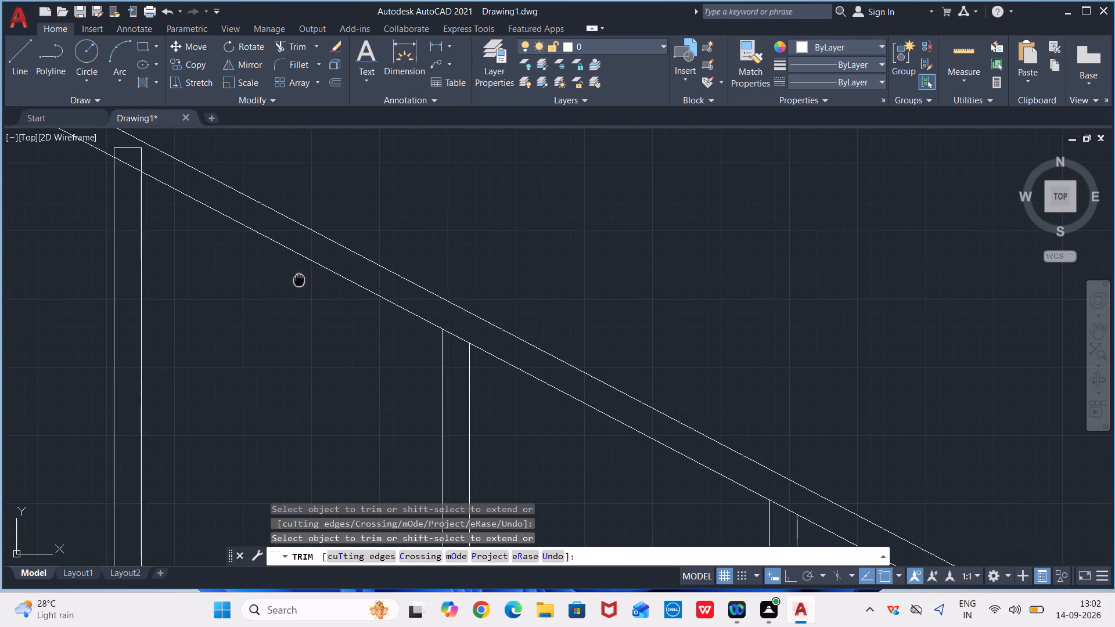
{"action": "middle_click_drag", "start_coordinate": [411, 319], "coordinate": [542, 369]}
{"action": "scroll", "coordinate": [391, 257], "scroll_direction": "up", "scroll_amount": 2}
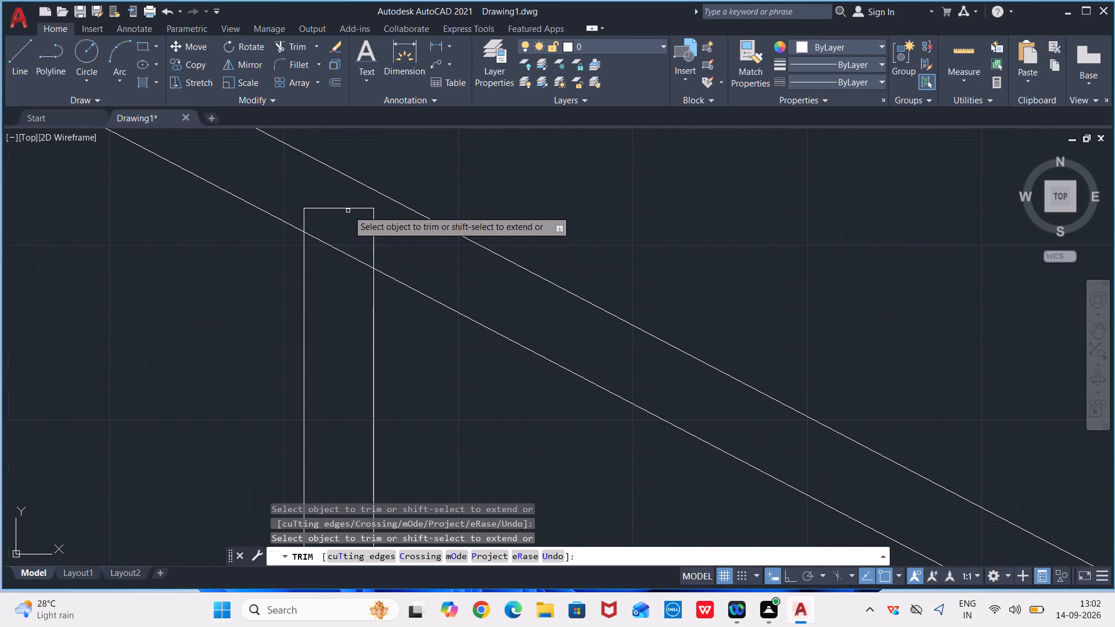
{"action": "left_click", "coordinate": [348, 208]}
{"action": "left_click", "coordinate": [373, 232]}
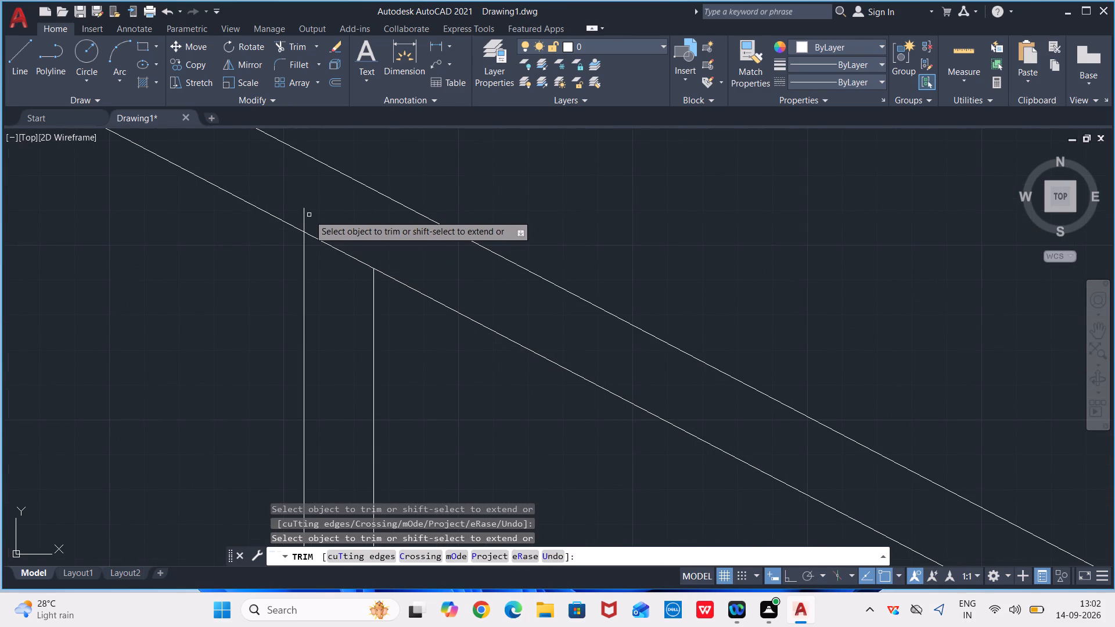
{"action": "left_click", "coordinate": [303, 216]}
Trim the top post's stair-side edge back to the handrail's lower line, and cut that handrail line at the post's outer circle.
{"action": "scroll", "coordinate": [304, 212], "scroll_direction": "down", "scroll_amount": 4}
{"action": "middle_click_drag", "start_coordinate": [291, 213], "coordinate": [477, 420]}
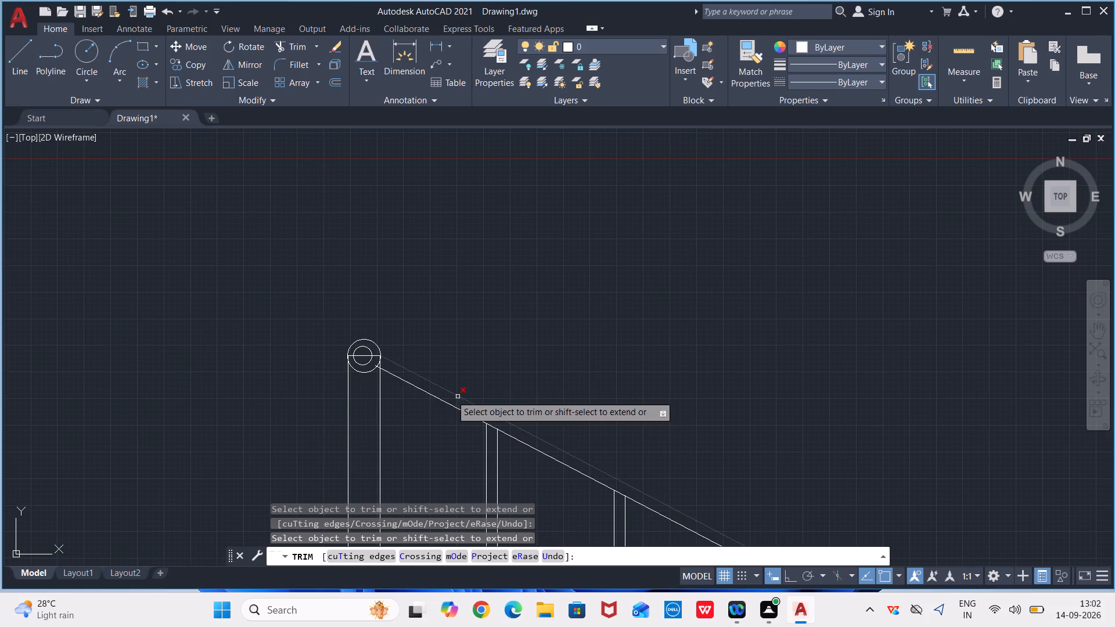
{"action": "scroll", "coordinate": [392, 380], "scroll_direction": "up", "scroll_amount": 3}
{"action": "scroll", "coordinate": [331, 322], "scroll_direction": "up", "scroll_amount": 4}
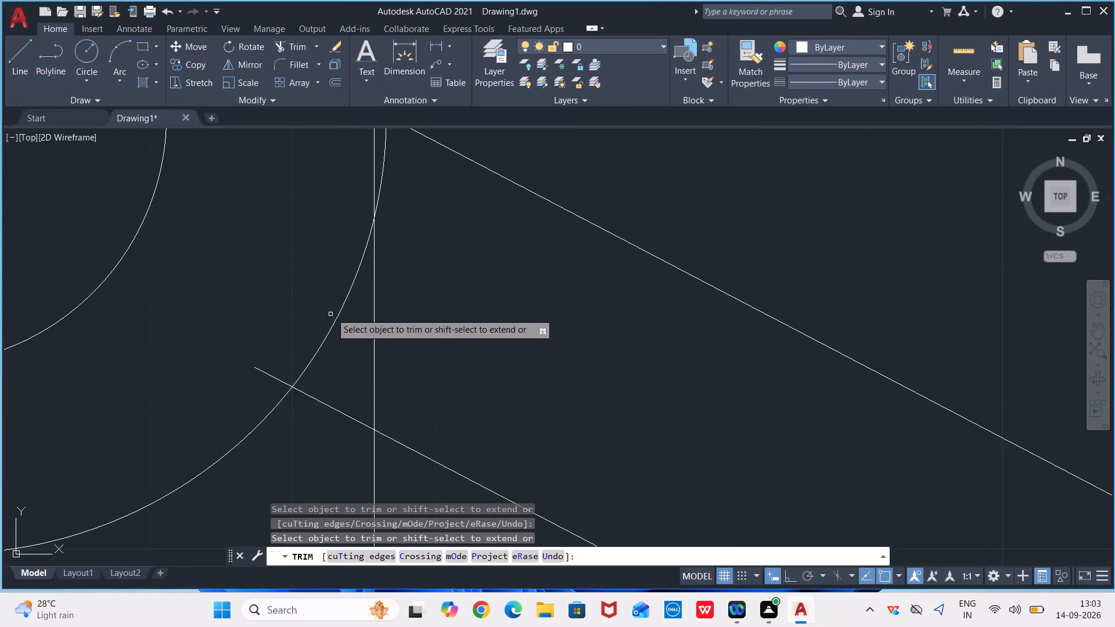
{"action": "left_click", "coordinate": [373, 163]}
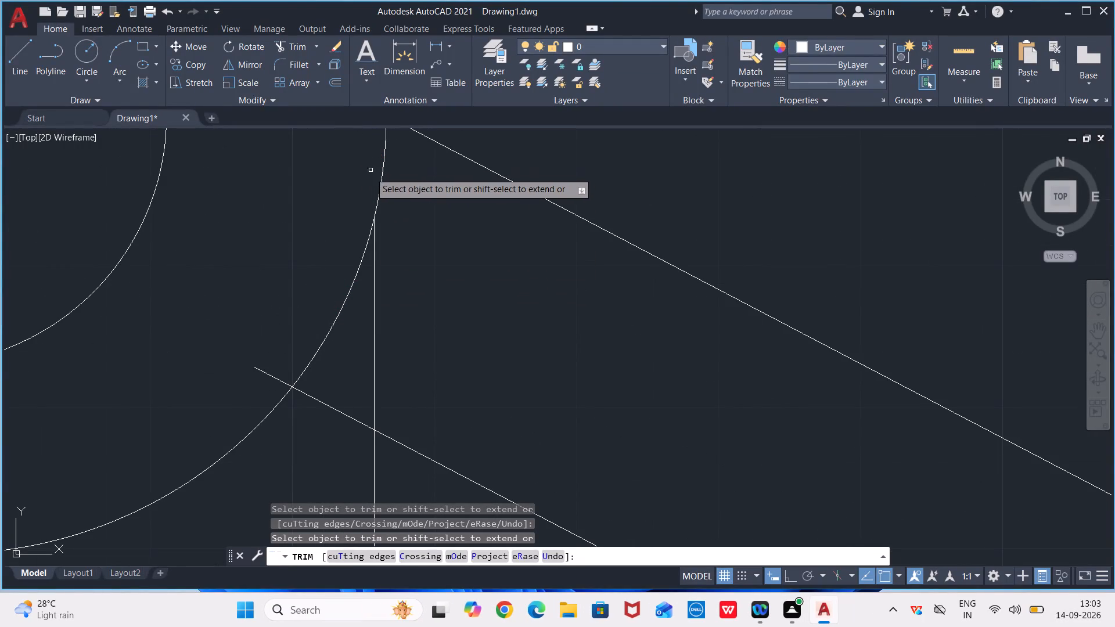
{"action": "left_click", "coordinate": [375, 352]}
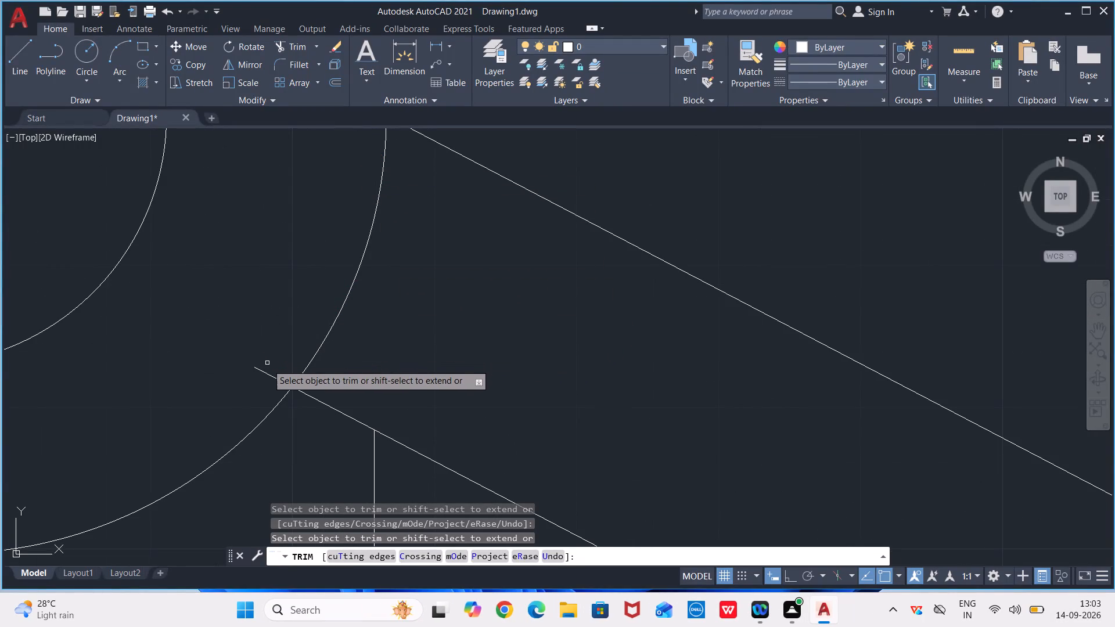
{"action": "left_click", "coordinate": [268, 374]}
Trim away the top post's horizontal top edge across both circles and its far side edge inside the outer circle, and end trimming.
{"action": "scroll", "coordinate": [285, 302], "scroll_direction": "down", "scroll_amount": 2}
{"action": "middle_click_drag", "start_coordinate": [285, 301], "coordinate": [305, 374]}
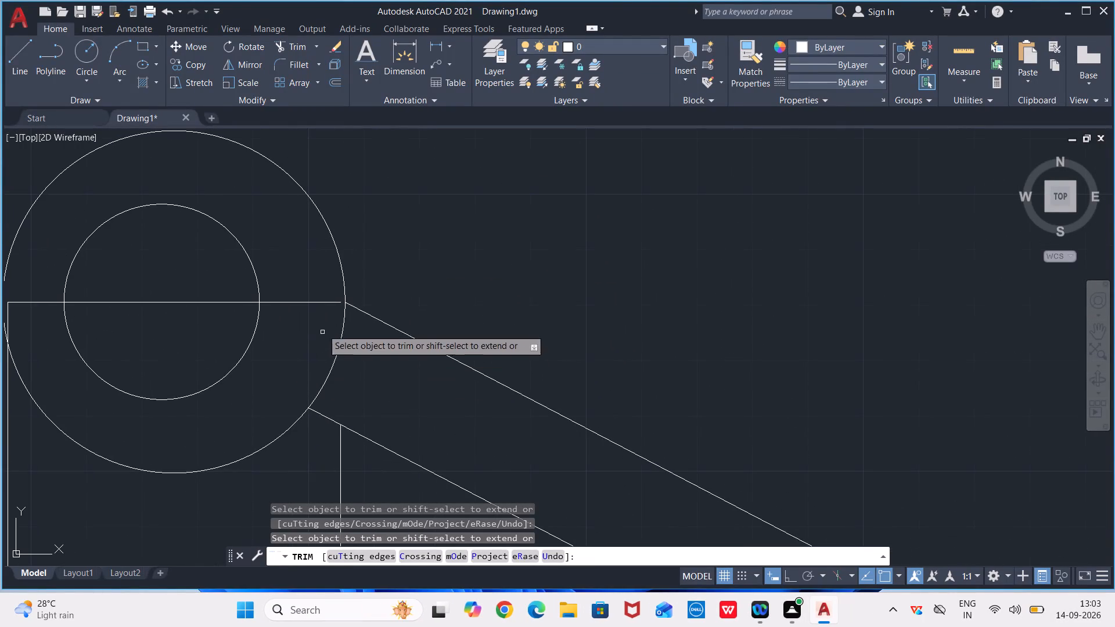
{"action": "left_click", "coordinate": [308, 302]}
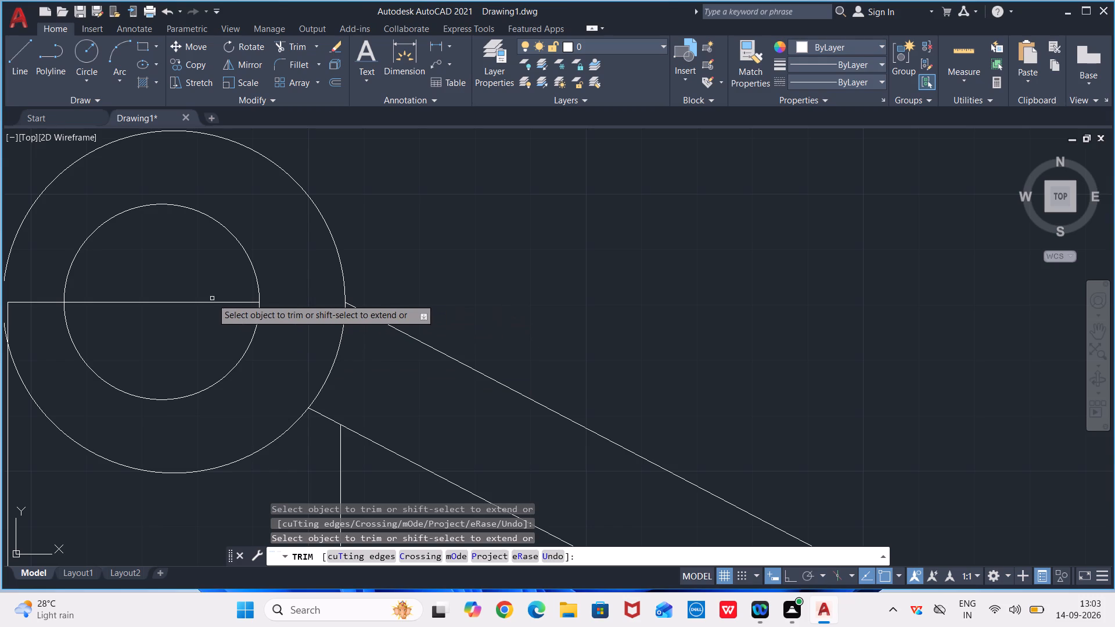
{"action": "left_click", "coordinate": [210, 304]}
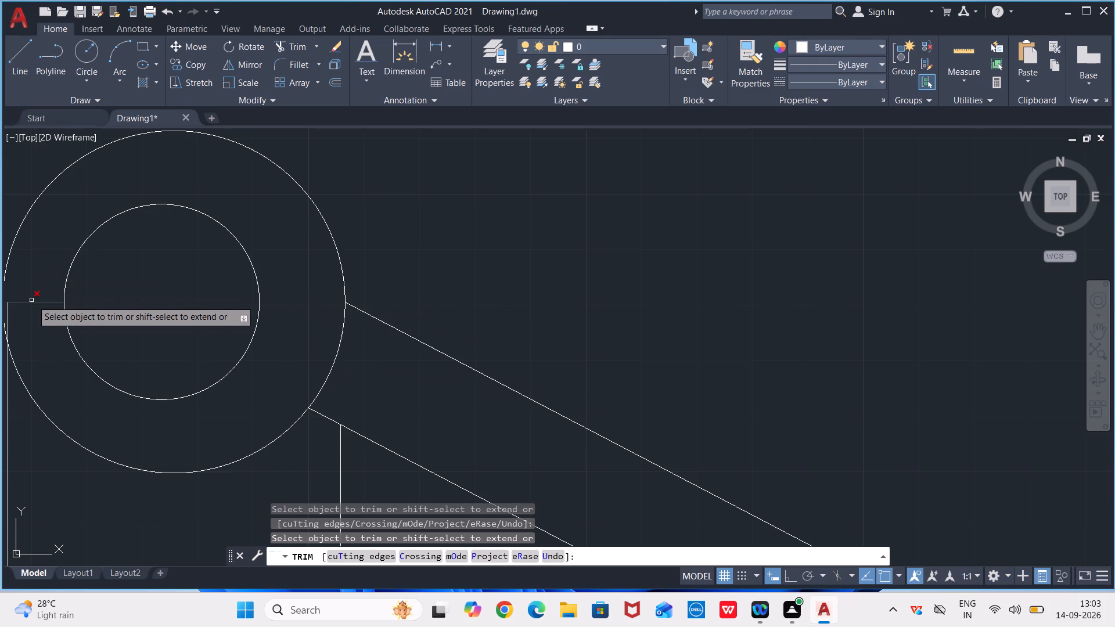
{"action": "left_click", "coordinate": [32, 300]}
{"action": "scroll", "coordinate": [55, 300], "scroll_direction": "up", "scroll_amount": 1}
{"action": "middle_click_drag", "start_coordinate": [90, 300], "coordinate": [312, 301]}
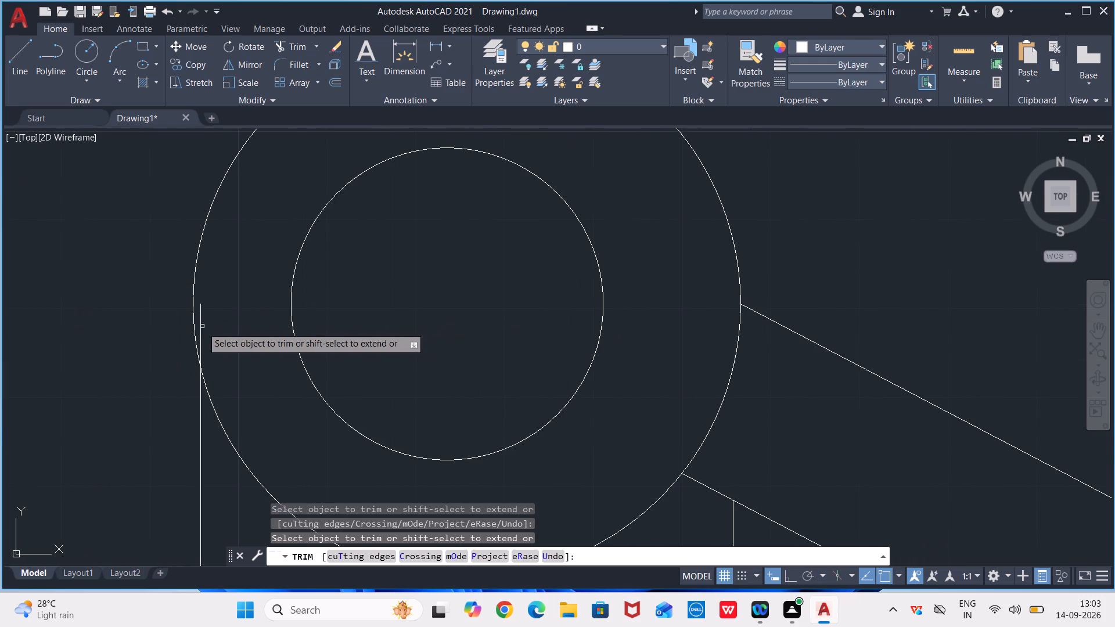
{"action": "left_click", "coordinate": [200, 329]}
{"action": "scroll", "coordinate": [328, 331], "scroll_direction": "down", "scroll_amount": 3}
{"action": "middle_click_drag", "start_coordinate": [385, 397], "coordinate": [385, 397]}
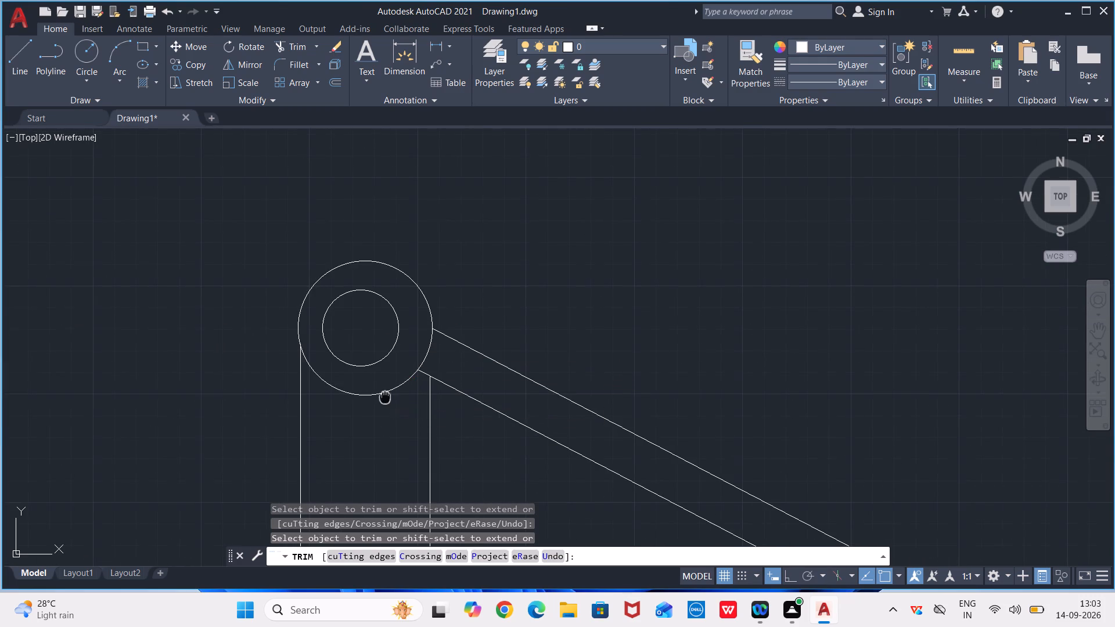
{"action": "middle_click_drag", "start_coordinate": [385, 397], "coordinate": [377, 309]}
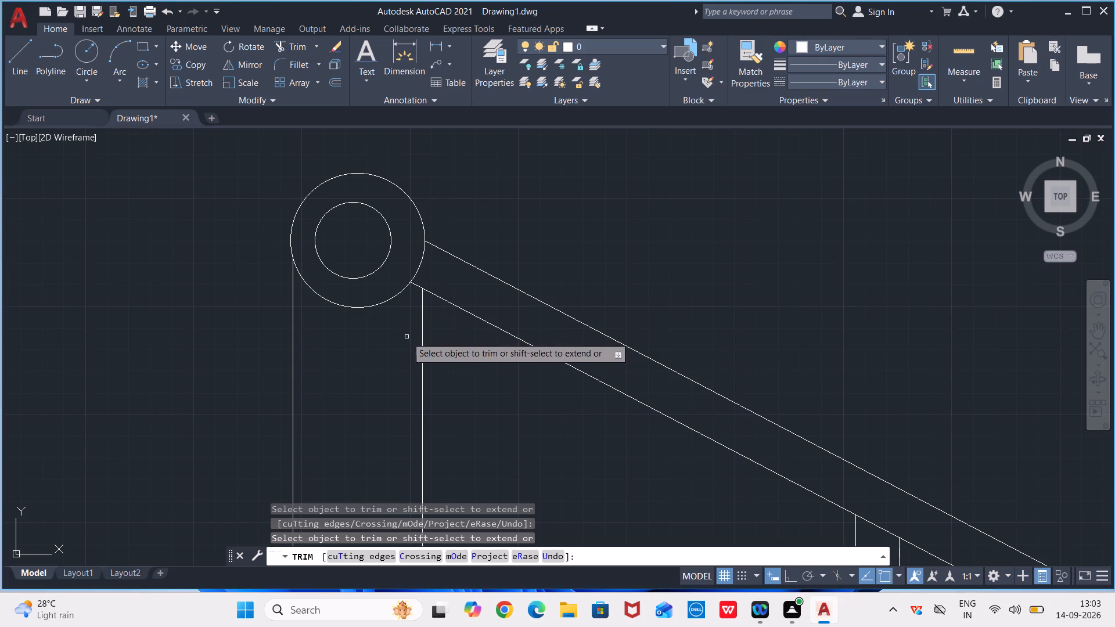
{"action": "middle_click_drag", "start_coordinate": [474, 363], "coordinate": [456, 272]}
{"action": "scroll", "coordinate": [454, 264], "scroll_direction": "down", "scroll_amount": 3}
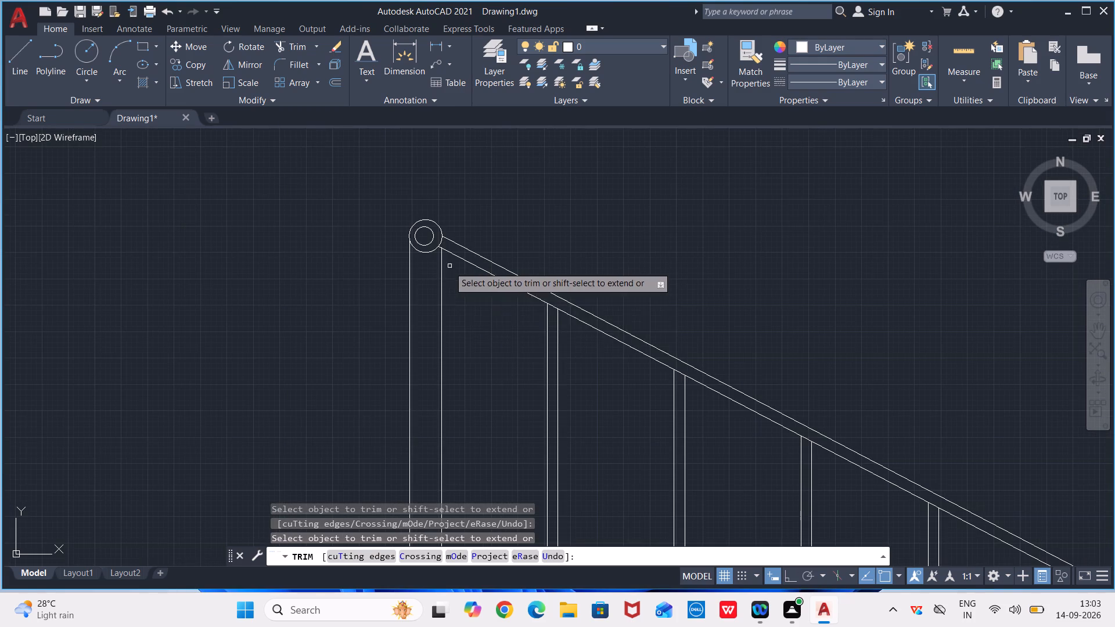
{"action": "middle_click_drag", "start_coordinate": [452, 330], "coordinate": [433, 240]}
{"action": "scroll", "coordinate": [426, 255], "scroll_direction": "down", "scroll_amount": 2}
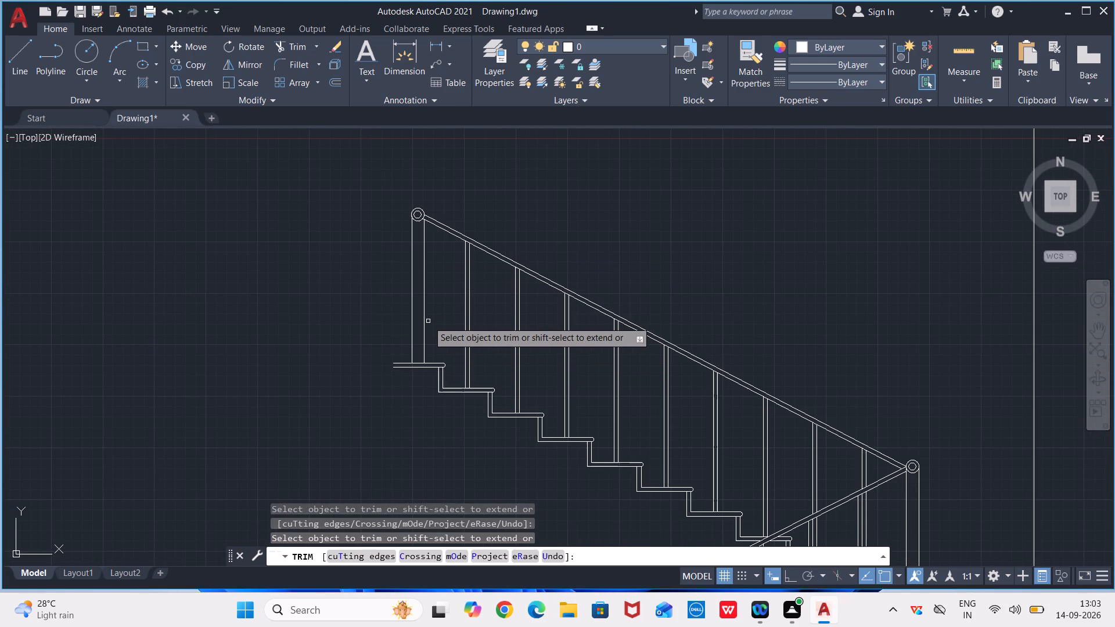
{"action": "key", "text": "Escape"}
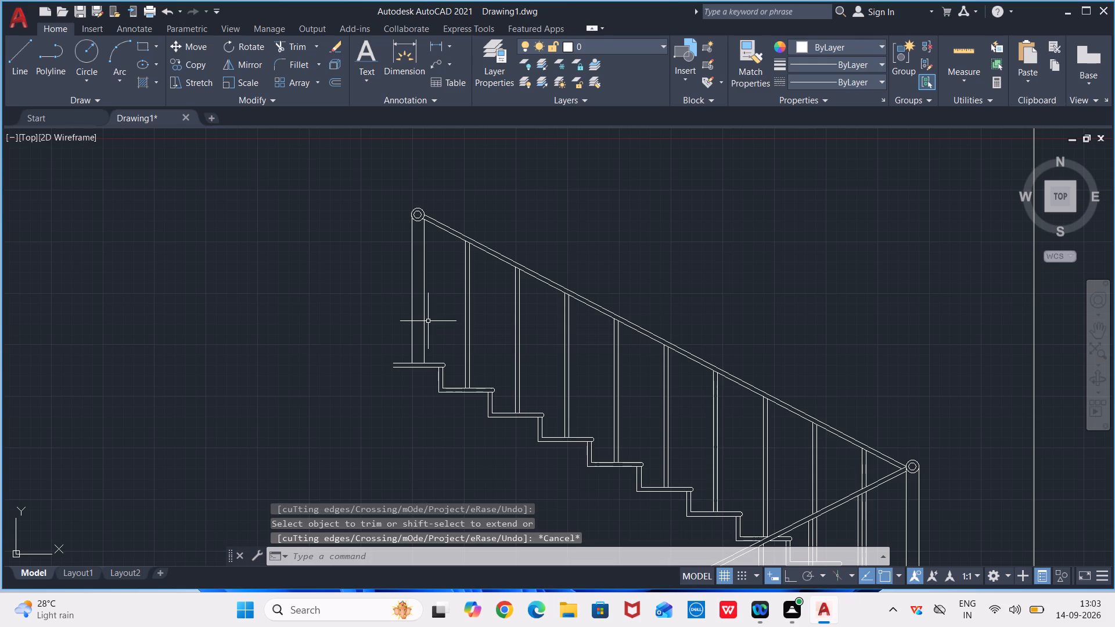
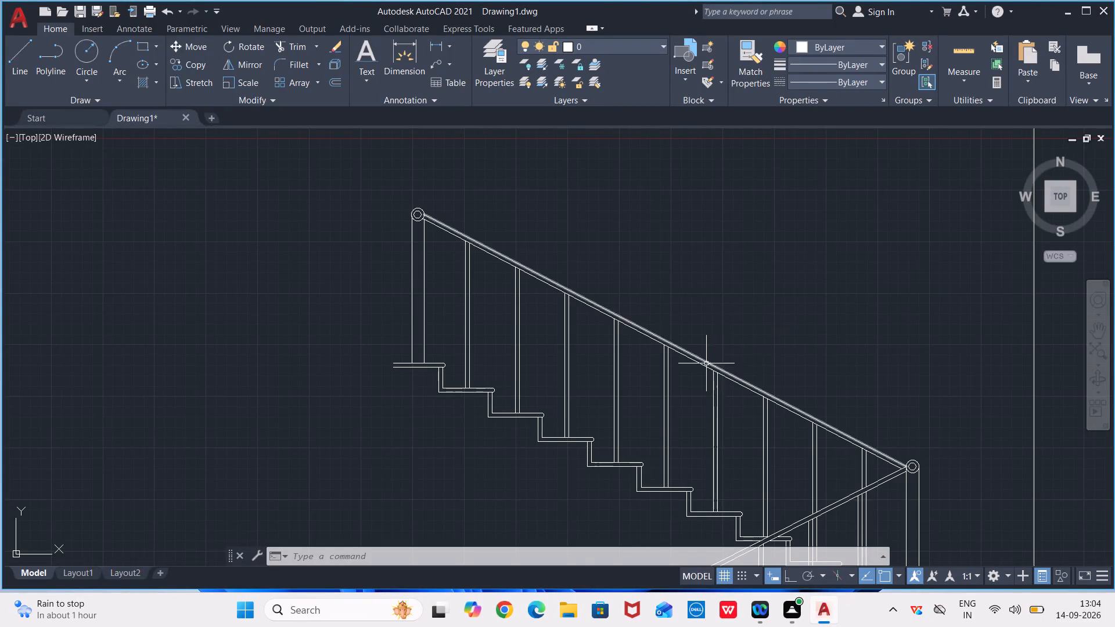
With Ortho on, draw a horizontal floor line 13' long from the foot of the lowest riser to the long vertical wall line.
{"action": "scroll", "coordinate": [706, 363], "scroll_direction": "down", "scroll_amount": 3}
{"action": "scroll", "coordinate": [613, 367], "scroll_direction": "up", "scroll_amount": 1}
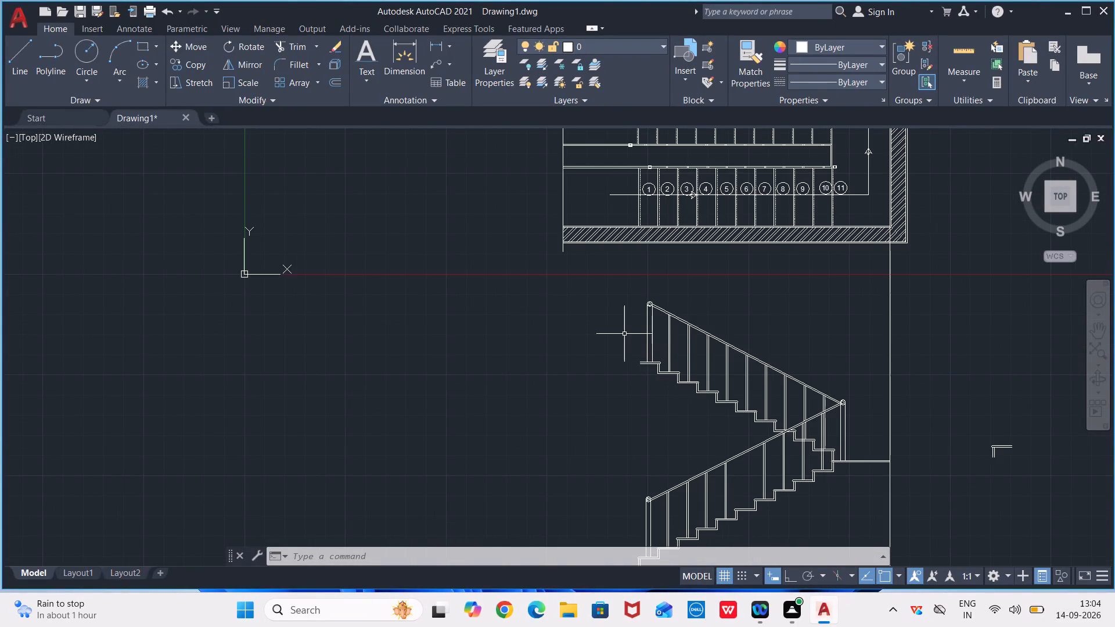
{"action": "scroll", "coordinate": [624, 334], "scroll_direction": "up", "scroll_amount": 1}
{"action": "scroll", "coordinate": [629, 349], "scroll_direction": "down", "scroll_amount": 1}
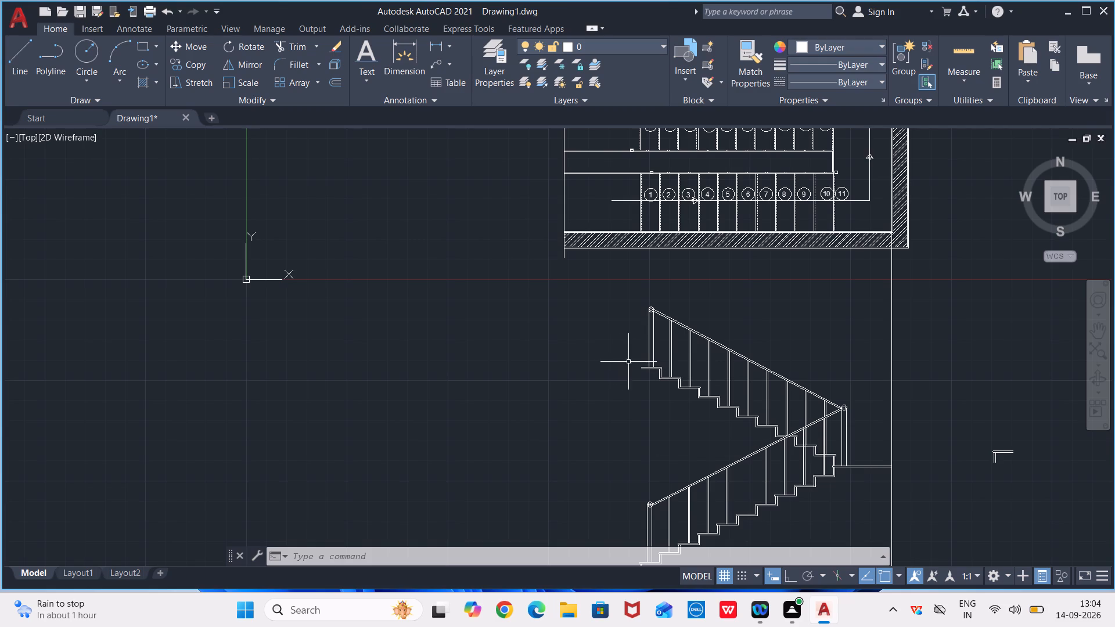
{"action": "middle_click_drag", "start_coordinate": [635, 367], "coordinate": [572, 305]}
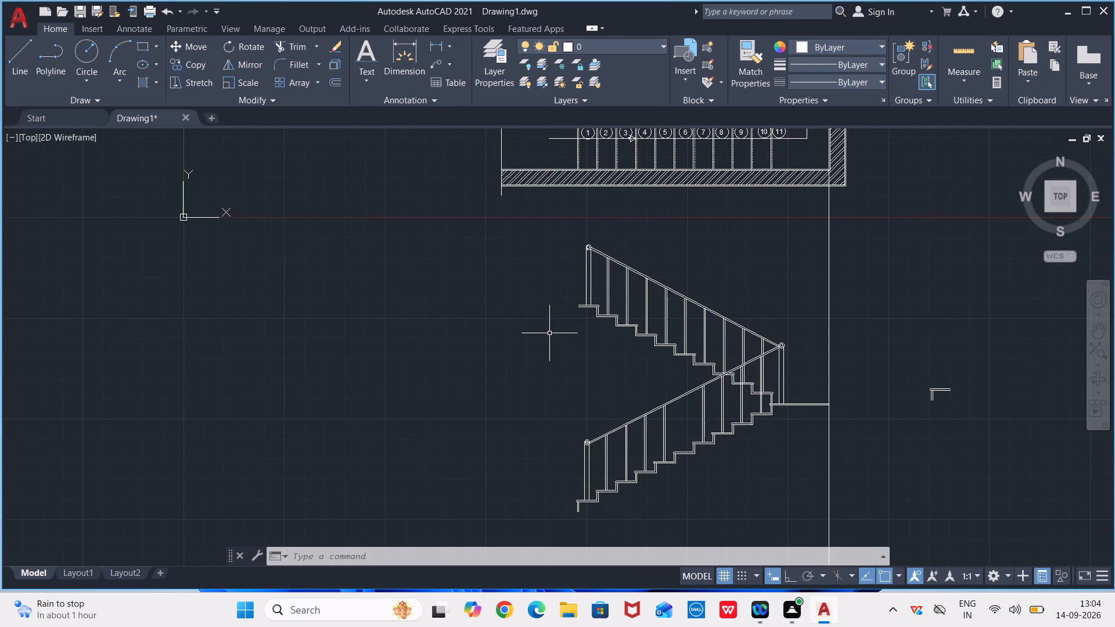
{"action": "middle_click_drag", "start_coordinate": [549, 366], "coordinate": [506, 277]}
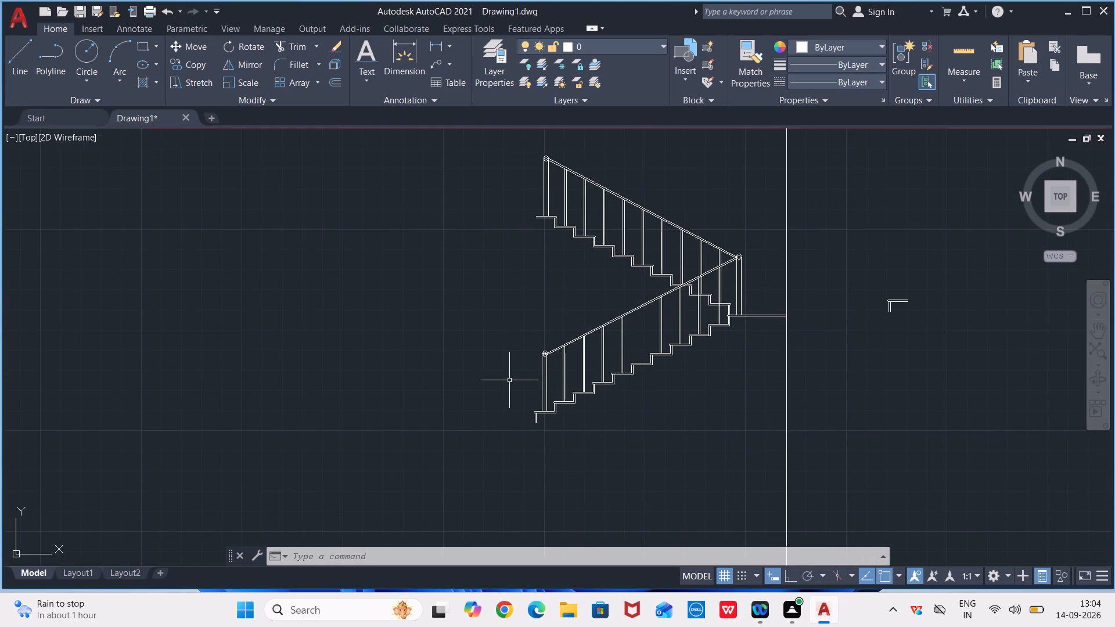
{"action": "key", "text": "l"}
{"action": "key", "text": "Return"}
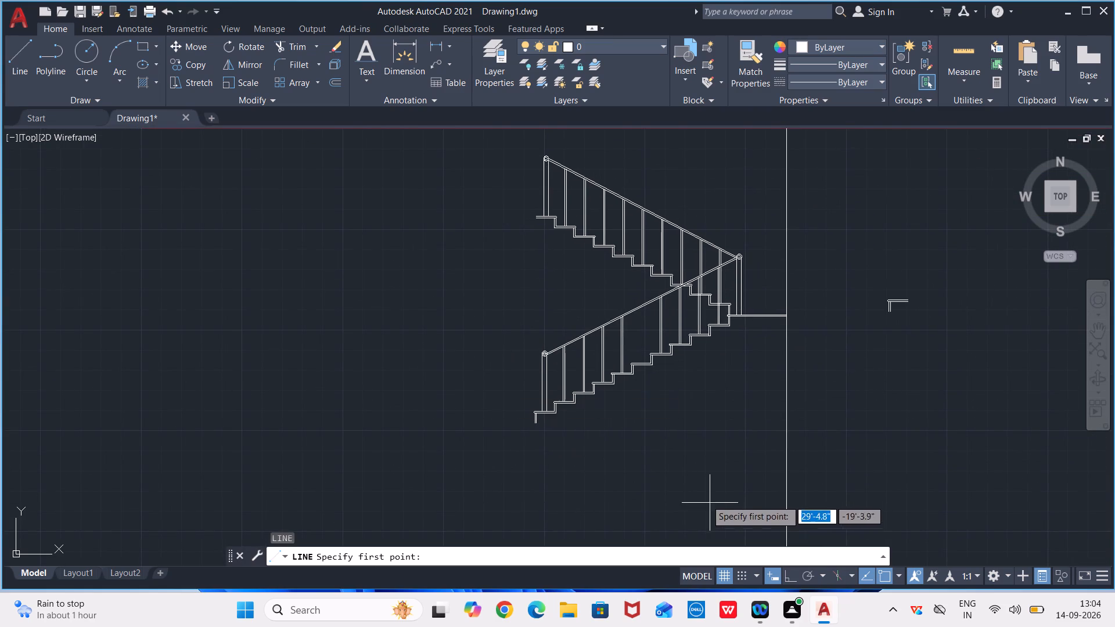
{"action": "left_click", "coordinate": [790, 581]}
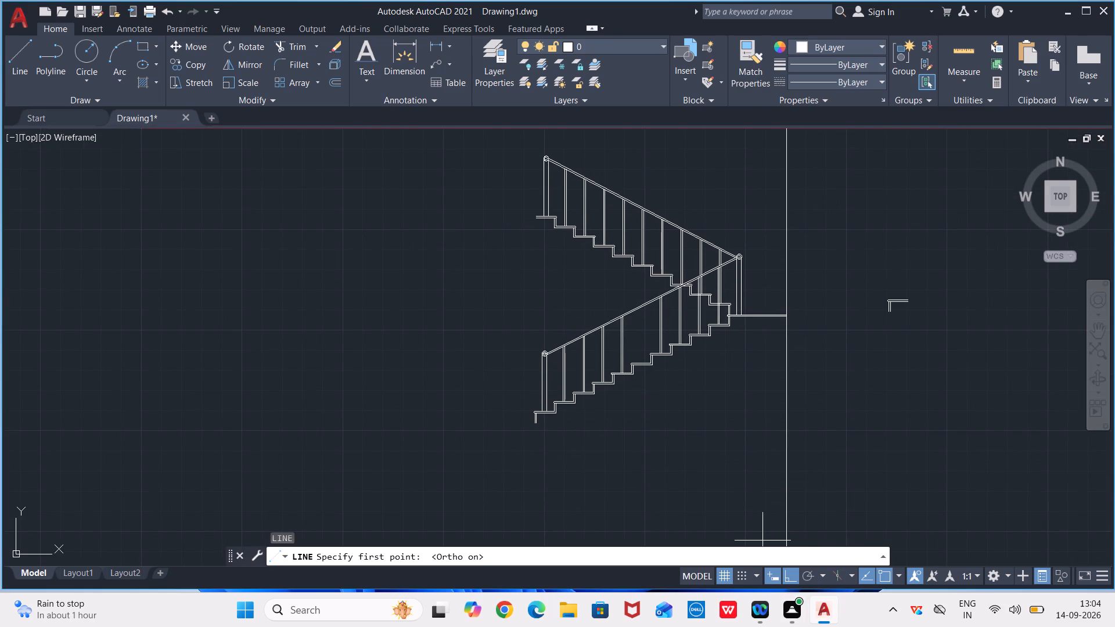
{"action": "scroll", "coordinate": [693, 518], "scroll_direction": "up", "scroll_amount": 2}
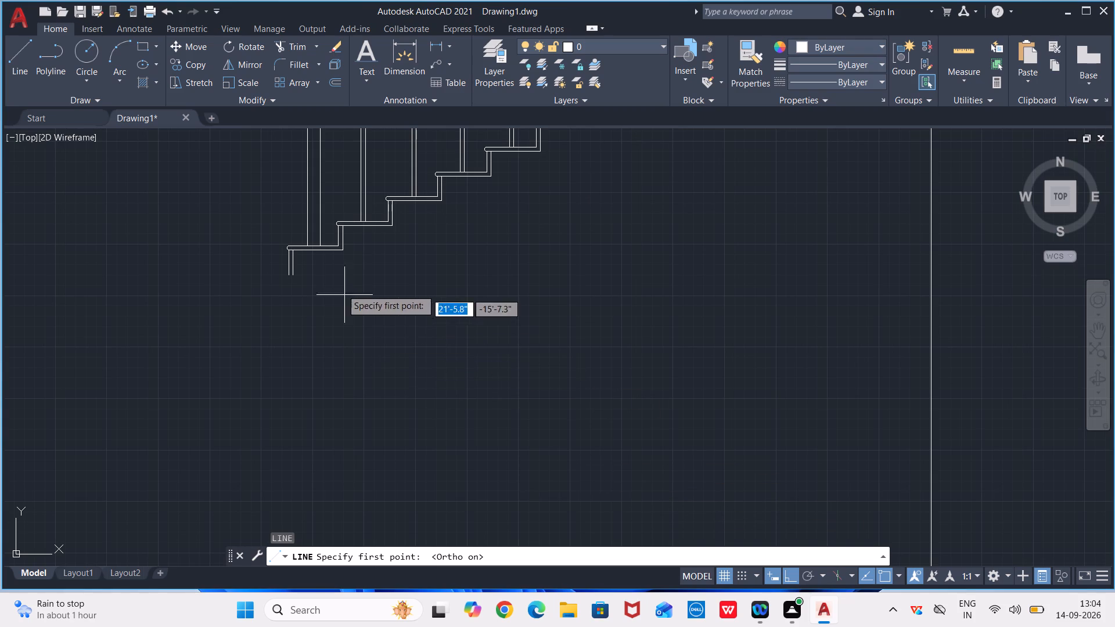
{"action": "scroll", "coordinate": [294, 275], "scroll_direction": "up", "scroll_amount": 2}
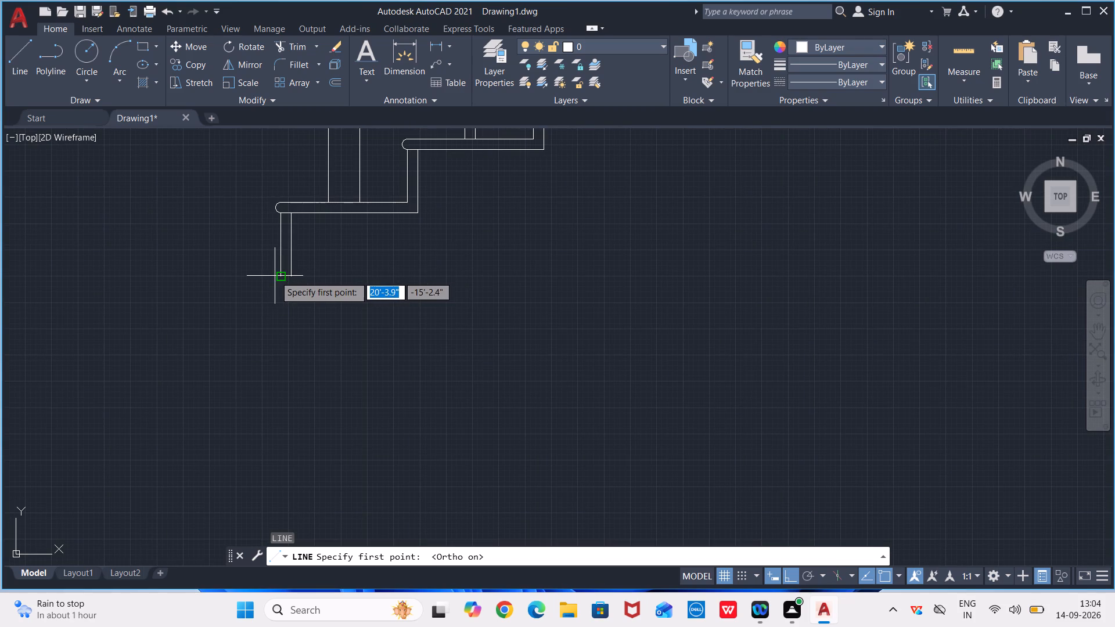
{"action": "left_click", "coordinate": [280, 272]}
{"action": "scroll", "coordinate": [835, 300], "scroll_direction": "down", "scroll_amount": 4}
{"action": "middle_click_drag", "start_coordinate": [847, 297], "coordinate": [547, 383]}
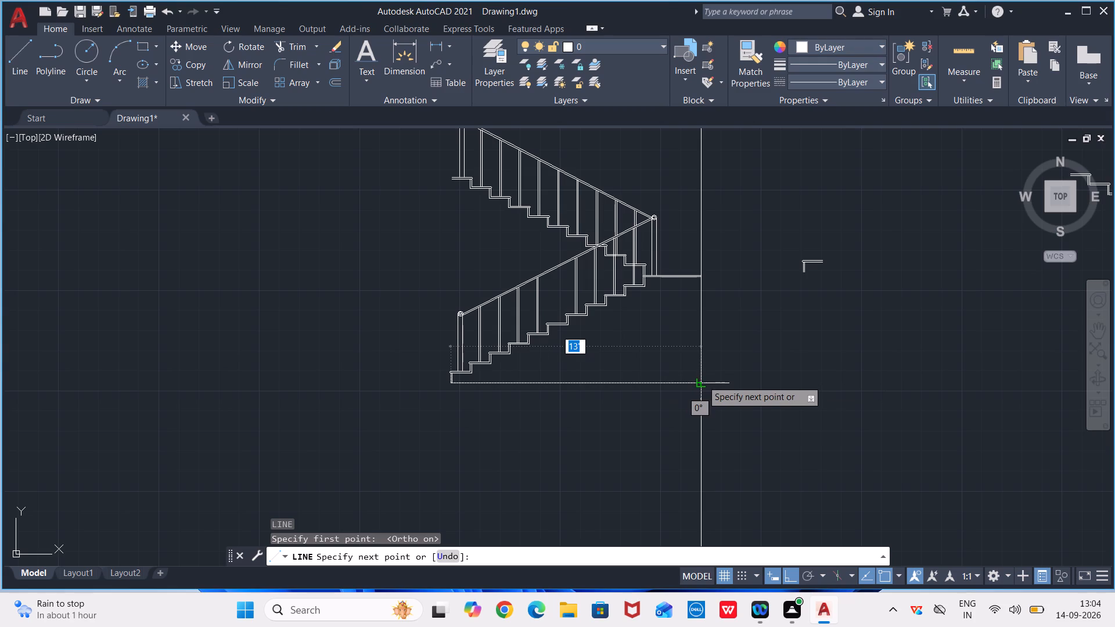
{"action": "left_click", "coordinate": [702, 380]}
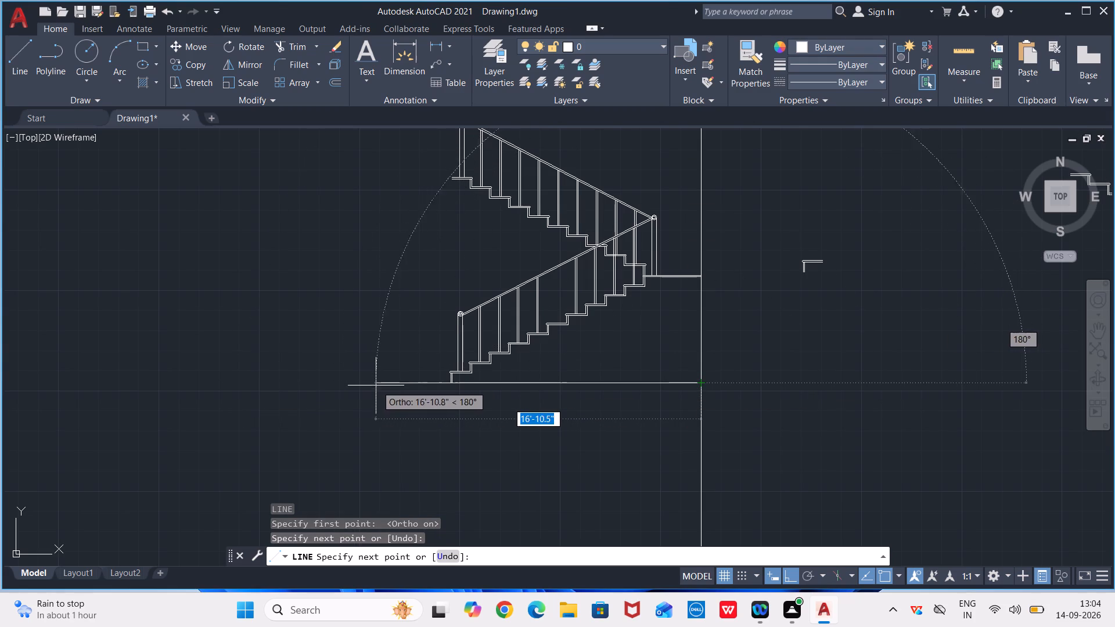
Continue the line back along the floor past the lowest step, and raise a vertical wall line from its end to above the top landing.
{"action": "left_click", "coordinate": [407, 386]}
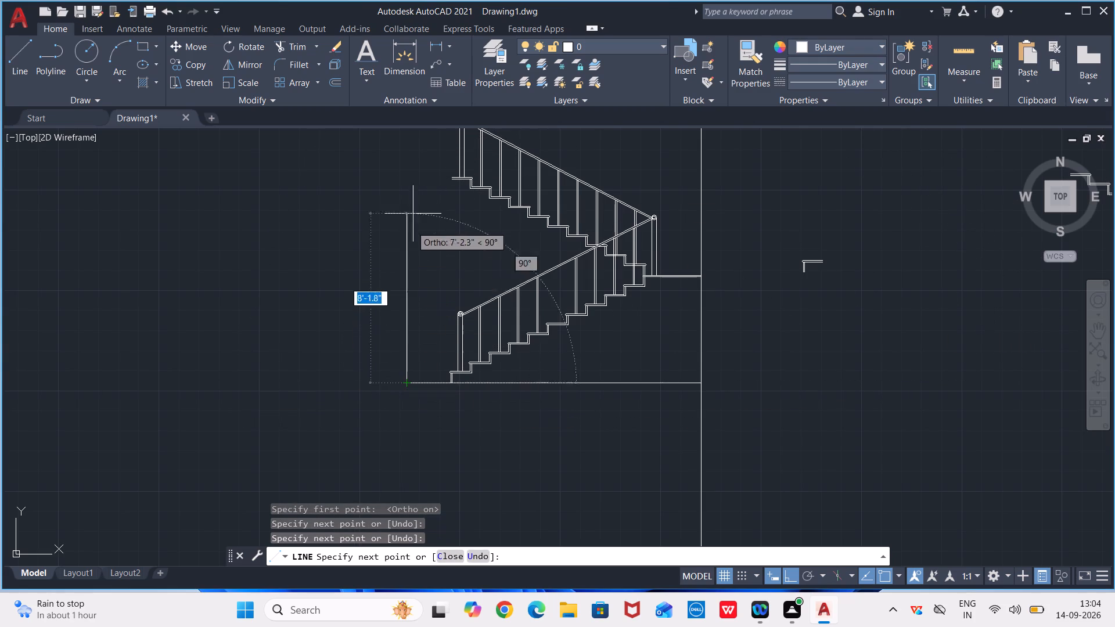
{"action": "middle_click_drag", "start_coordinate": [430, 181], "coordinate": [423, 288]}
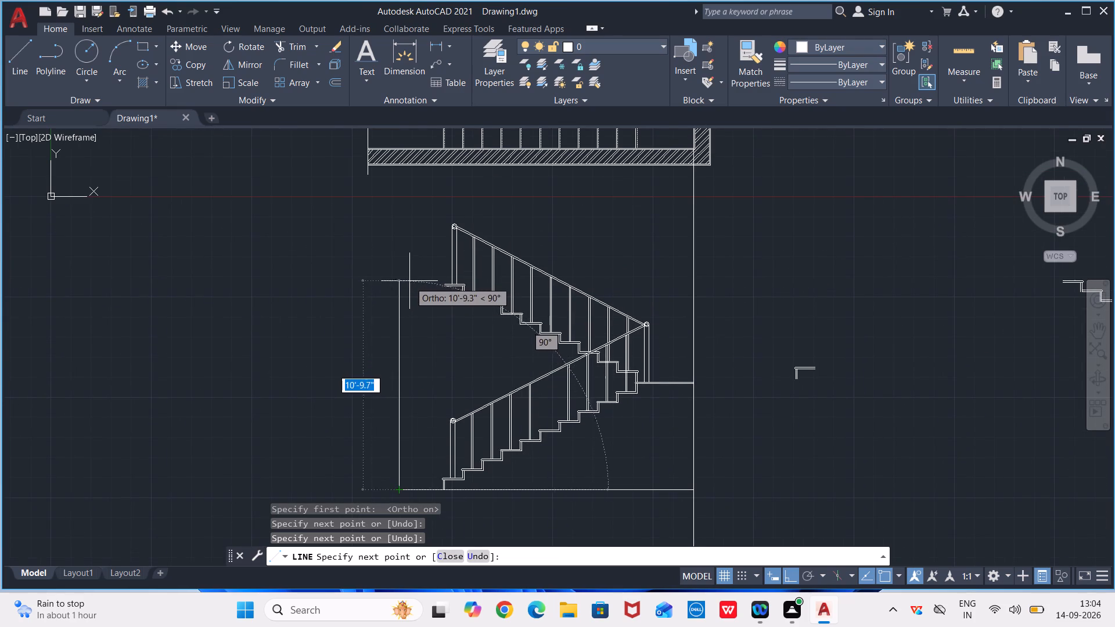
{"action": "left_click", "coordinate": [405, 260]}
{"action": "key", "text": "Escape"}
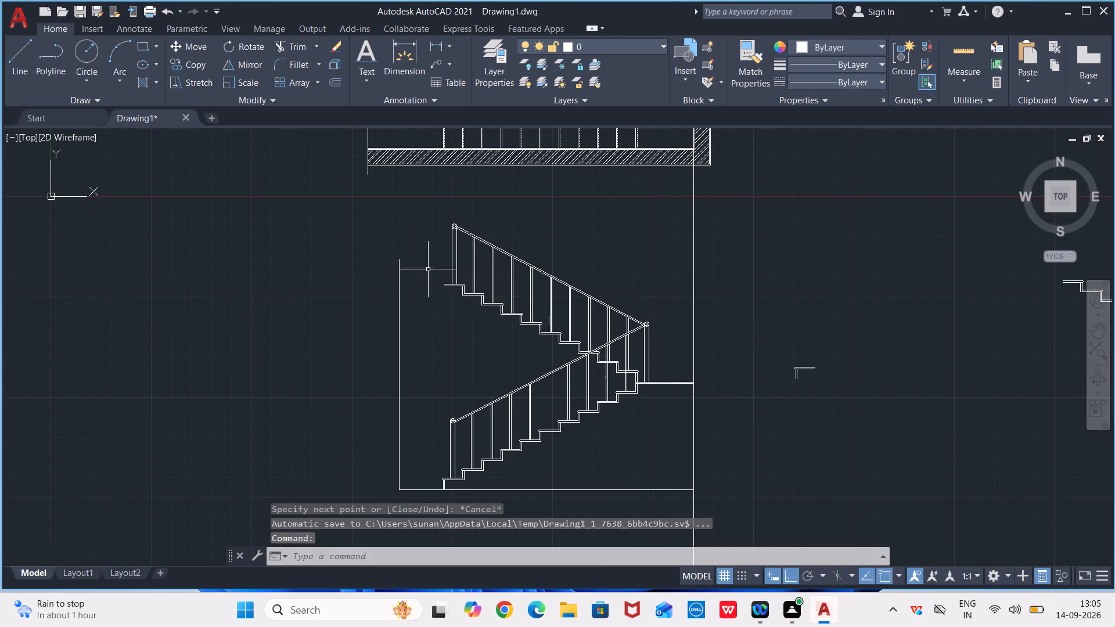
Extend both horizontal lines of the top landing to the new vertical wall line.
{"action": "scroll", "coordinate": [452, 287], "scroll_direction": "up", "scroll_amount": 3}
{"action": "type", "text": "EX"}
{"action": "key", "text": "Return"}
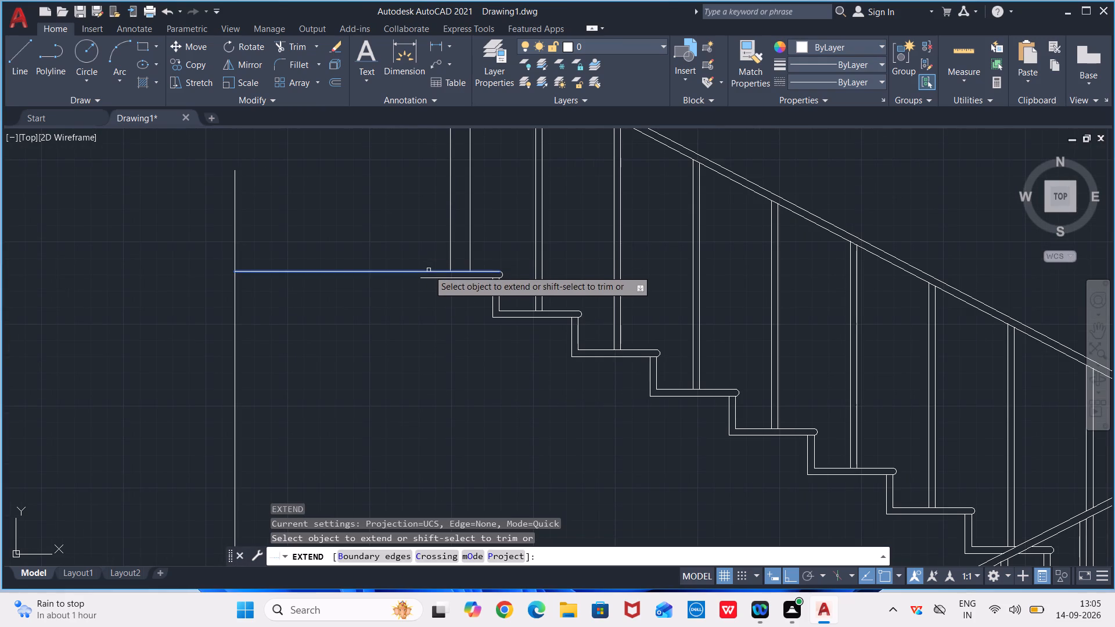
{"action": "left_click", "coordinate": [429, 270]}
{"action": "left_click", "coordinate": [430, 279]}
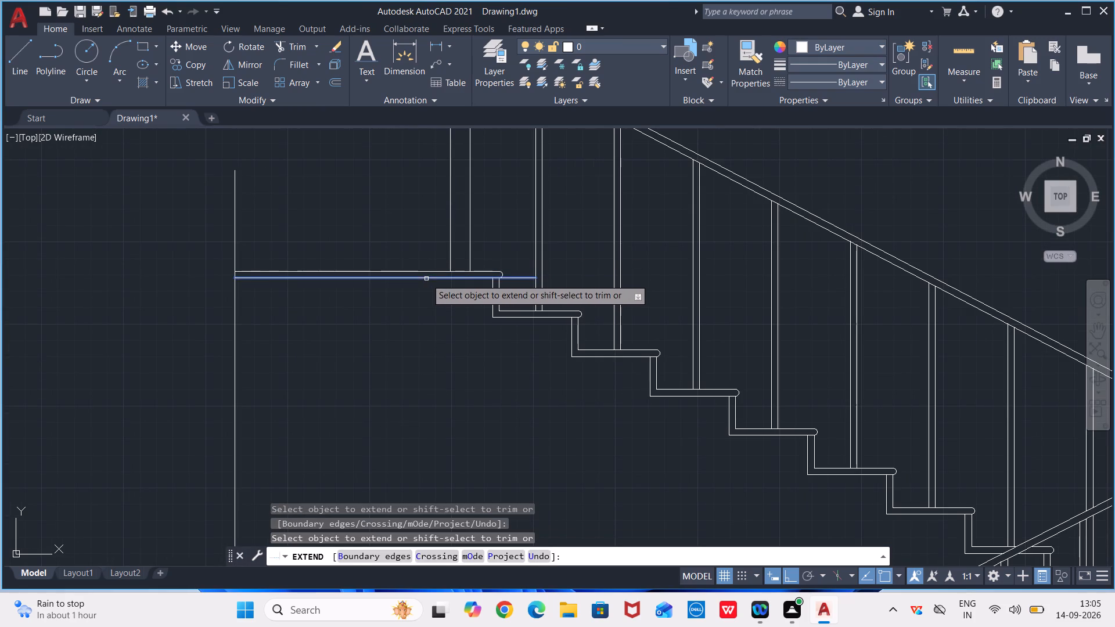
{"action": "key", "text": "Escape"}
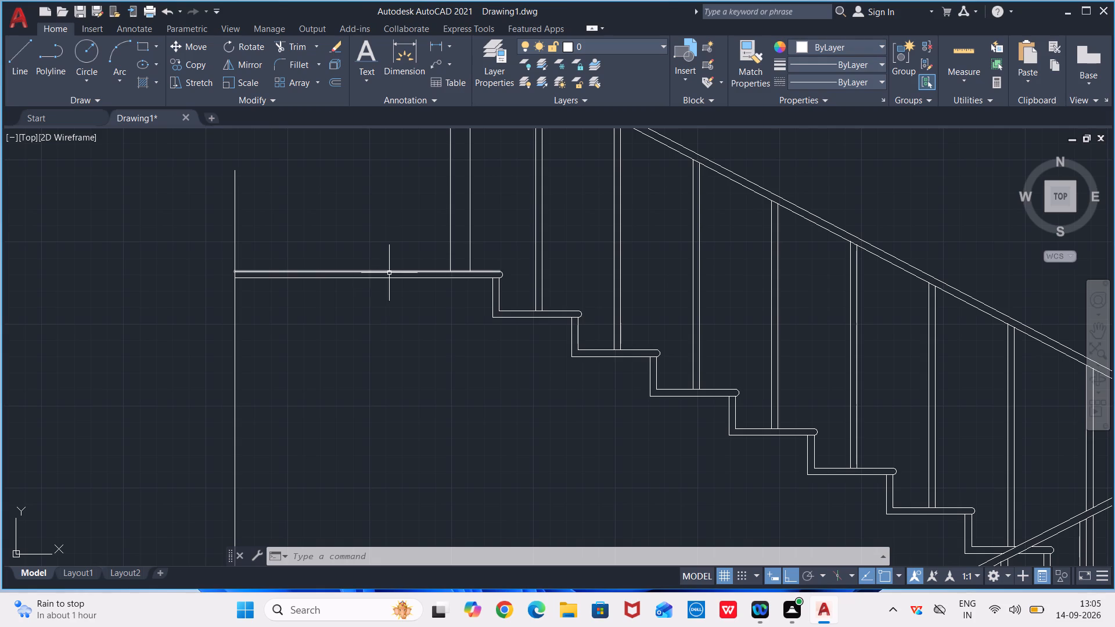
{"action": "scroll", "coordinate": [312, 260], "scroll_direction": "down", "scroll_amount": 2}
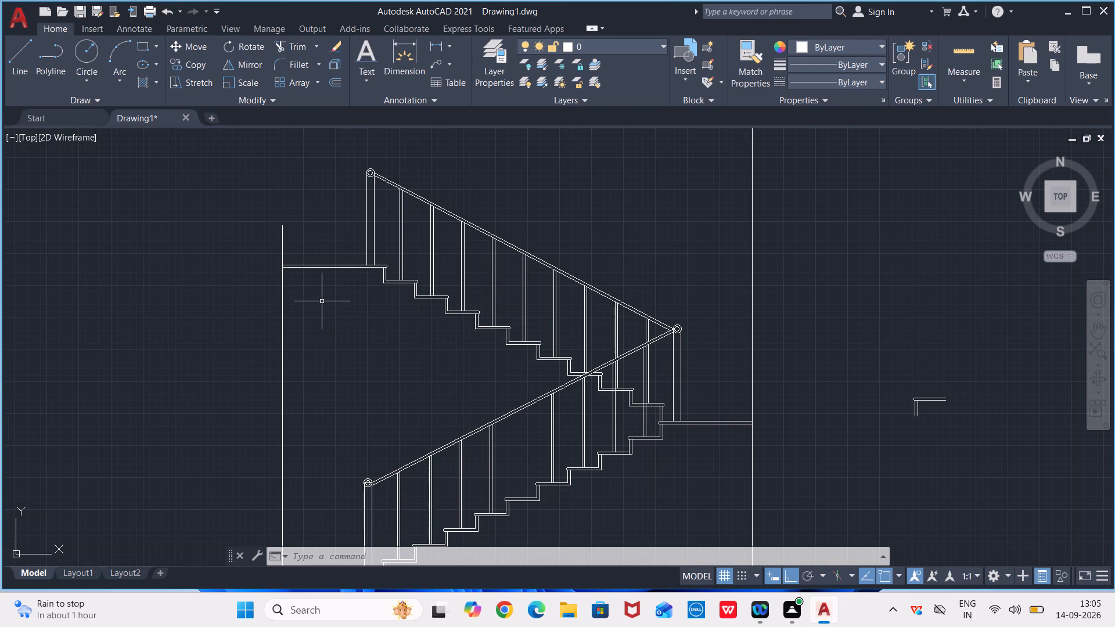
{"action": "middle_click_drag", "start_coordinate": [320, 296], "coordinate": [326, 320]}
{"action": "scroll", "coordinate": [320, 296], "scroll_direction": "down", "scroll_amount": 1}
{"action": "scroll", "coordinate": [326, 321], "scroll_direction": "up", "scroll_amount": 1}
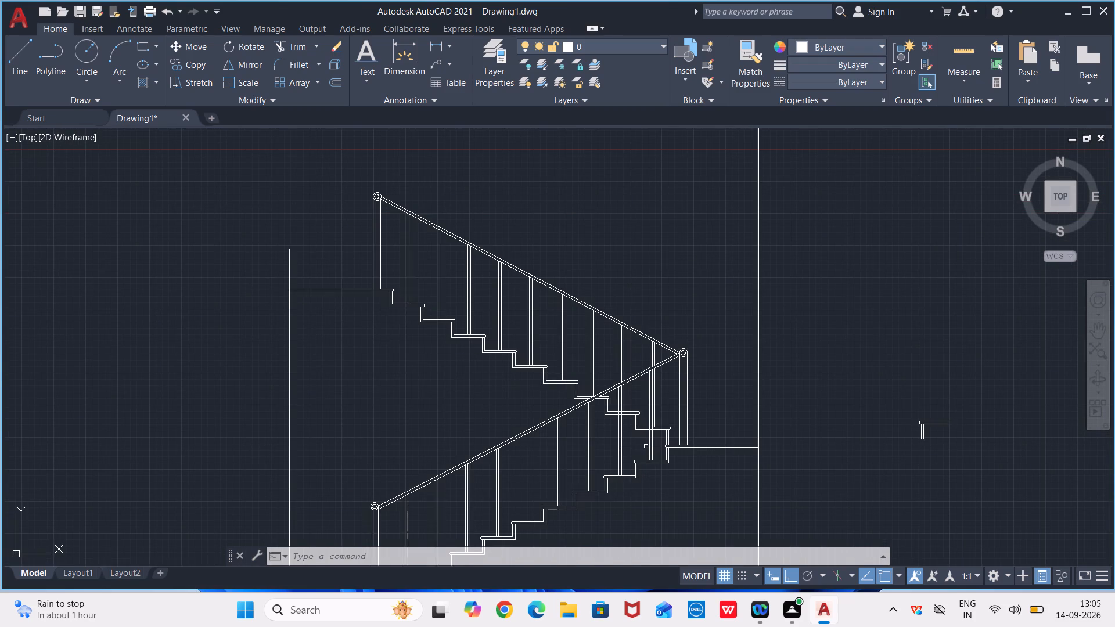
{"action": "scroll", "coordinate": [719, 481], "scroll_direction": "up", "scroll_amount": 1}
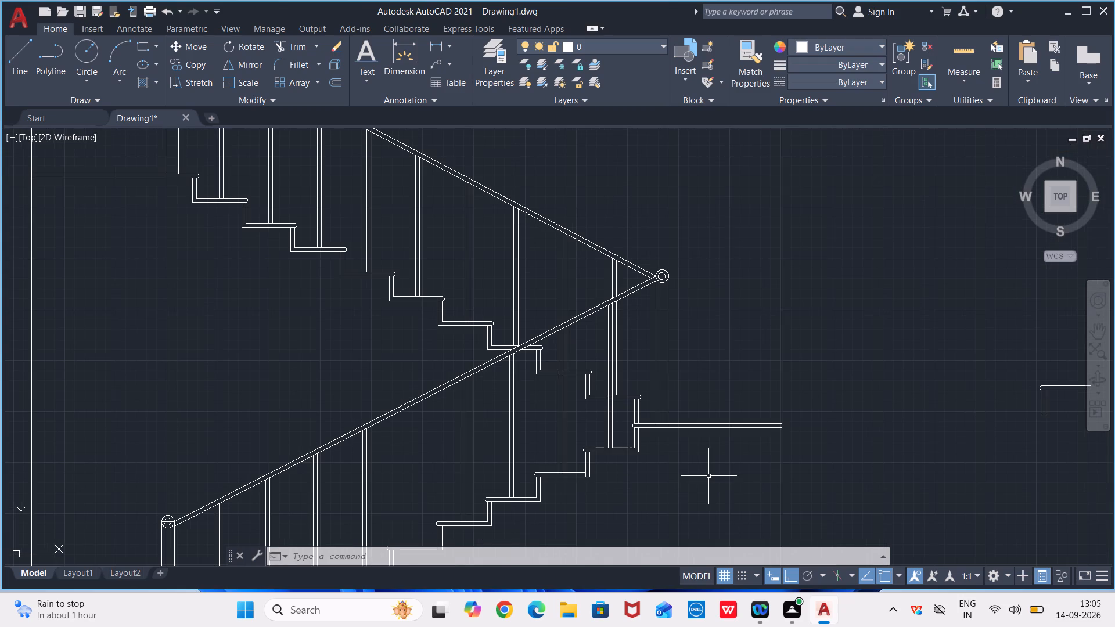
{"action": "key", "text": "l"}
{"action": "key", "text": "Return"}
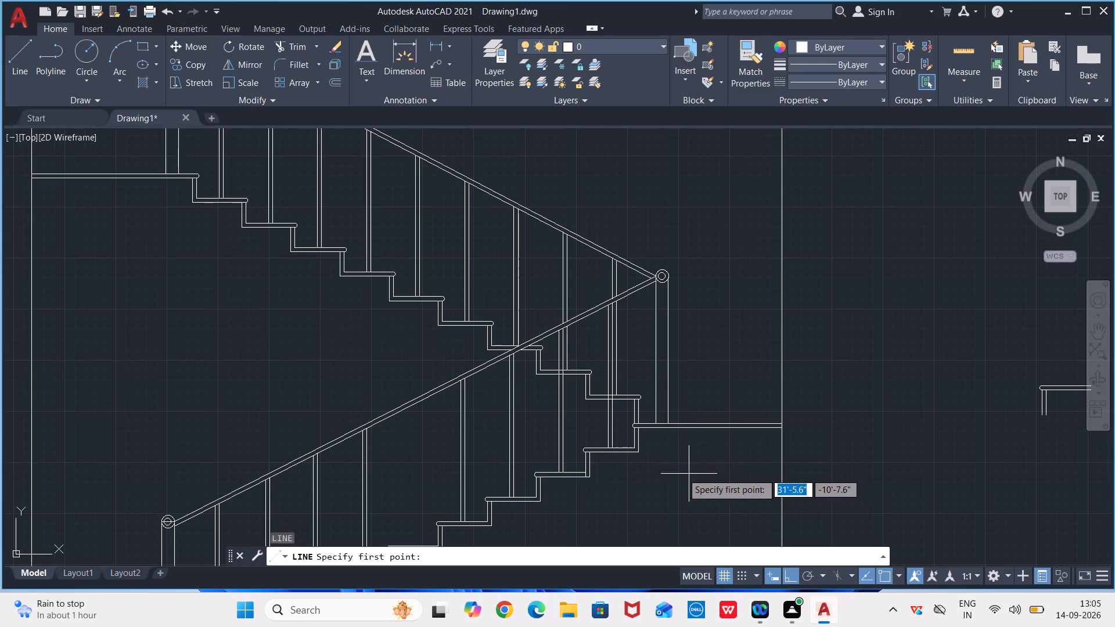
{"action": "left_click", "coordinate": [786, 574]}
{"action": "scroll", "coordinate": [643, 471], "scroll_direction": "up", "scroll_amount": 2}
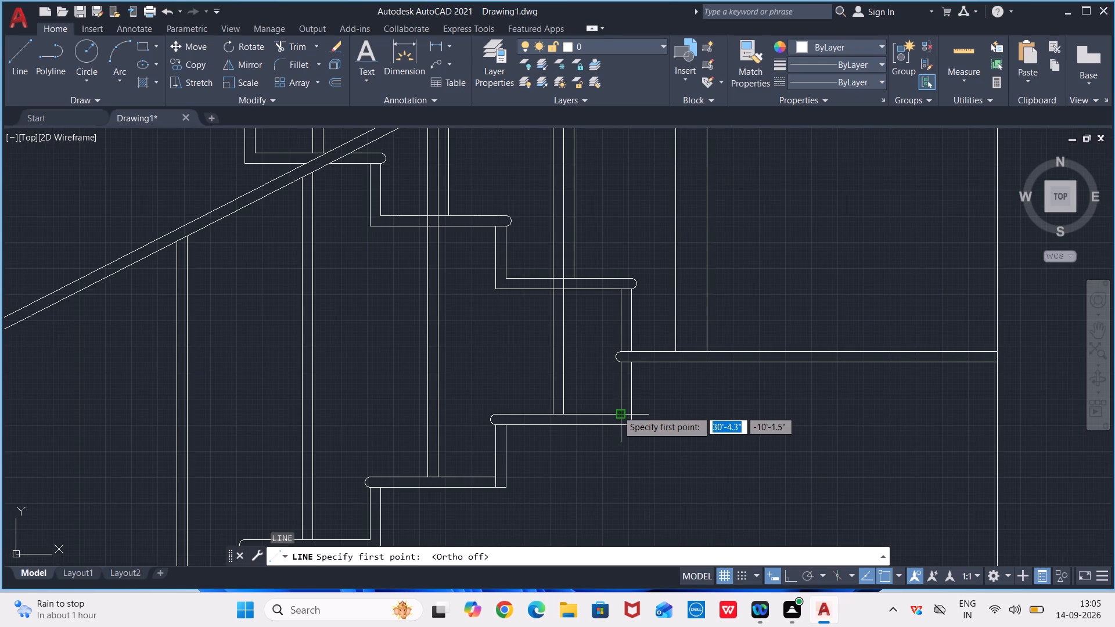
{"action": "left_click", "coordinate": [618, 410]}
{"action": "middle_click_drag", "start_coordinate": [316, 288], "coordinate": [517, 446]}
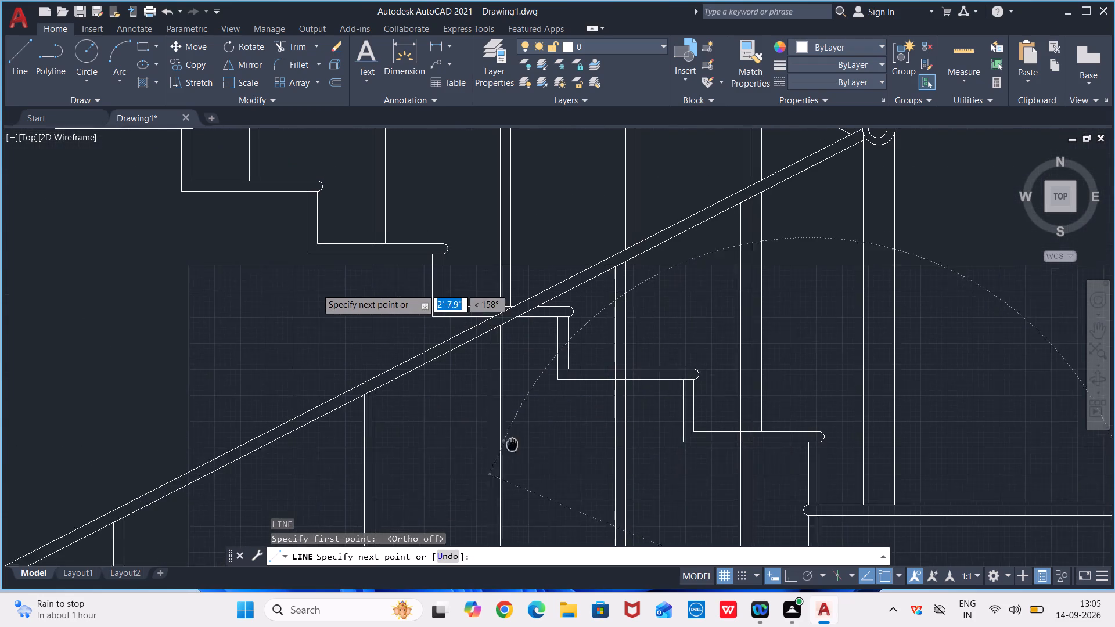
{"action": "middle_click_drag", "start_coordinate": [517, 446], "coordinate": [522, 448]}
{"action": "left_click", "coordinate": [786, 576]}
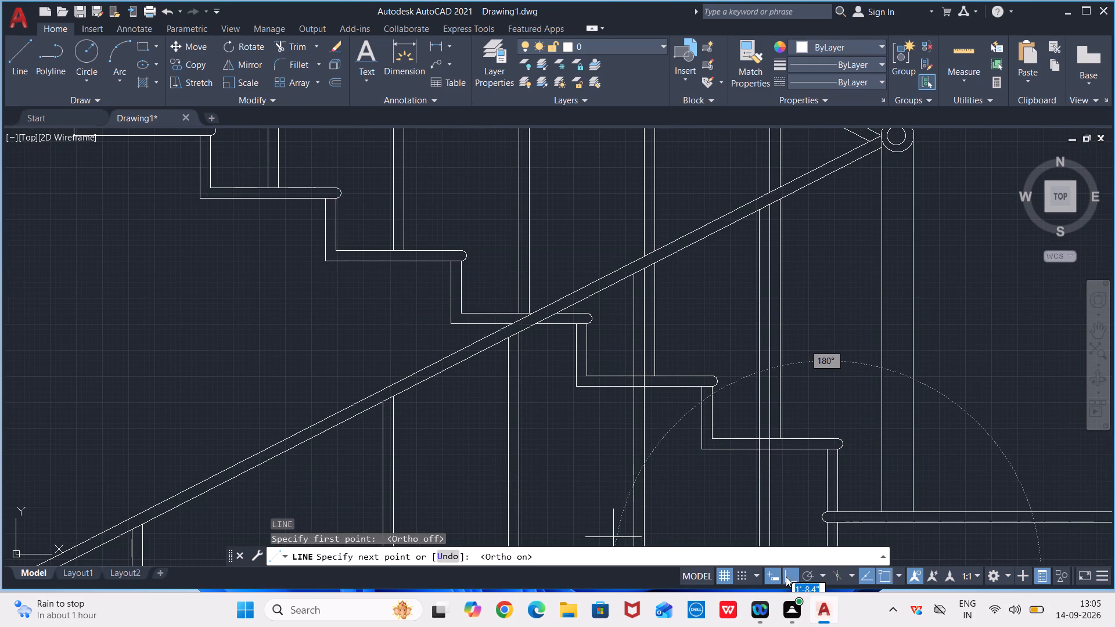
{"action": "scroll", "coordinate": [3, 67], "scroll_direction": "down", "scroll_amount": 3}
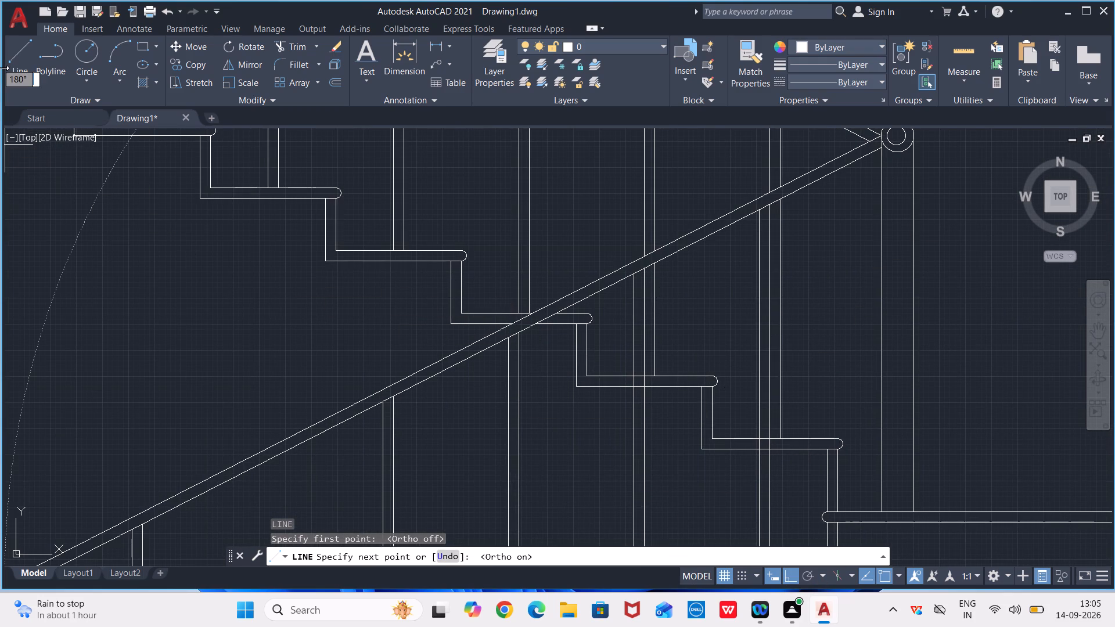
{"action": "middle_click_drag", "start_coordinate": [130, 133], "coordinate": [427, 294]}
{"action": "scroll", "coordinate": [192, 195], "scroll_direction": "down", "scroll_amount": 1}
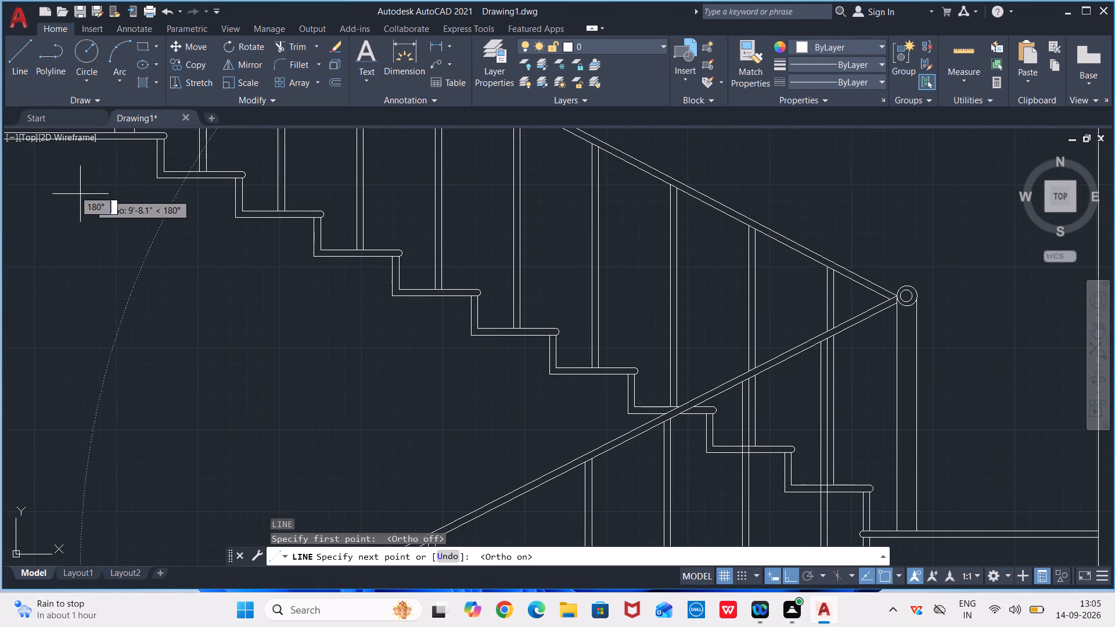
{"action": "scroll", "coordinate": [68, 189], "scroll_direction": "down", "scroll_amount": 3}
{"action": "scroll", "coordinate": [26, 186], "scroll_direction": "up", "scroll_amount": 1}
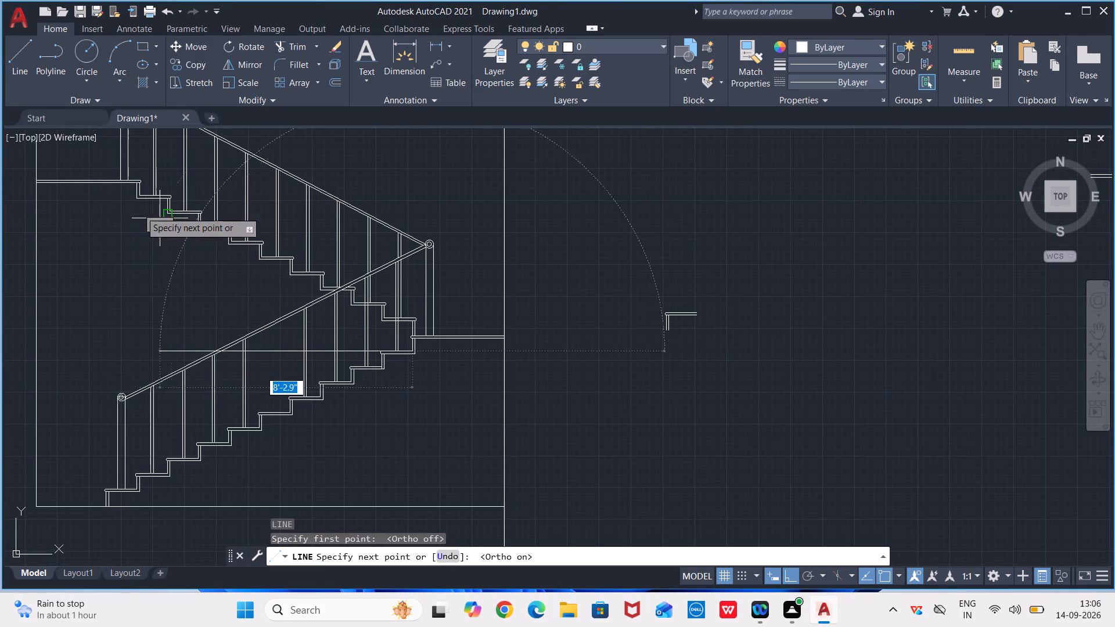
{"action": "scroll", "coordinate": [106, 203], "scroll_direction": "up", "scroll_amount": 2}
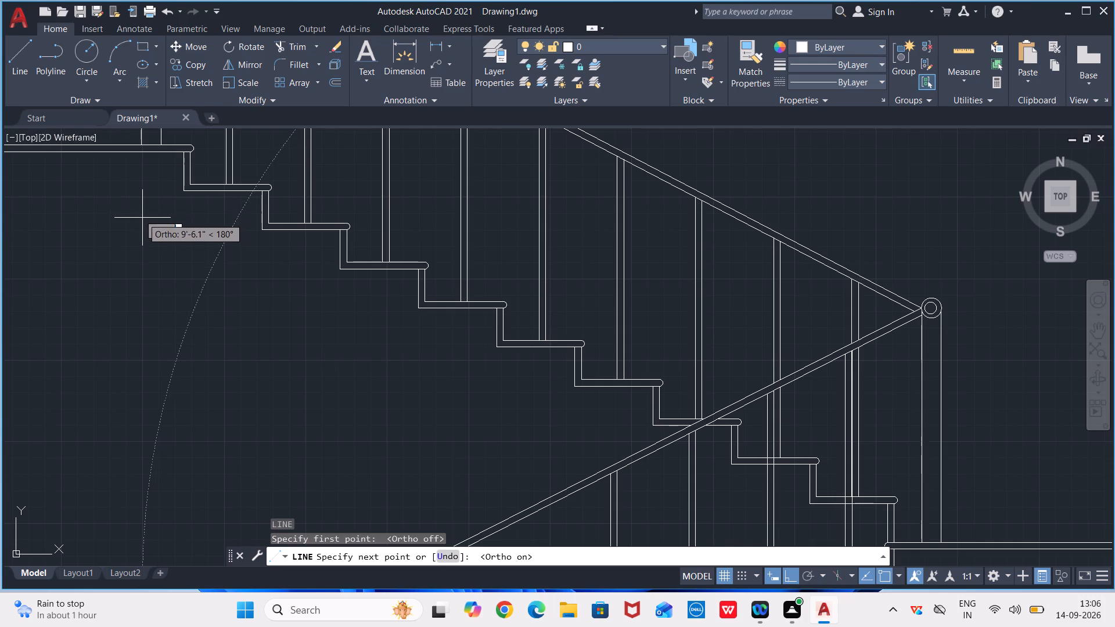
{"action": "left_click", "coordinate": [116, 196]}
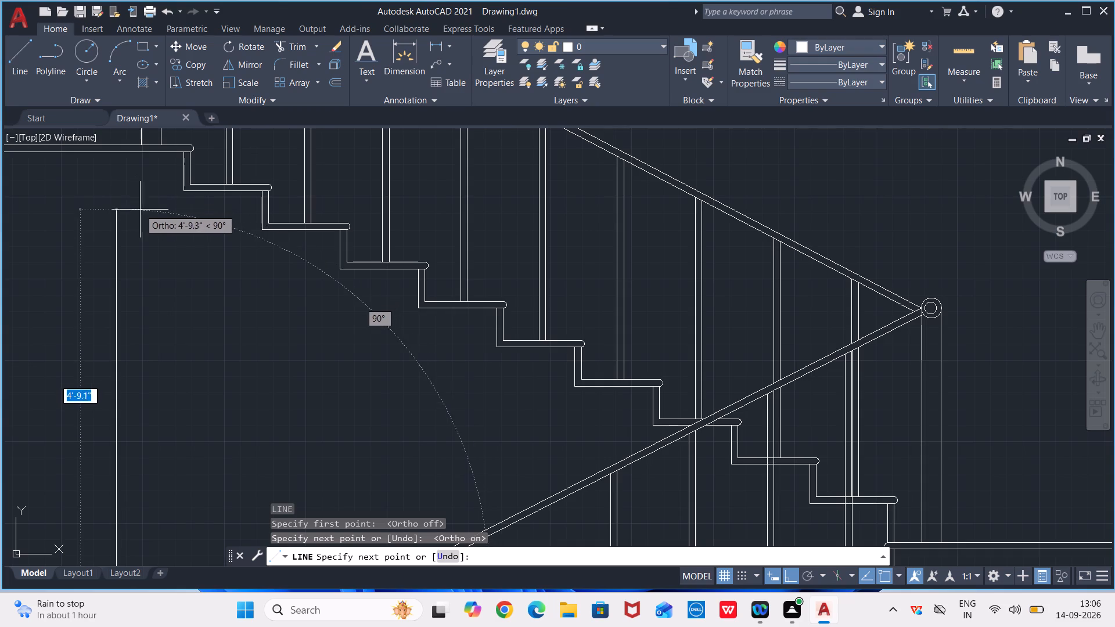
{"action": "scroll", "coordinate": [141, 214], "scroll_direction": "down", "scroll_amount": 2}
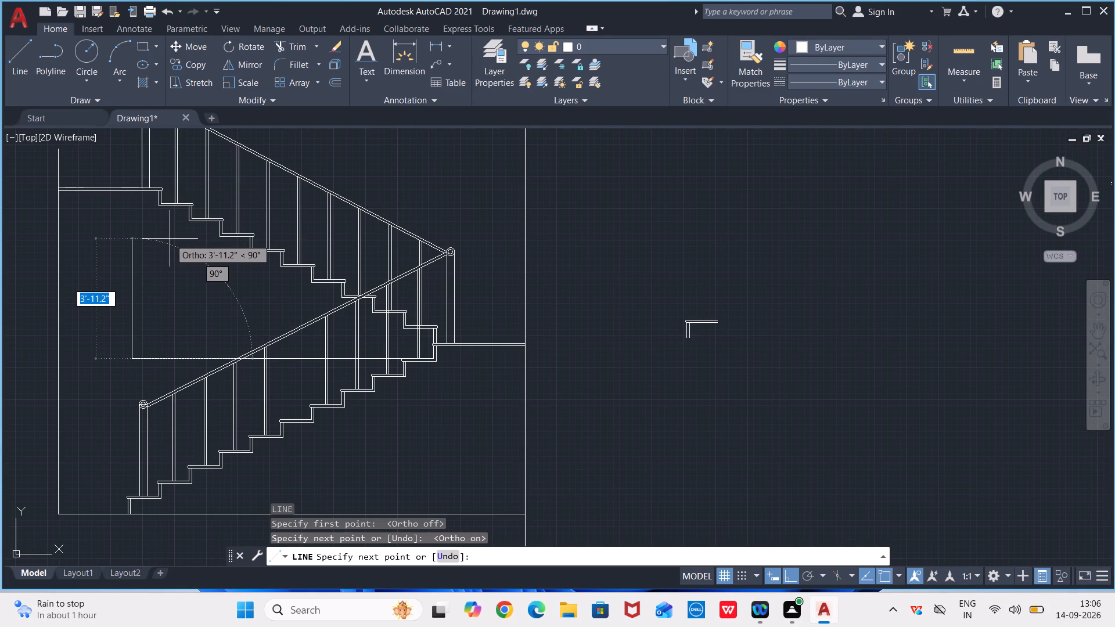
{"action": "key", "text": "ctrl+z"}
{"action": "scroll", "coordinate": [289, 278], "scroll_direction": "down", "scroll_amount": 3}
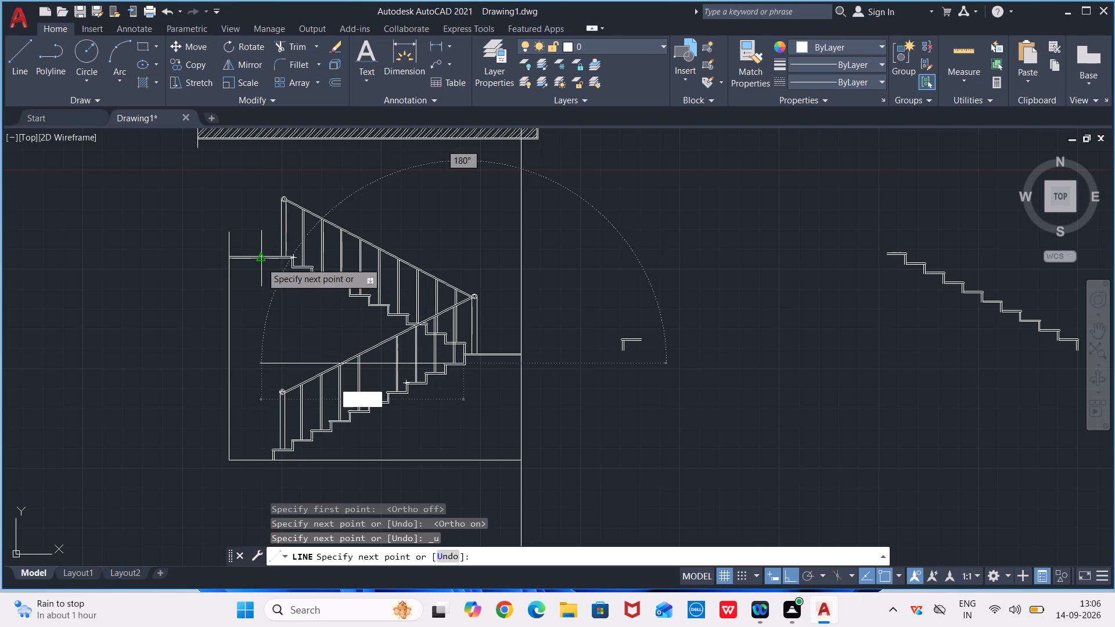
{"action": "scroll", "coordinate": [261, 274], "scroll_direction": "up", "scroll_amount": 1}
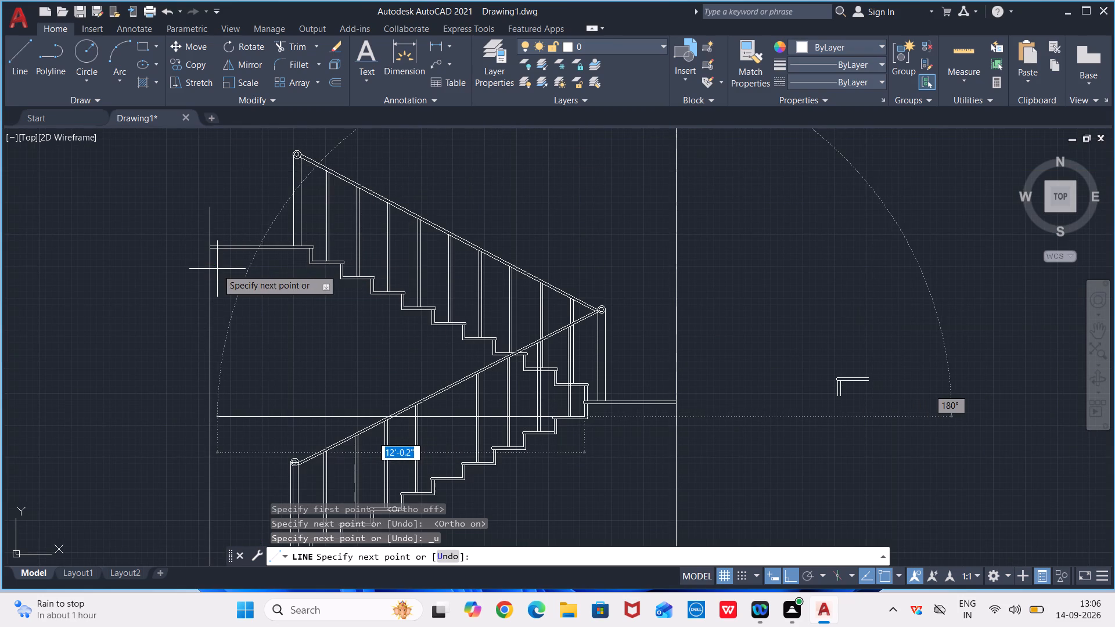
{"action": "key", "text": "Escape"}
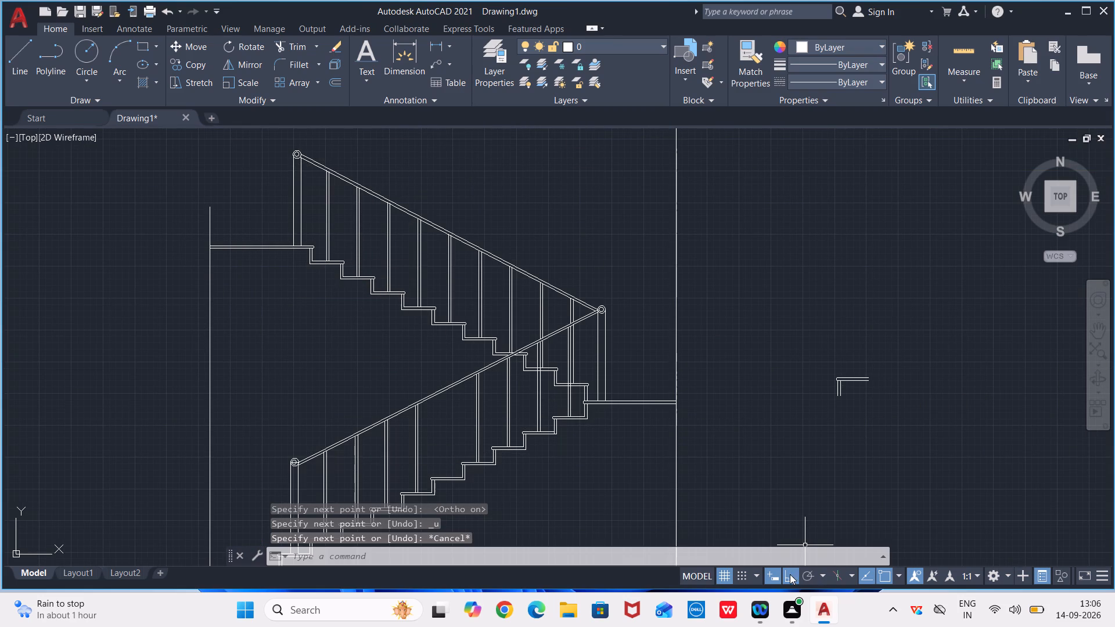
Draw the upper flight's sloped underside, about 10'-10" long, from the mid-landing riser to below the top landing, then a horizontal 2'-6.5" line to the wall.
{"action": "left_click", "coordinate": [790, 574]}
{"action": "key", "text": "l"}
{"action": "key", "text": "Return"}
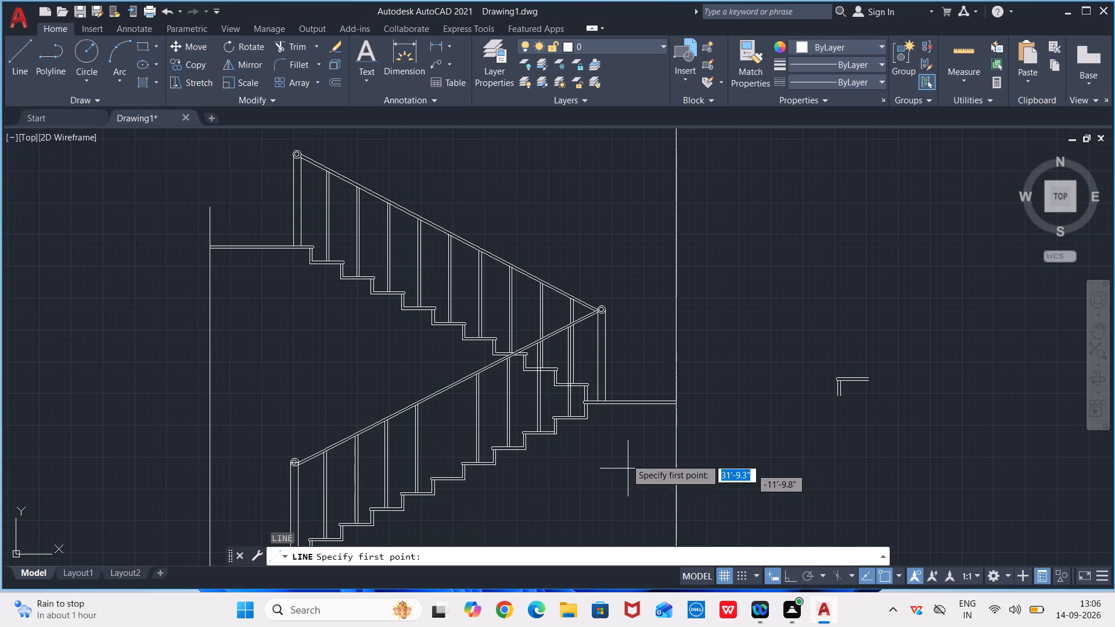
{"action": "scroll", "coordinate": [587, 418], "scroll_direction": "up", "scroll_amount": 2}
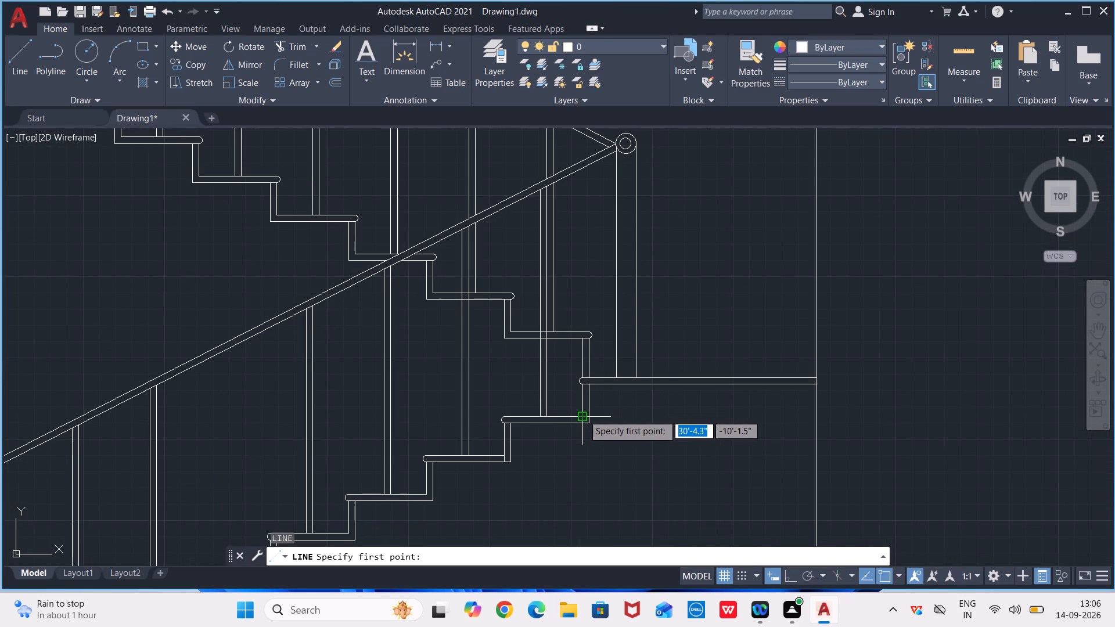
{"action": "left_click", "coordinate": [583, 413]}
{"action": "middle_click_drag", "start_coordinate": [114, 211], "coordinate": [336, 286]}
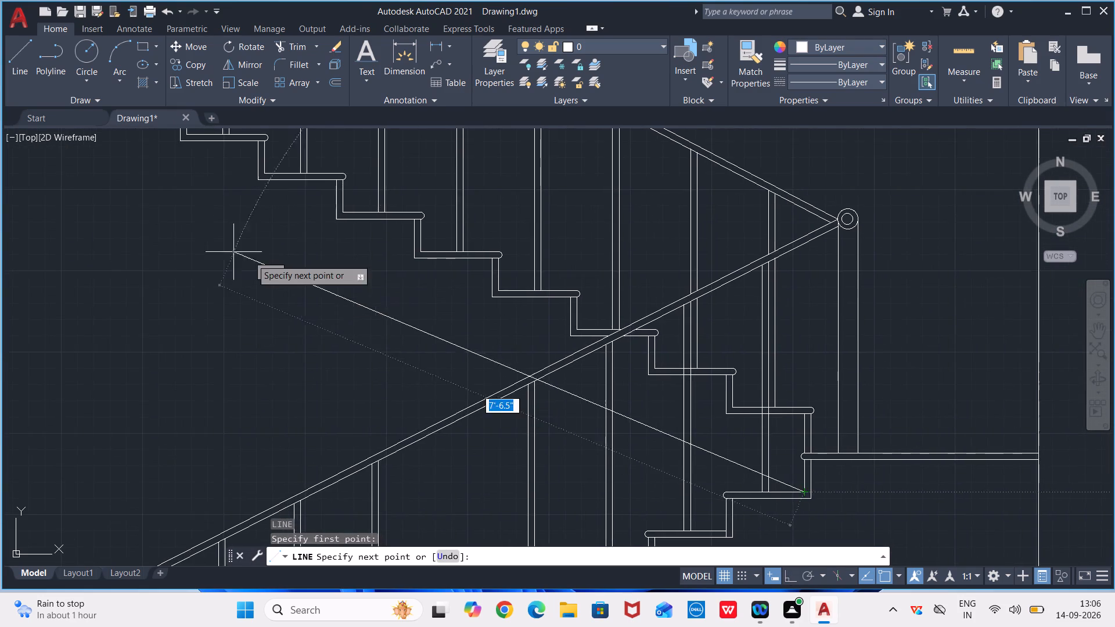
{"action": "scroll", "coordinate": [204, 230], "scroll_direction": "down", "scroll_amount": 3}
{"action": "scroll", "coordinate": [153, 220], "scroll_direction": "up", "scroll_amount": 2}
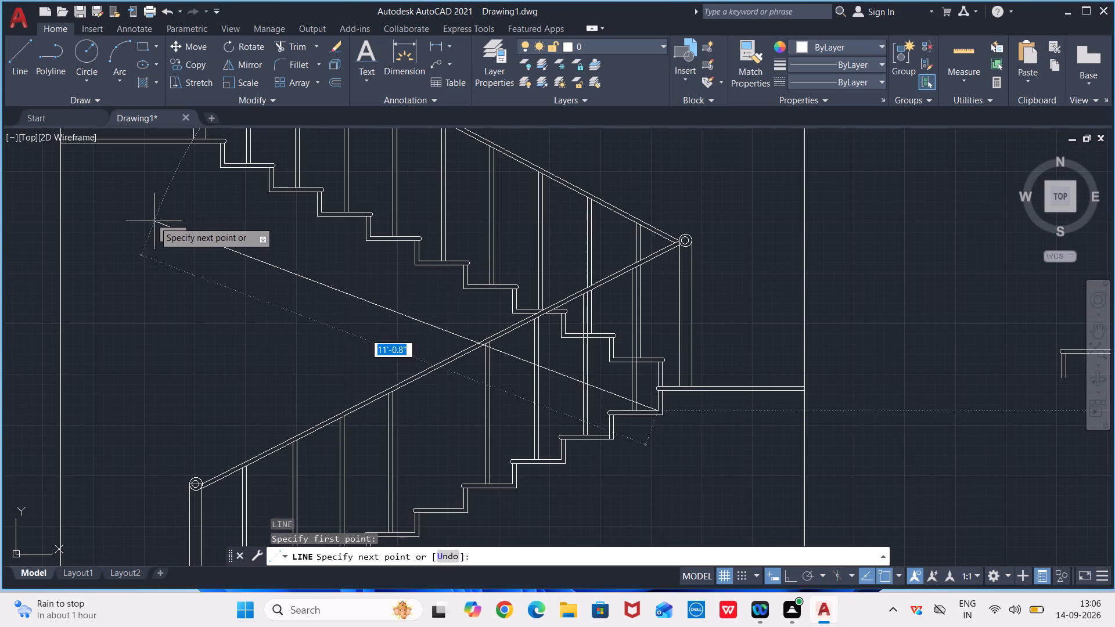
{"action": "left_click", "coordinate": [184, 184]}
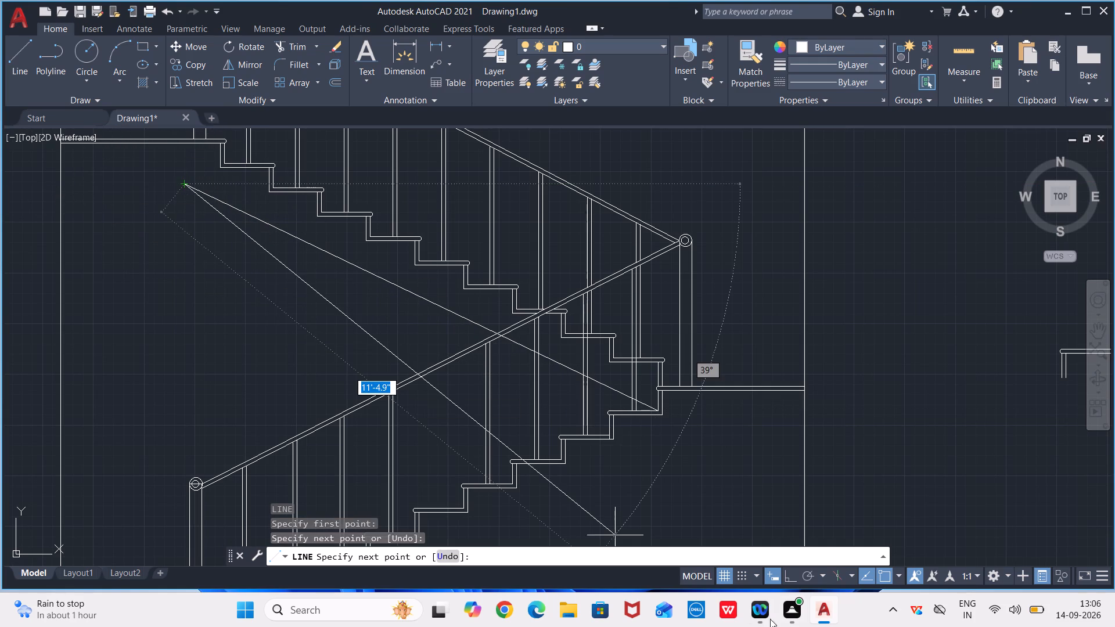
{"action": "left_click_drag", "start_coordinate": [793, 575], "coordinate": [786, 574]}
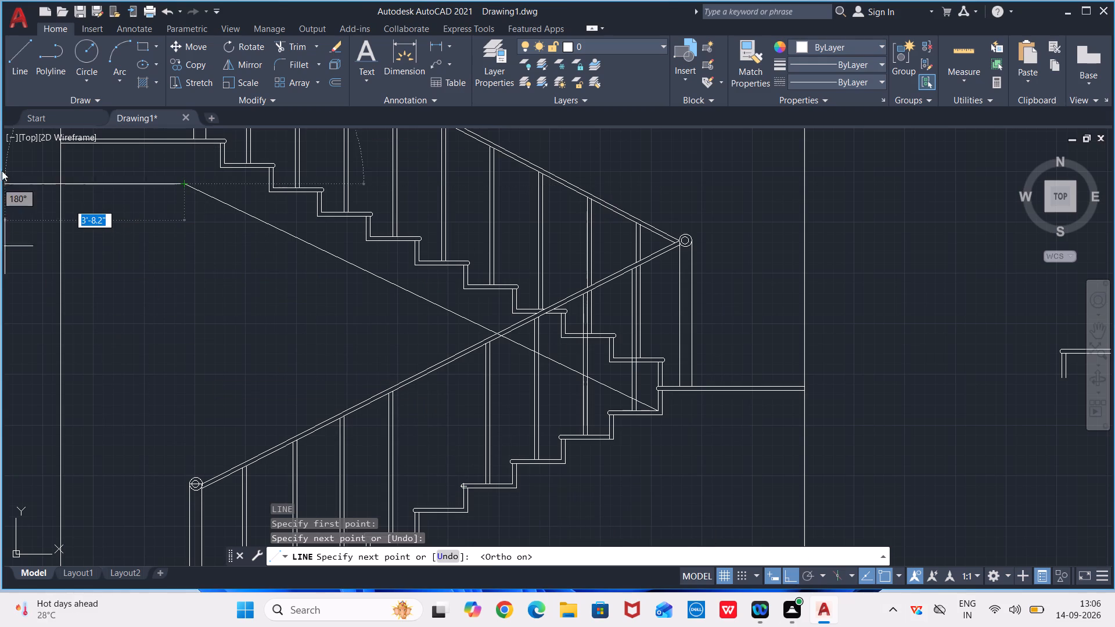
{"action": "left_click", "coordinate": [60, 179]}
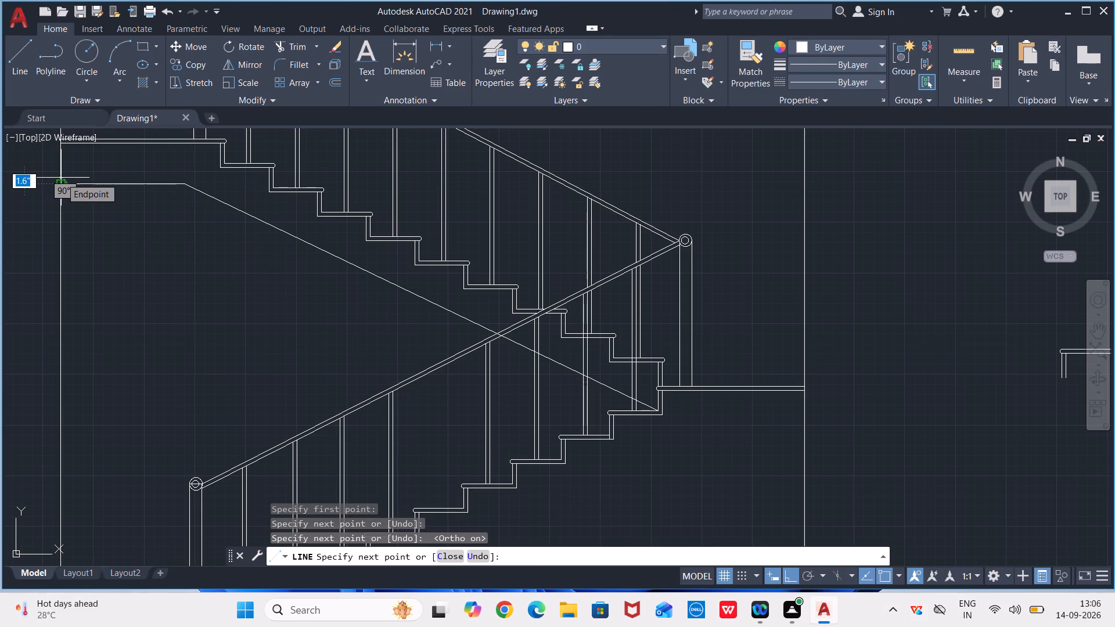
{"action": "key", "text": "Escape"}
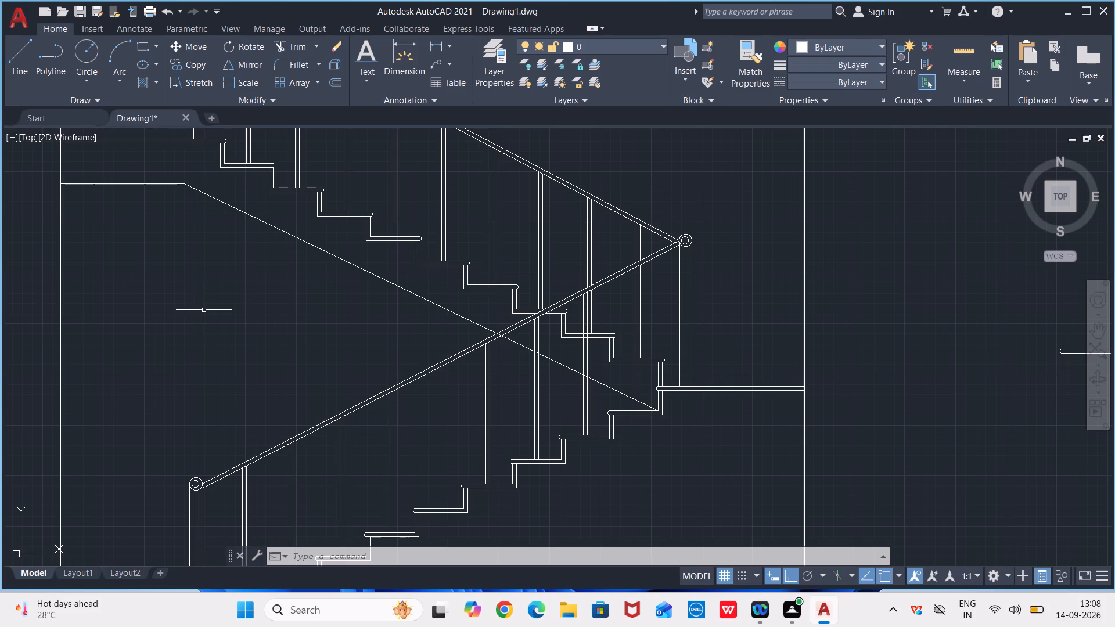
Examine the staircase section, especially the underside of the lower flight's steps.
{"action": "scroll", "coordinate": [533, 364], "scroll_direction": "down", "scroll_amount": 2}
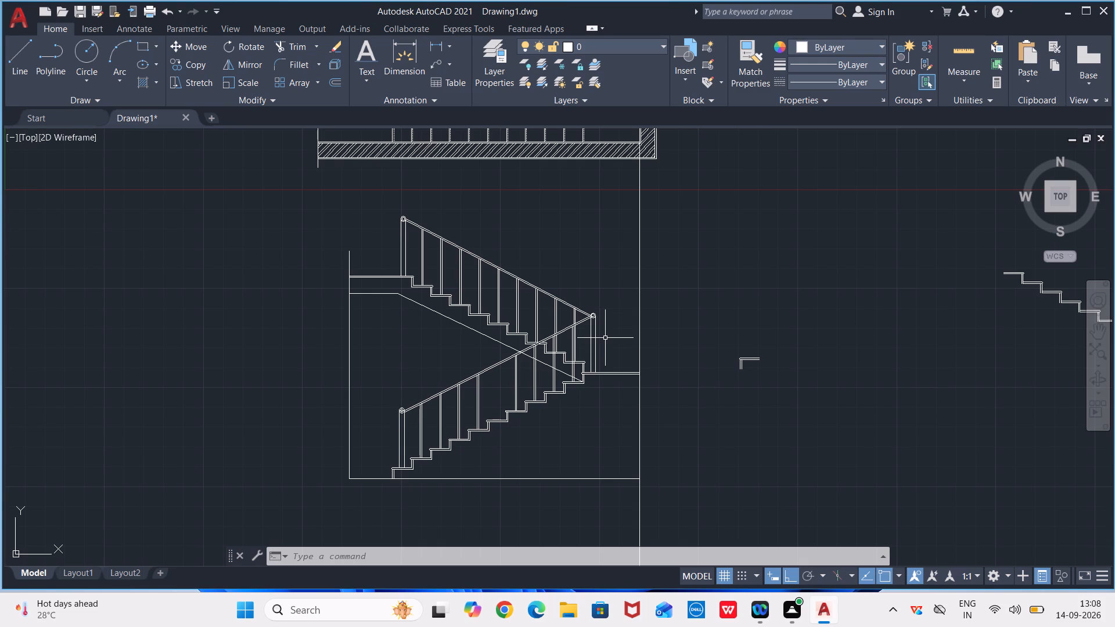
{"action": "scroll", "coordinate": [476, 354], "scroll_direction": "up", "scroll_amount": 1}
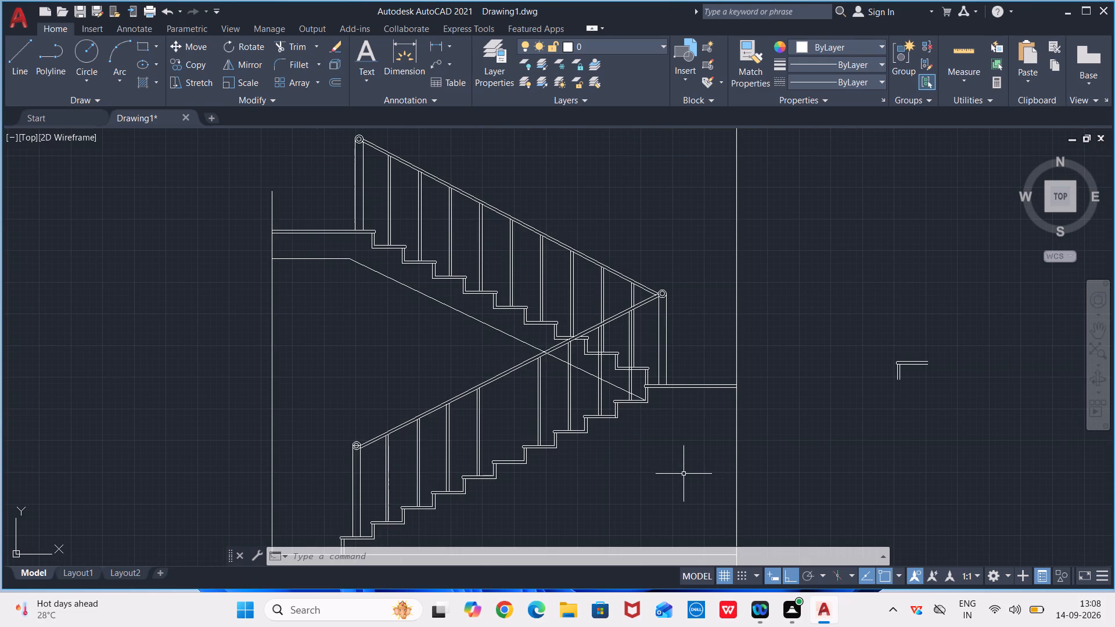
{"action": "middle_click_drag", "start_coordinate": [642, 438], "coordinate": [640, 428]}
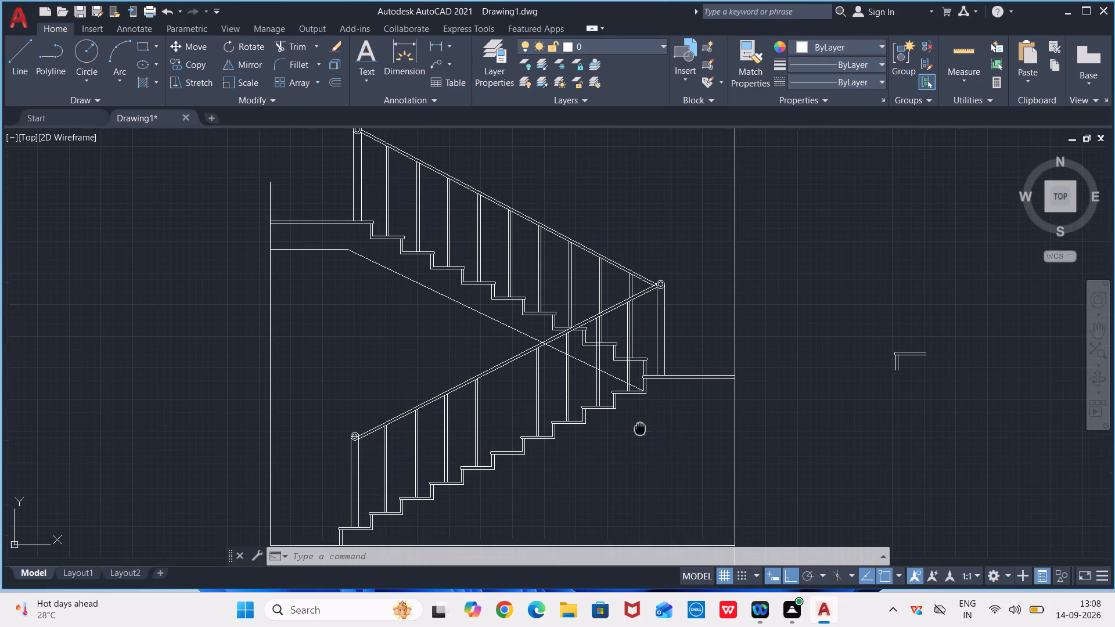
{"action": "middle_click_drag", "start_coordinate": [640, 428], "coordinate": [632, 340]}
{"action": "scroll", "coordinate": [620, 348], "scroll_direction": "up", "scroll_amount": 1}
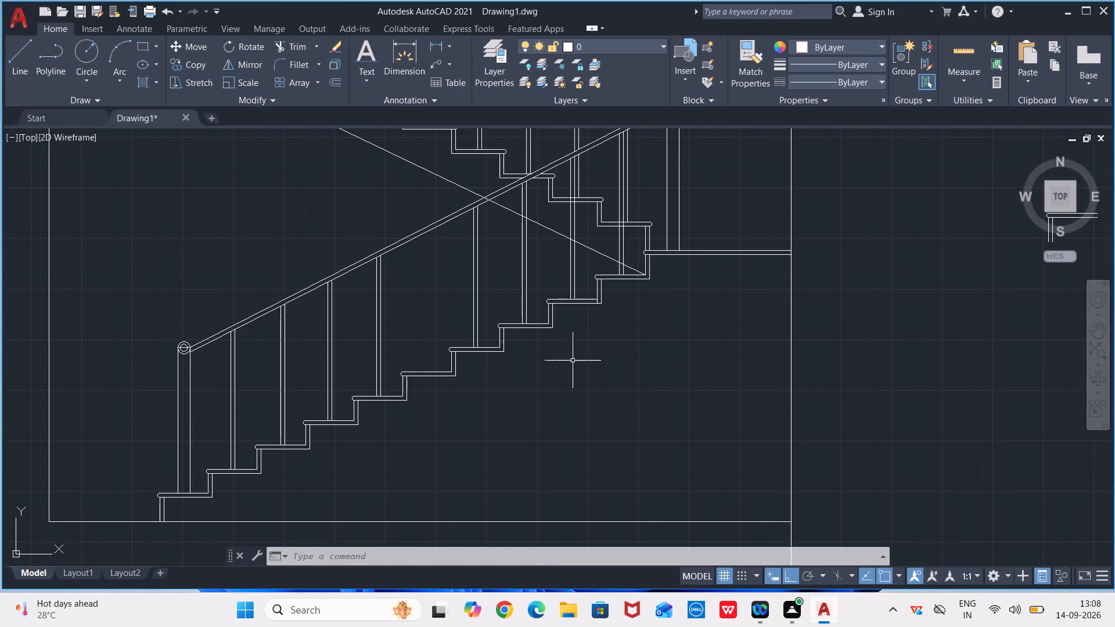
{"action": "middle_click_drag", "start_coordinate": [401, 362], "coordinate": [447, 331]}
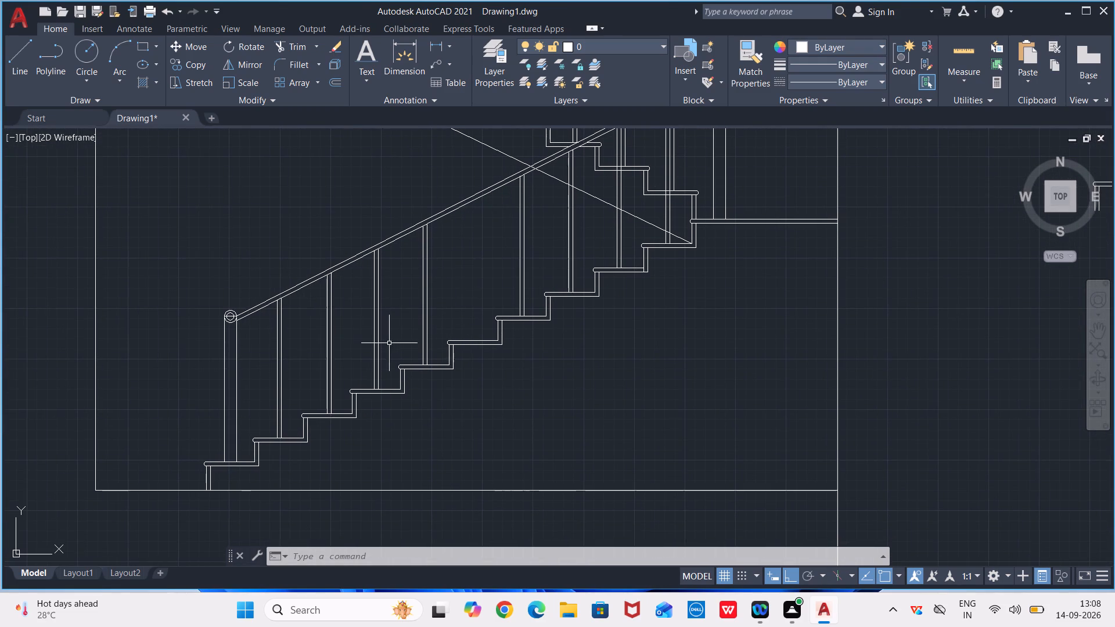
{"action": "scroll", "coordinate": [287, 345], "scroll_direction": "up", "scroll_amount": 1}
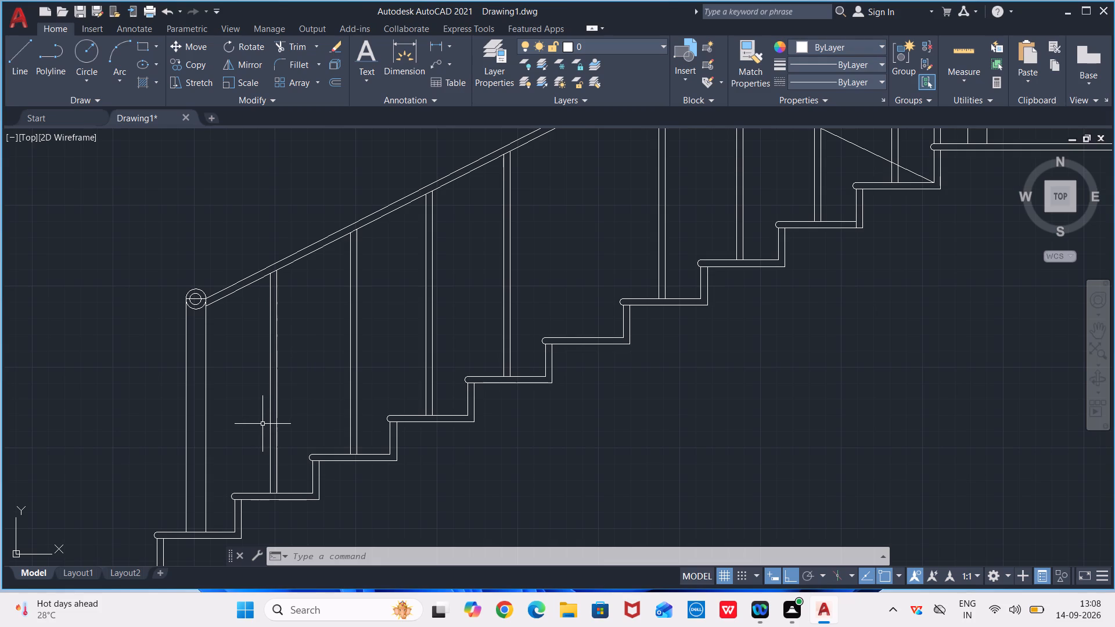
{"action": "scroll", "coordinate": [391, 452], "scroll_direction": "down", "scroll_amount": 1}
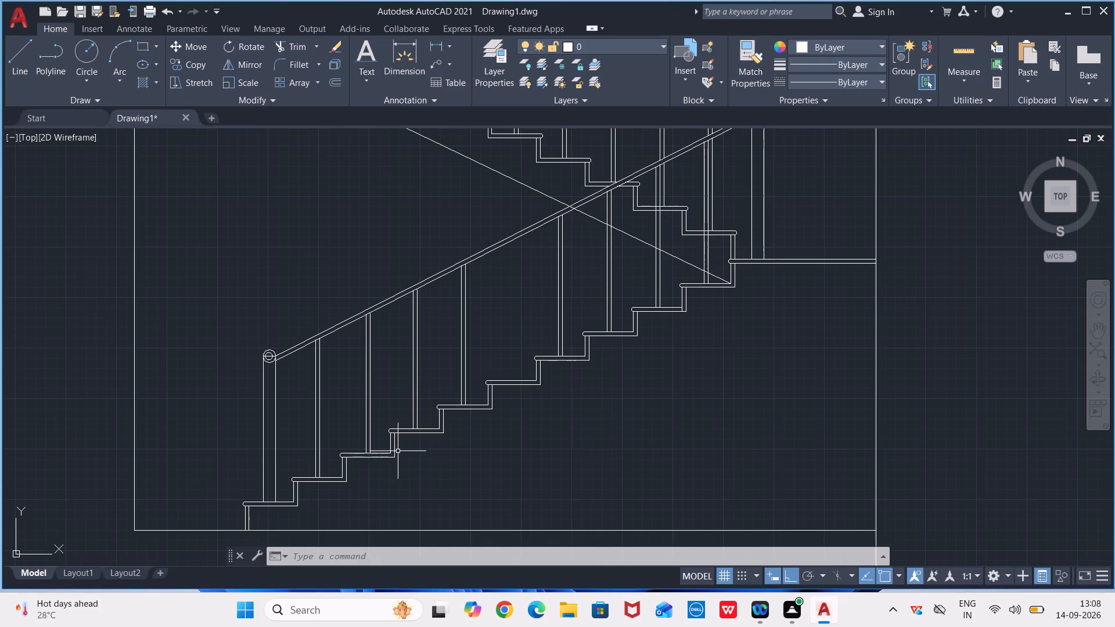
{"action": "scroll", "coordinate": [458, 466], "scroll_direction": "down", "scroll_amount": 1}
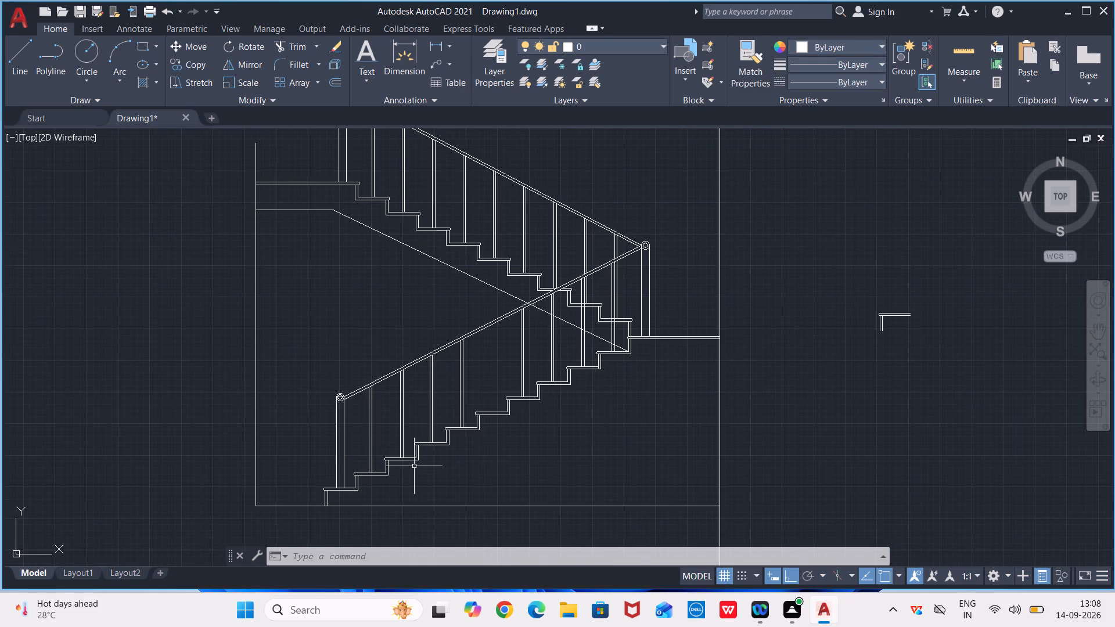
{"action": "scroll", "coordinate": [398, 468], "scroll_direction": "up", "scroll_amount": 1}
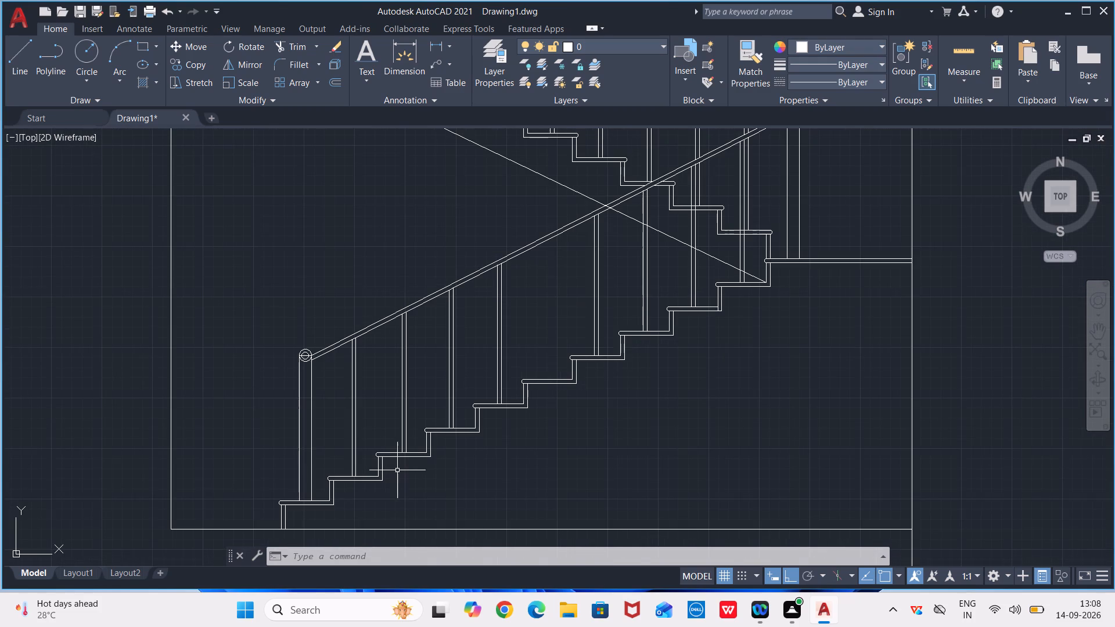
With Ortho off, draw connected sloped lines under the lower flight, from the lowest riser's foot through the lower corners of the first eight steps.
{"action": "key", "text": "l"}
{"action": "key", "text": "Return"}
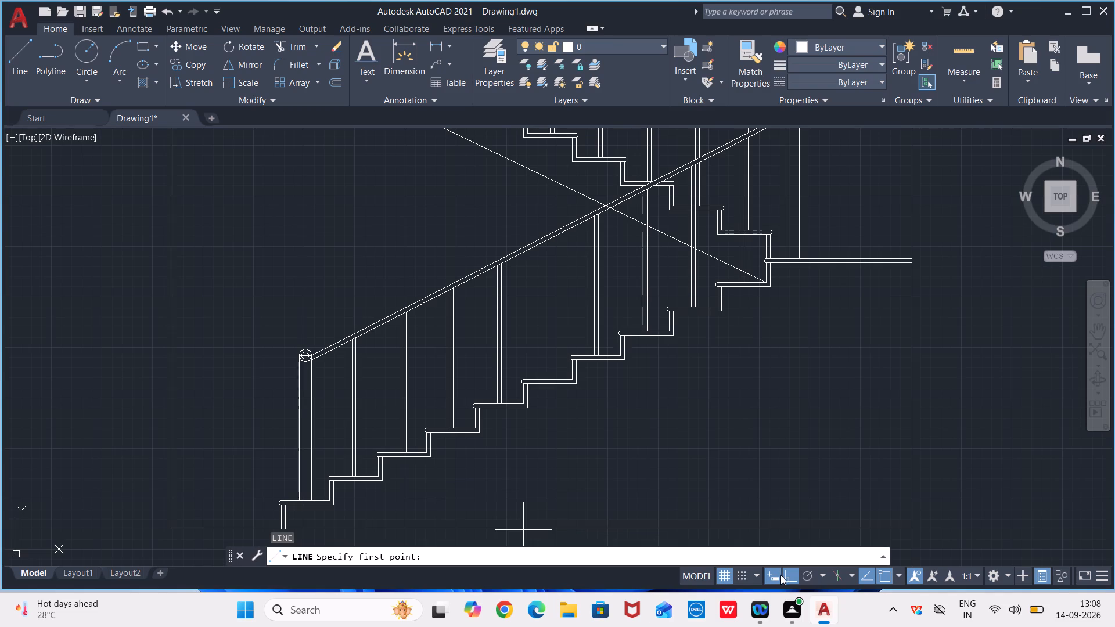
{"action": "left_click", "coordinate": [790, 578]}
{"action": "scroll", "coordinate": [310, 522], "scroll_direction": "up", "scroll_amount": 1}
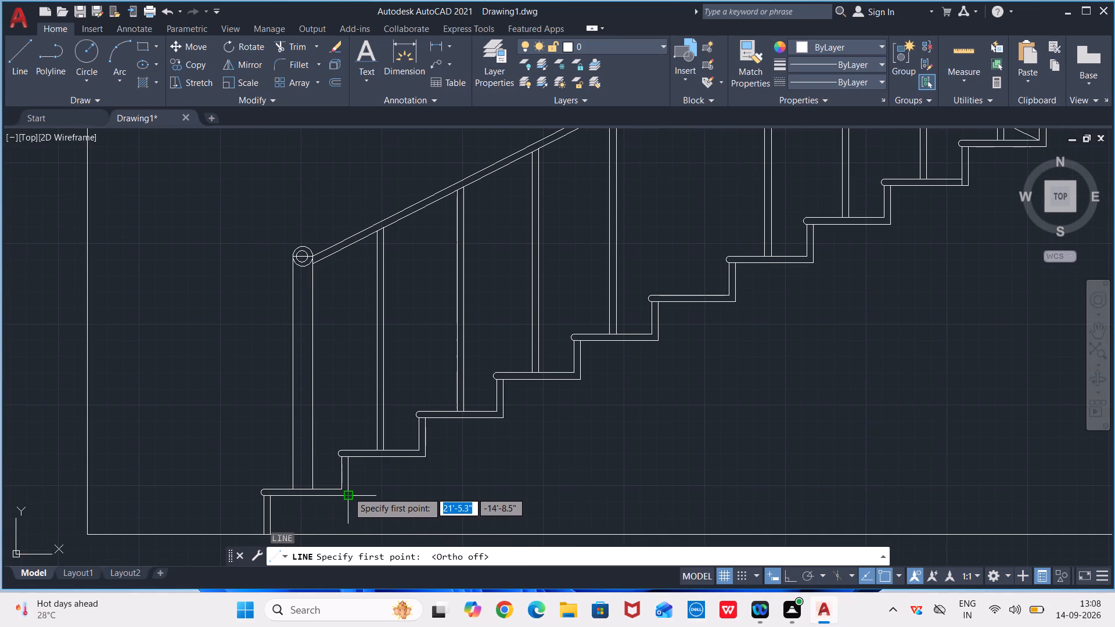
{"action": "left_click", "coordinate": [270, 532]}
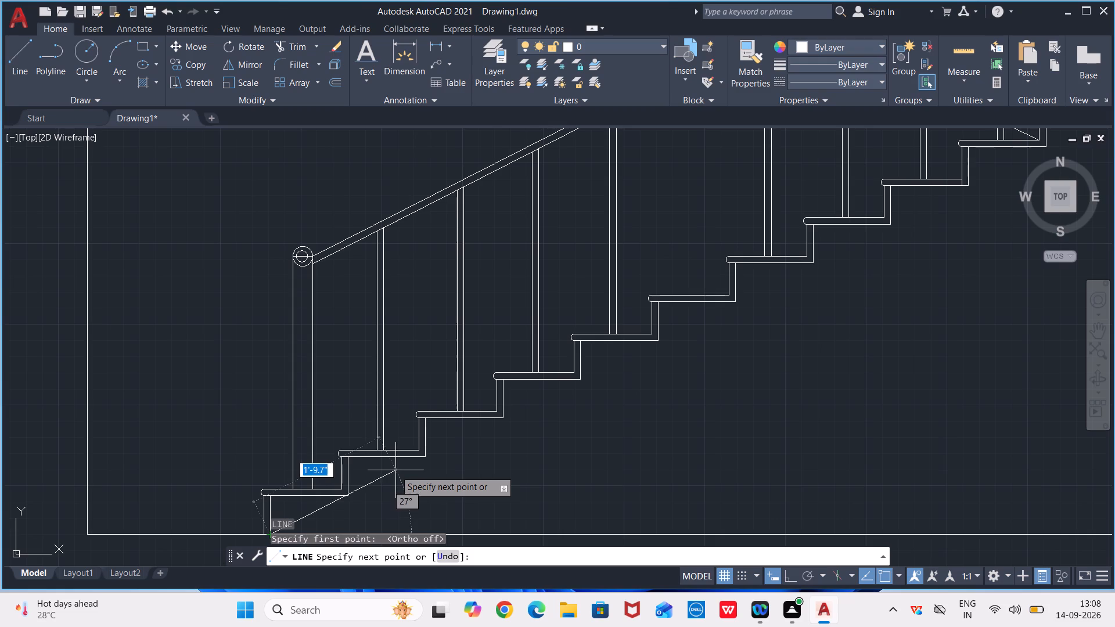
{"action": "left_click", "coordinate": [349, 496]}
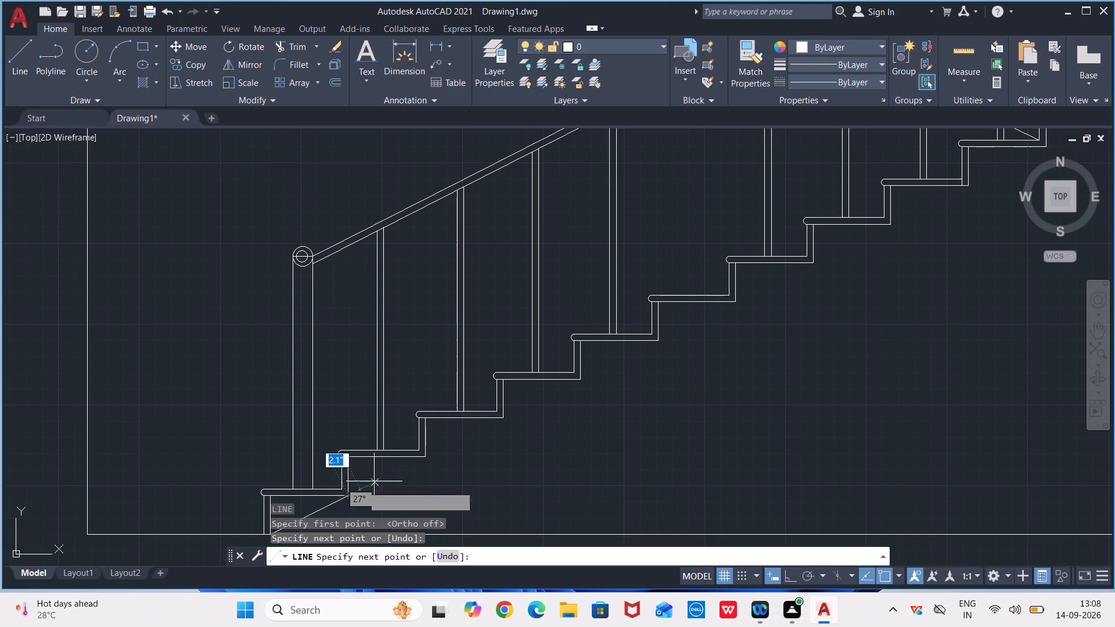
{"action": "left_click", "coordinate": [429, 456]}
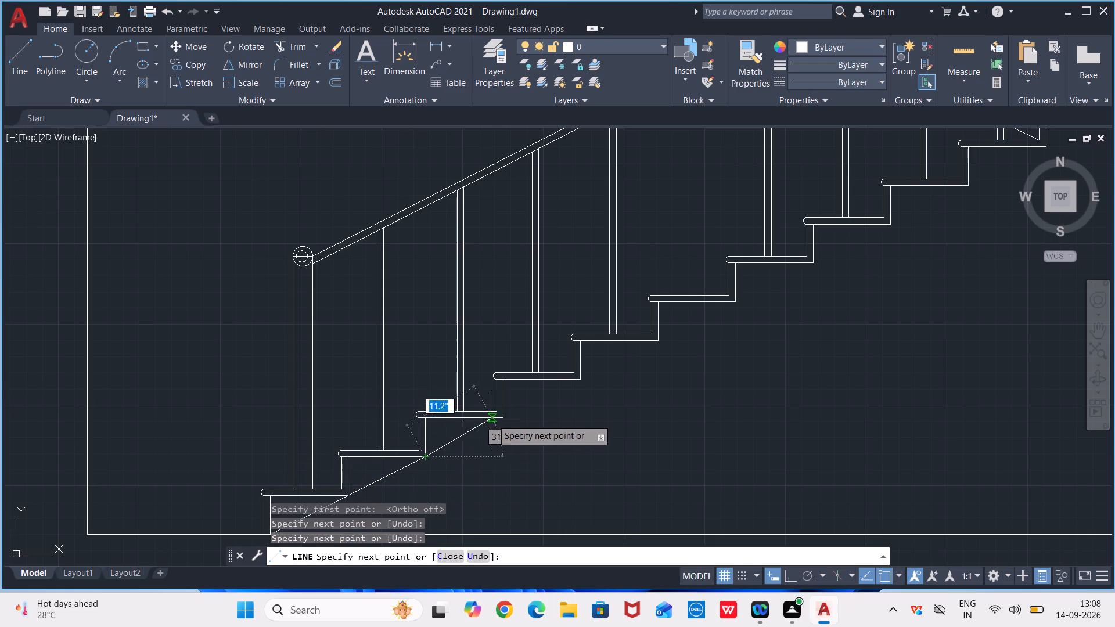
{"action": "left_click", "coordinate": [503, 417]}
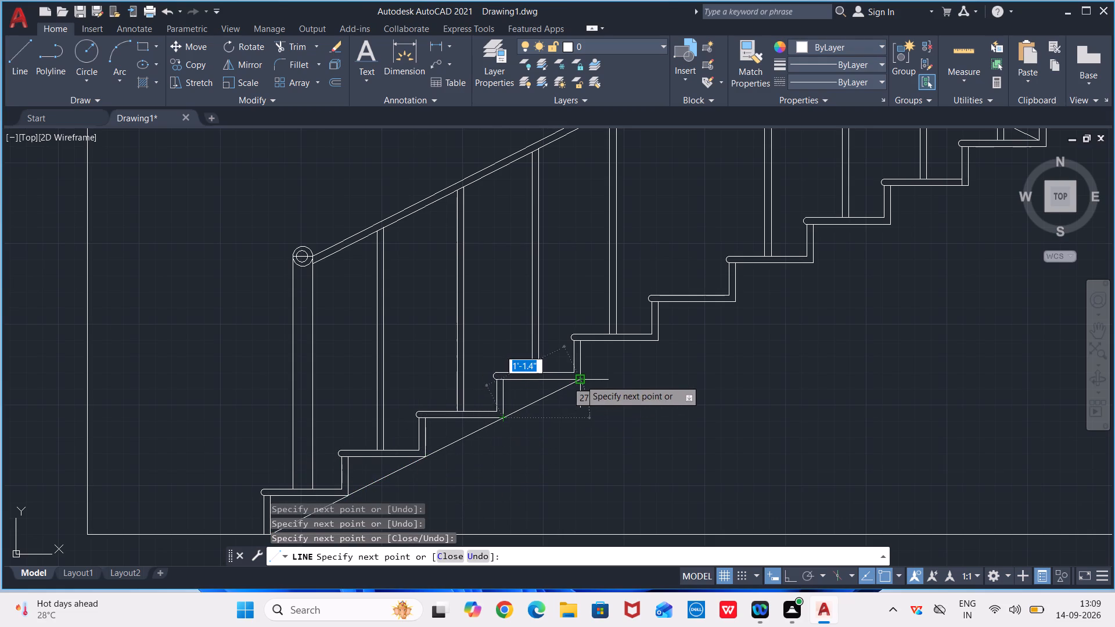
{"action": "left_click", "coordinate": [581, 380]}
{"action": "left_click", "coordinate": [660, 344]}
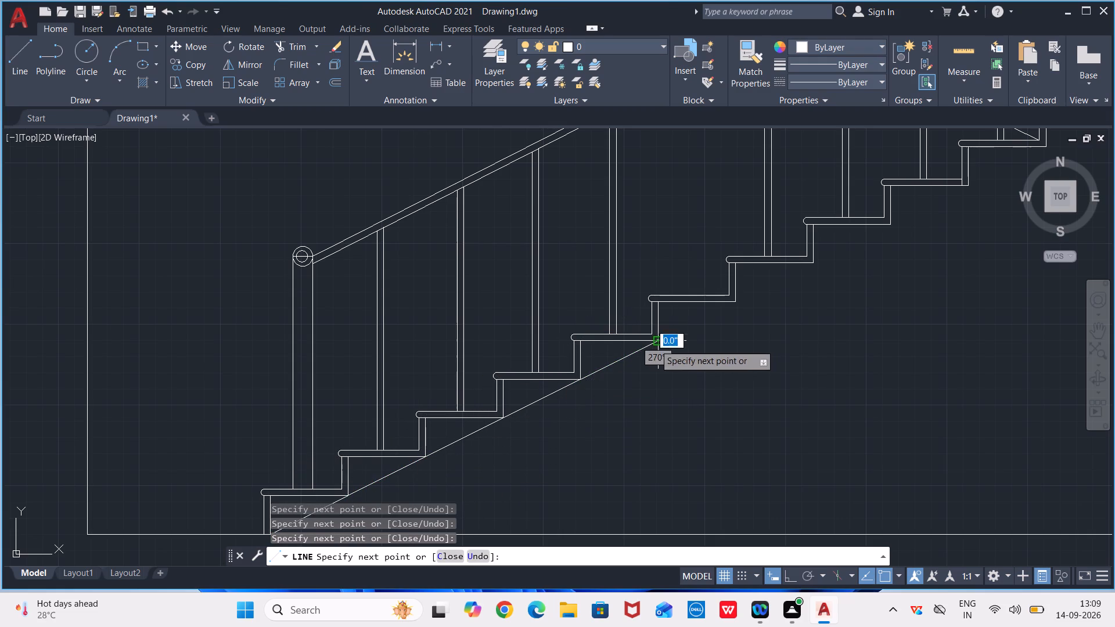
{"action": "left_click", "coordinate": [732, 300]}
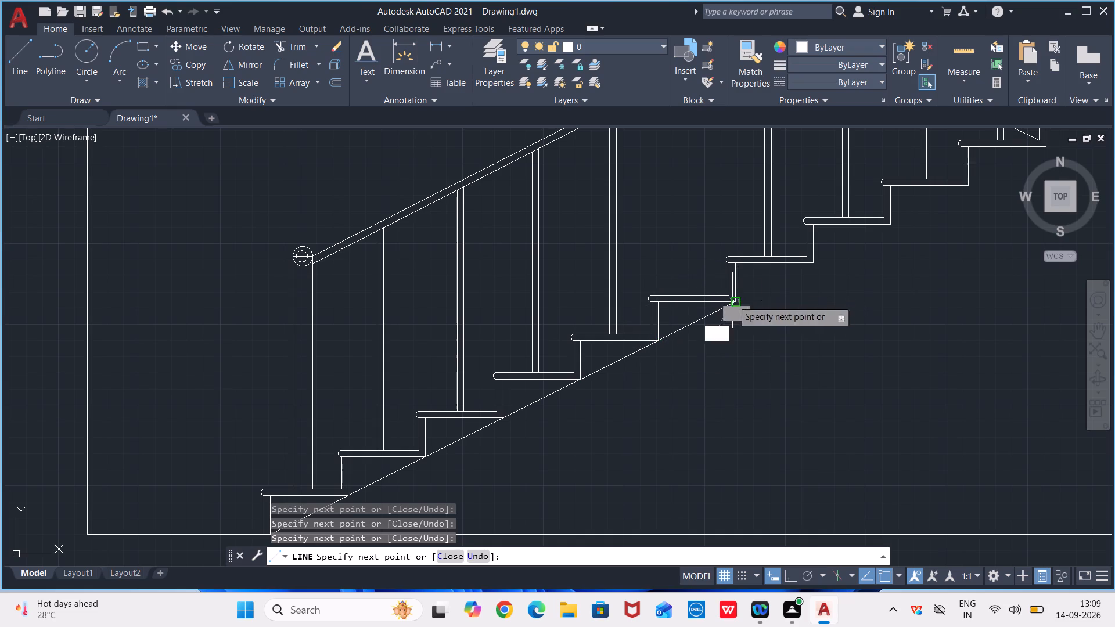
{"action": "left_click", "coordinate": [817, 260]}
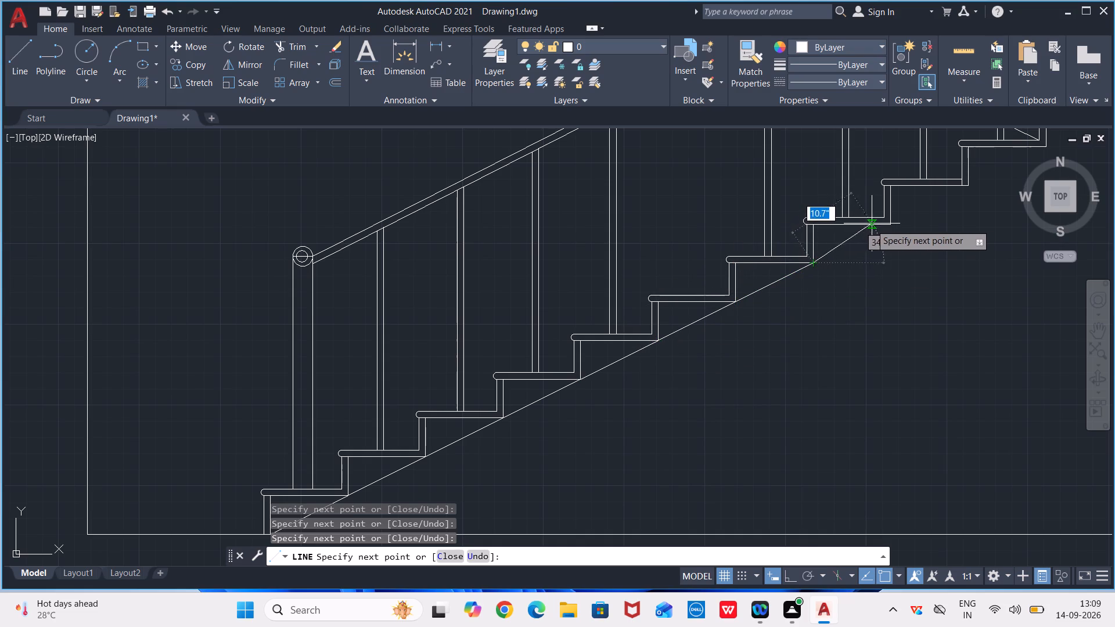
{"action": "left_click", "coordinate": [888, 222]}
Continue the lower flight's underside with two more 1'-1.4" segments up to the bottom corner of the mid-landing riser, and end the line.
{"action": "middle_click_drag", "start_coordinate": [883, 237], "coordinate": [847, 261]}
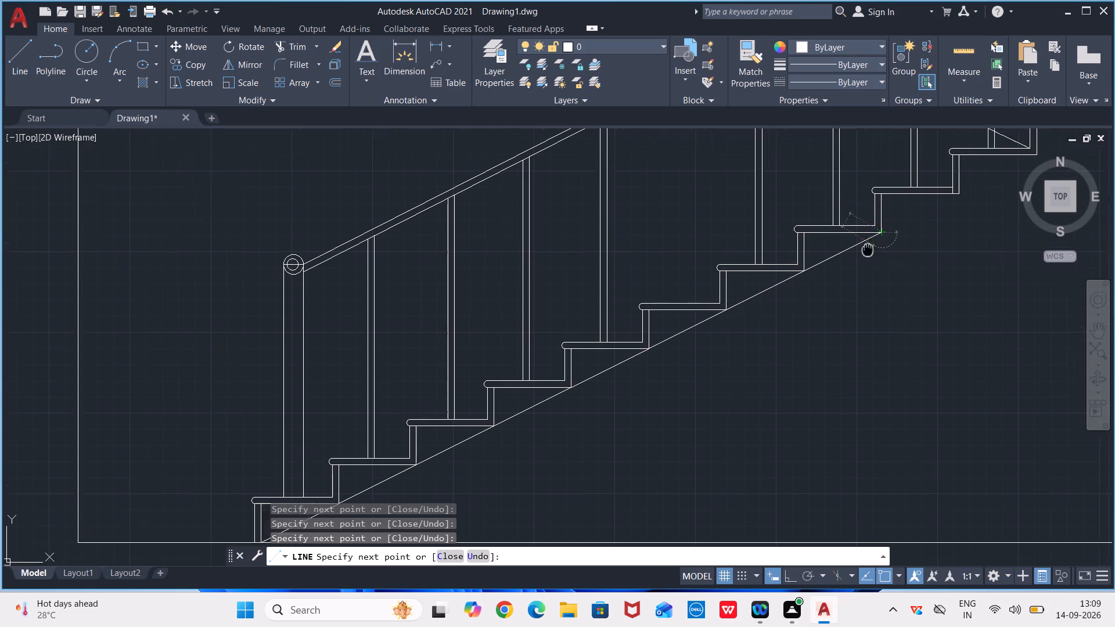
{"action": "scroll", "coordinate": [805, 287], "scroll_direction": "down", "scroll_amount": 1}
{"action": "middle_click_drag", "start_coordinate": [847, 261], "coordinate": [542, 439]}
{"action": "scroll", "coordinate": [606, 403], "scroll_direction": "up", "scroll_amount": 2}
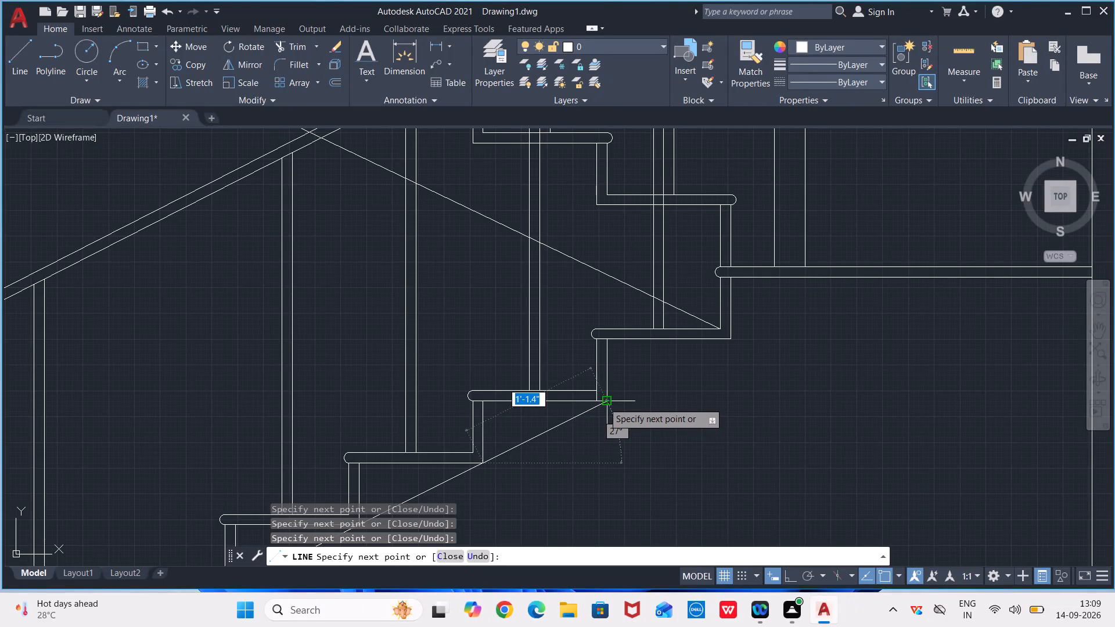
{"action": "left_click", "coordinate": [603, 402]}
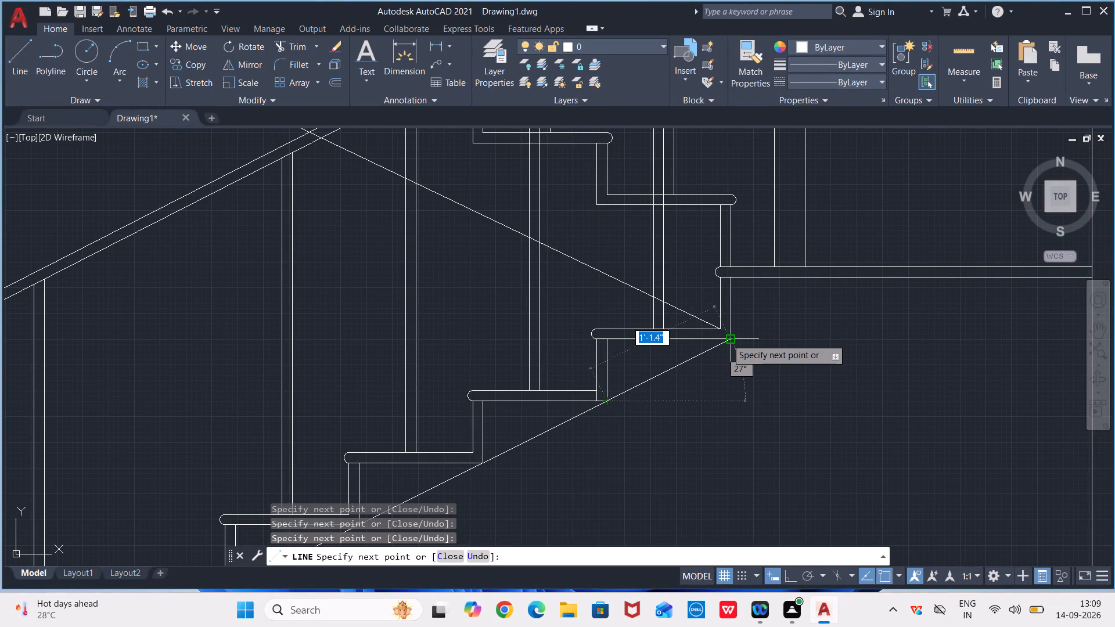
{"action": "left_click", "coordinate": [726, 338]}
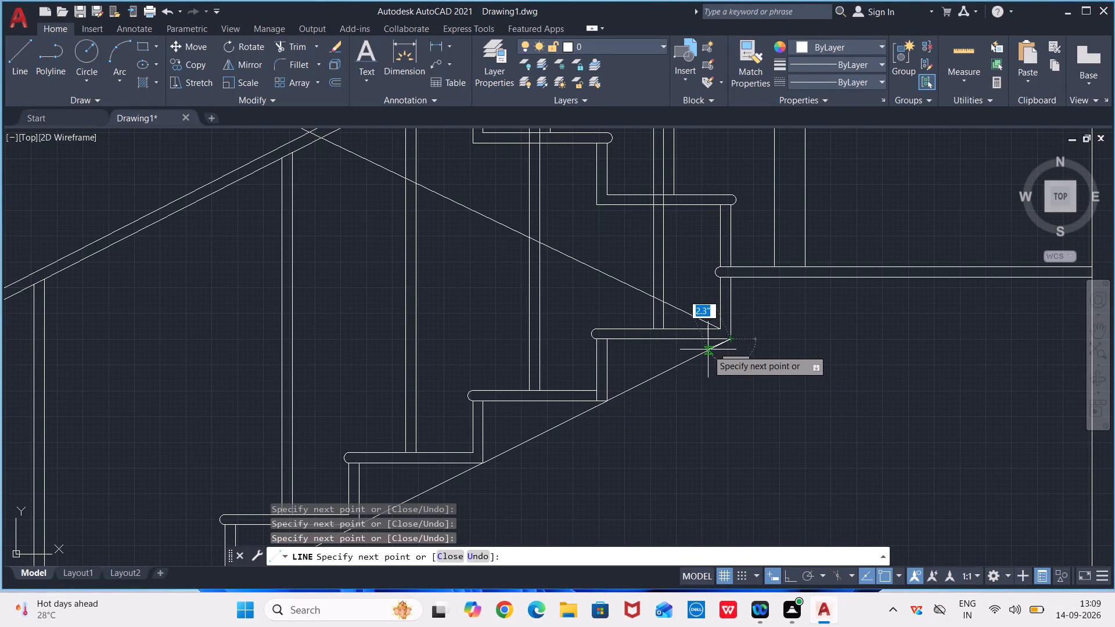
{"action": "key", "text": "Escape"}
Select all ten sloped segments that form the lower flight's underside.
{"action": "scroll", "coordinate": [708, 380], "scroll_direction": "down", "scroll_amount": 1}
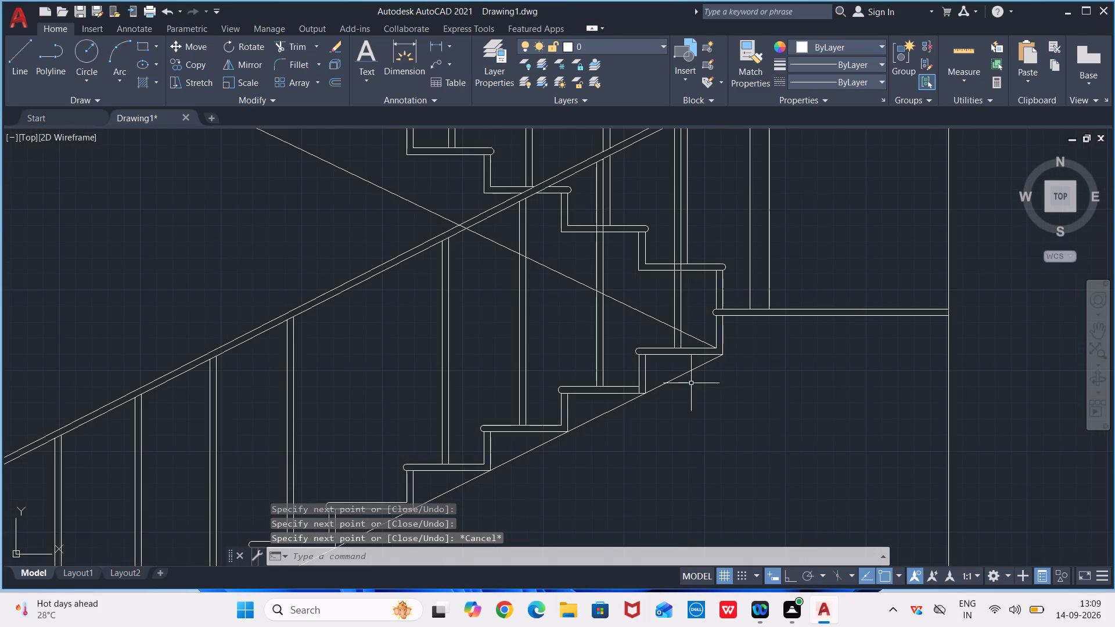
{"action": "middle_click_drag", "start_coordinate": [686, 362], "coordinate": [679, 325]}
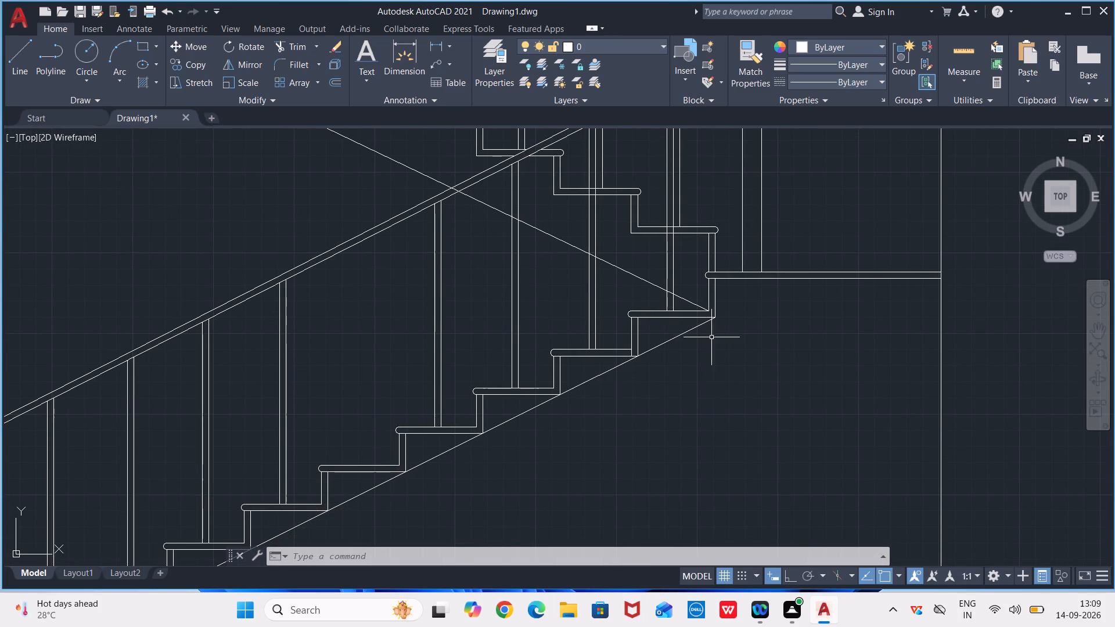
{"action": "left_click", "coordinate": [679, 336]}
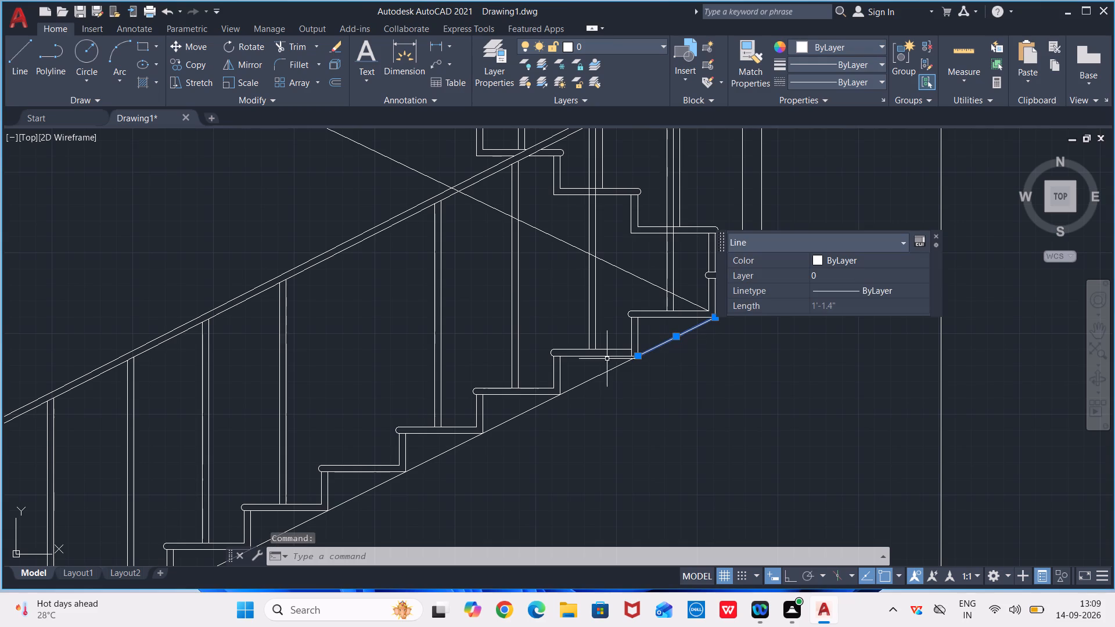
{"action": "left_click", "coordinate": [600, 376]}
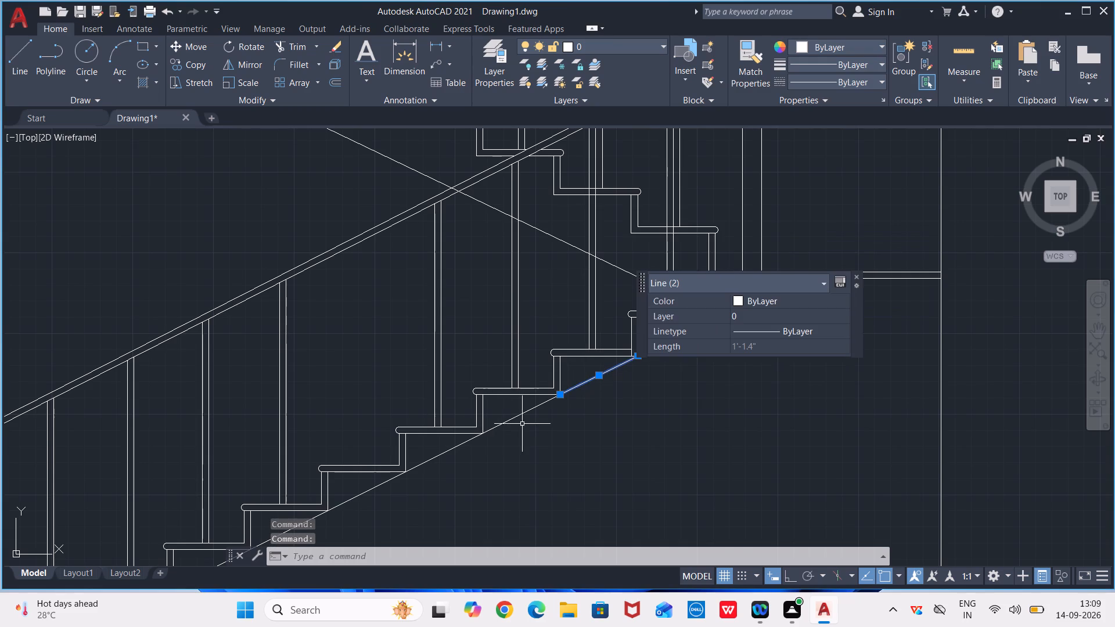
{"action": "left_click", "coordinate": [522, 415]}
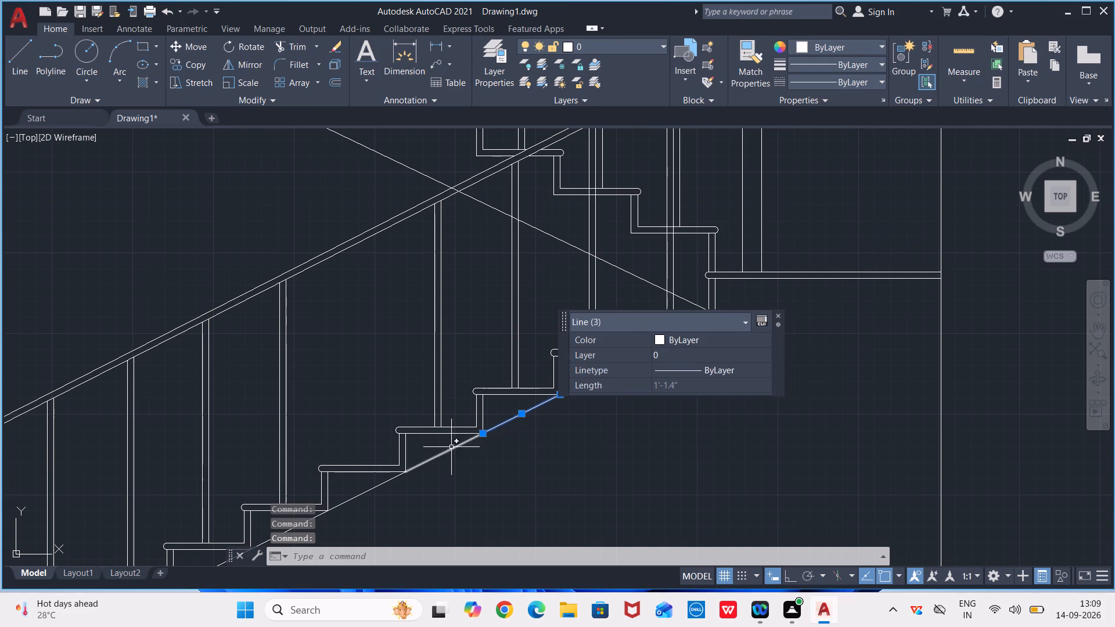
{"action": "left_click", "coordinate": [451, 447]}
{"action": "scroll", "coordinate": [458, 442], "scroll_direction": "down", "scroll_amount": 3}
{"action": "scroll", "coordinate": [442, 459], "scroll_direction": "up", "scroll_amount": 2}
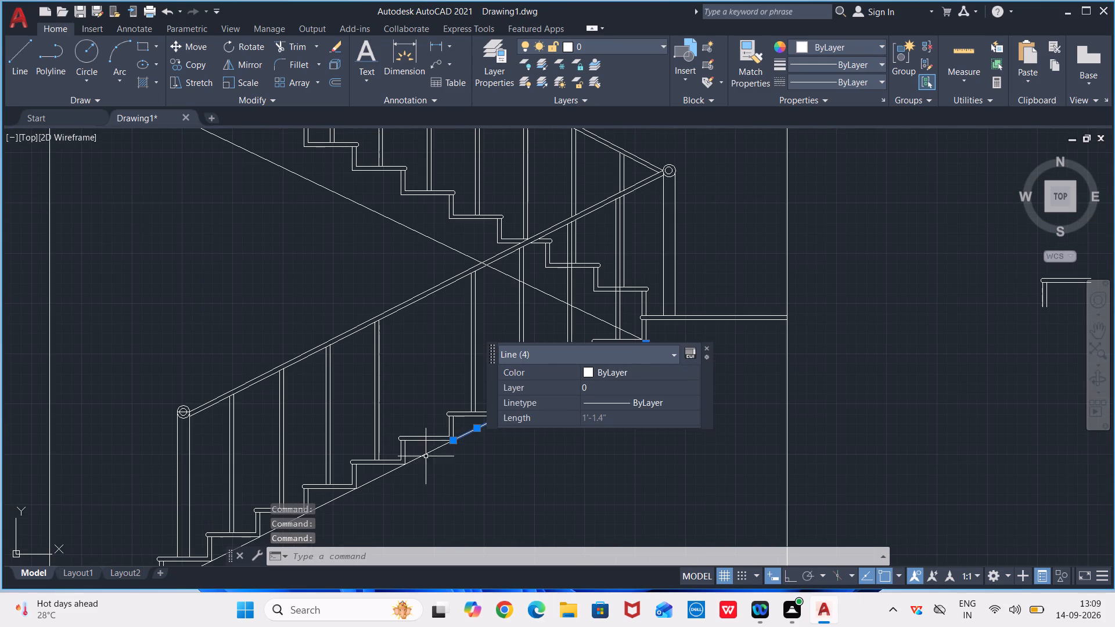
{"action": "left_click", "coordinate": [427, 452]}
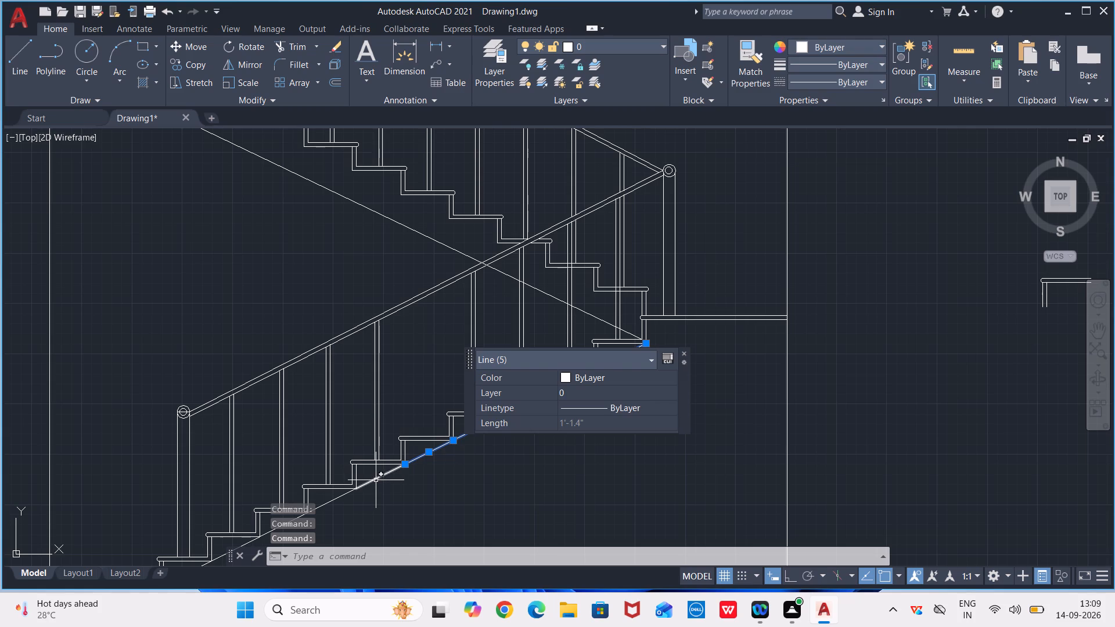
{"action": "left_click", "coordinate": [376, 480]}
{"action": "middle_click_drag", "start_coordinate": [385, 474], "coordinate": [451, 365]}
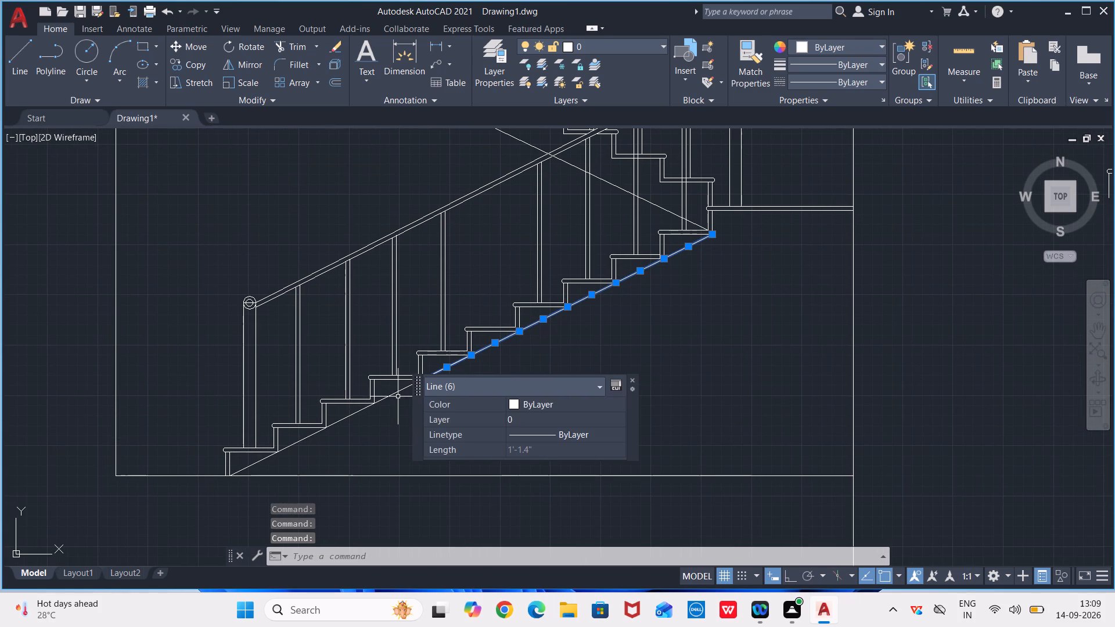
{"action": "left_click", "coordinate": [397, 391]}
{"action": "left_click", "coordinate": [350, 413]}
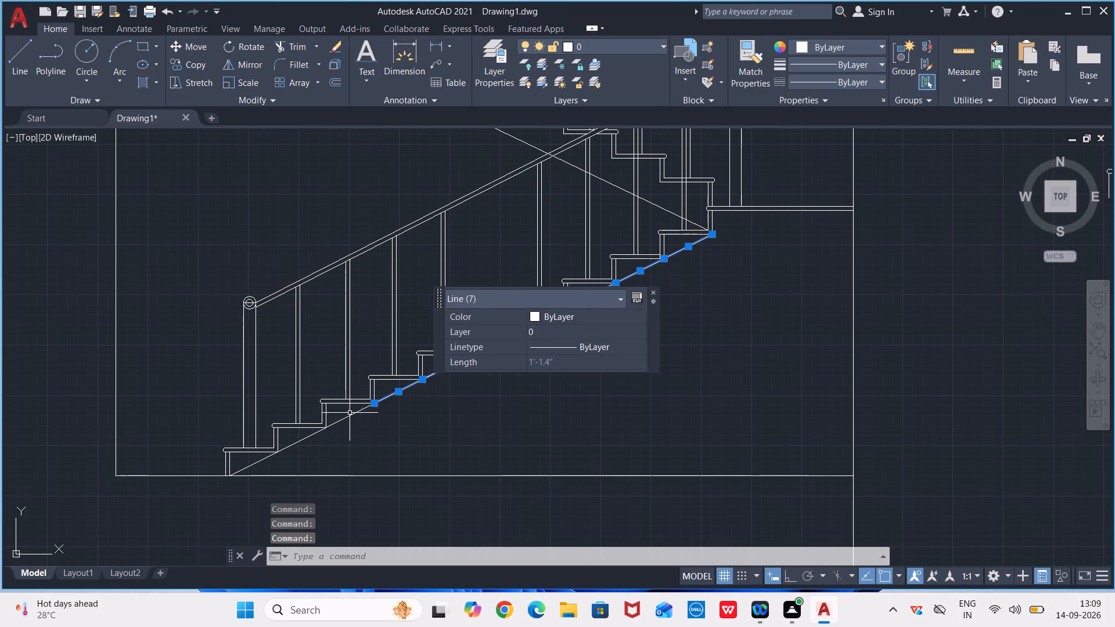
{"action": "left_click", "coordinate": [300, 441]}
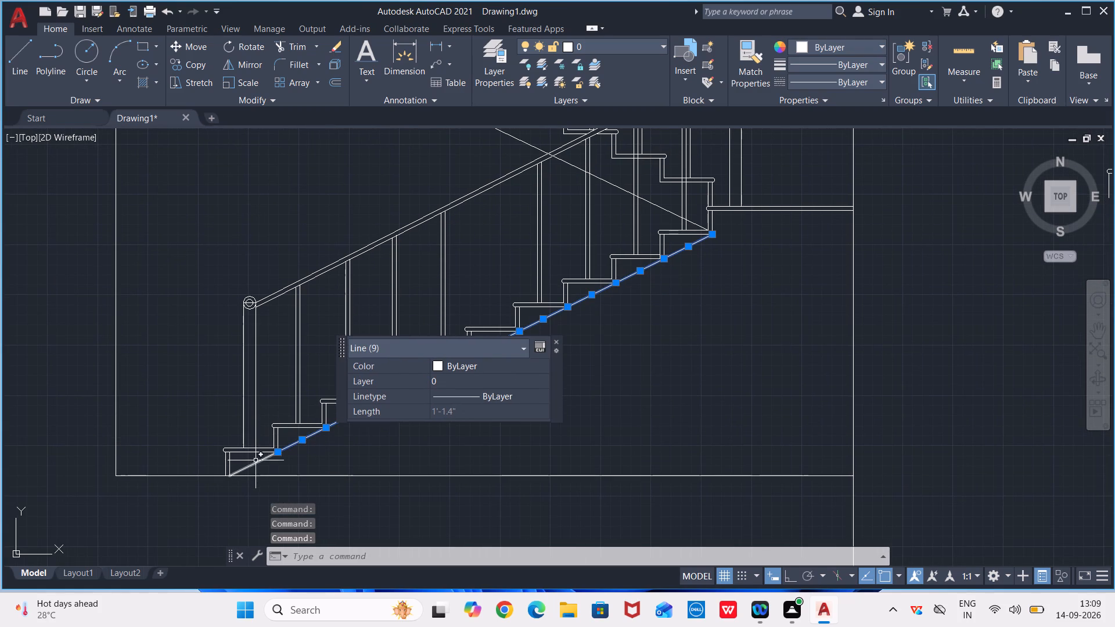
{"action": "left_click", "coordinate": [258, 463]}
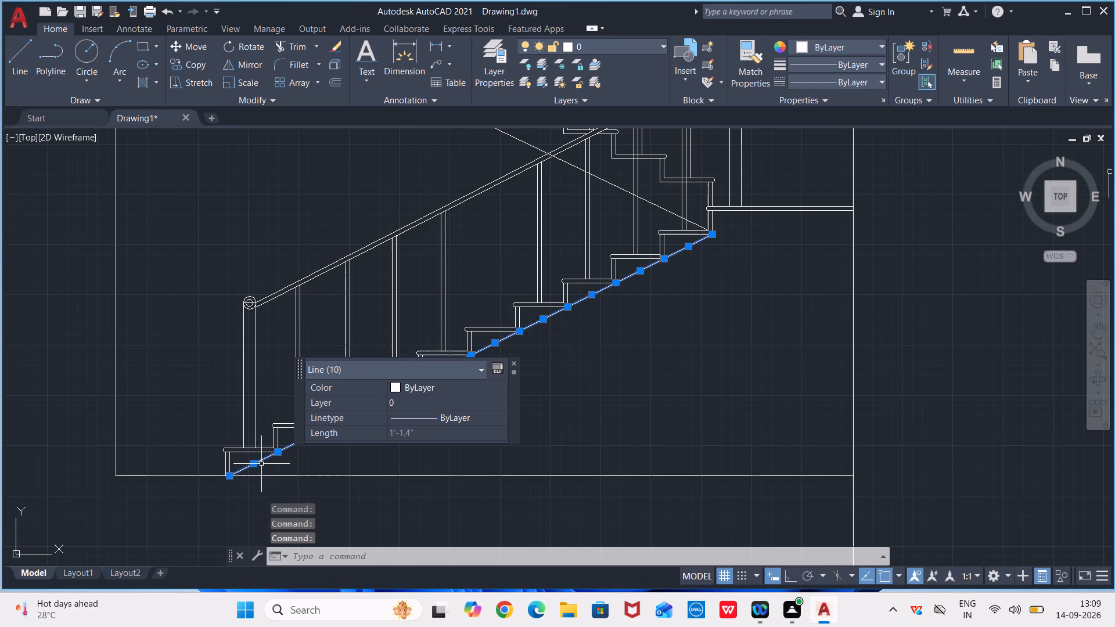
Offset the second-lowest segment of the lower flight's underside by 6", to the side toward the steps.
{"action": "type", "text": "OF"}
{"action": "key", "text": "Return"}
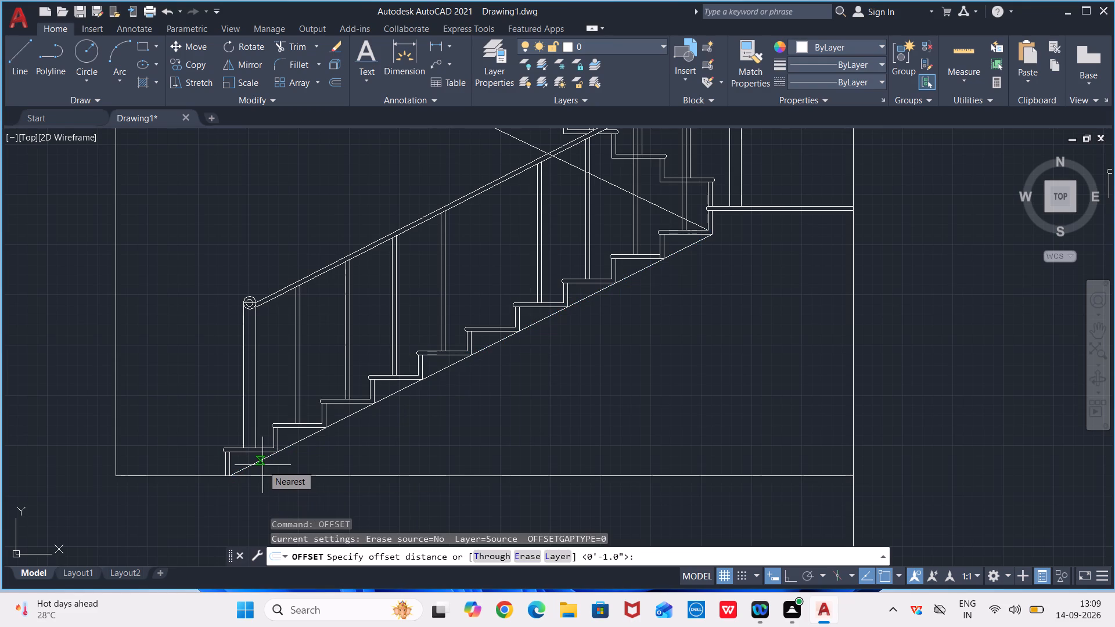
{"action": "key", "text": "6"}
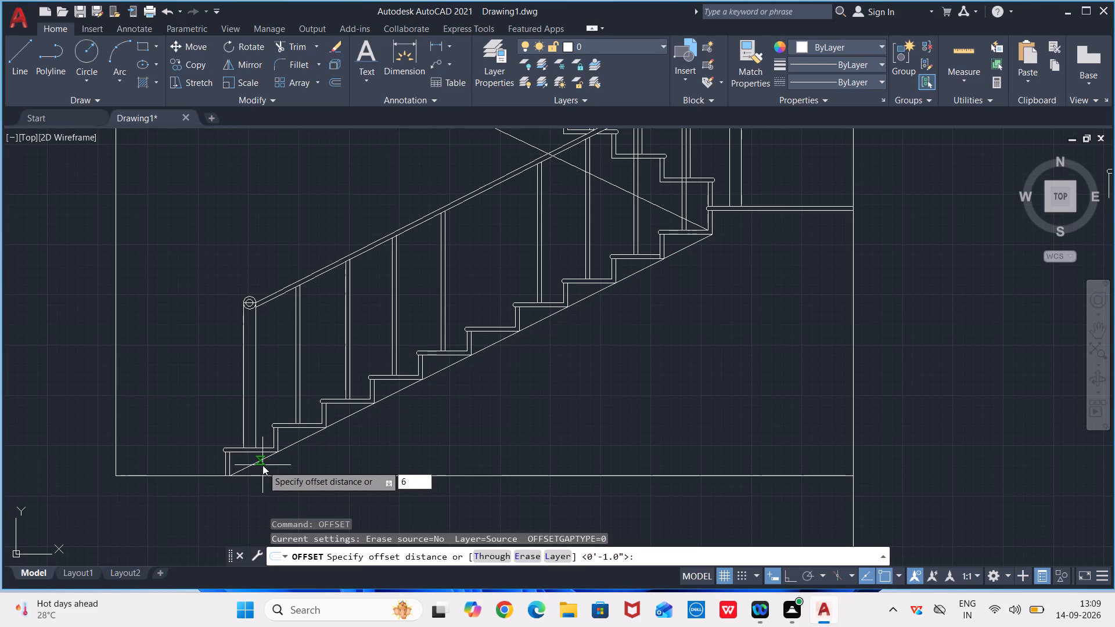
{"action": "key", "text": "shift+quotedbl"}
{"action": "key", "text": "Return"}
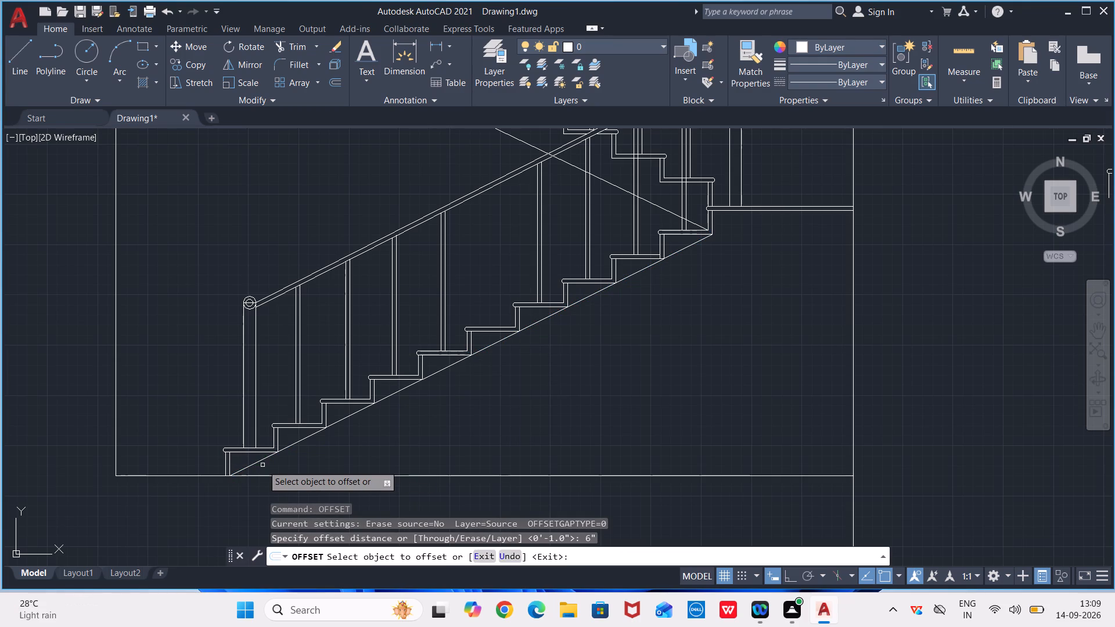
{"action": "left_click", "coordinate": [312, 435]}
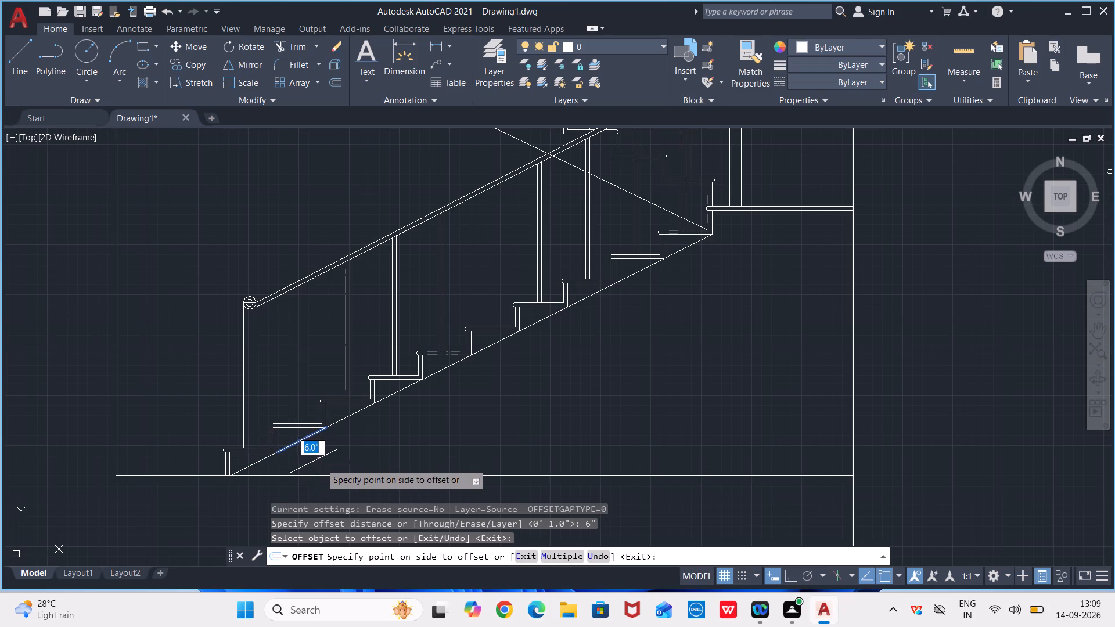
{"action": "left_click", "coordinate": [260, 460]}
Offset the lowest seven segments of the lower flight's underside 6" downward, one after another.
{"action": "left_click", "coordinate": [261, 462]}
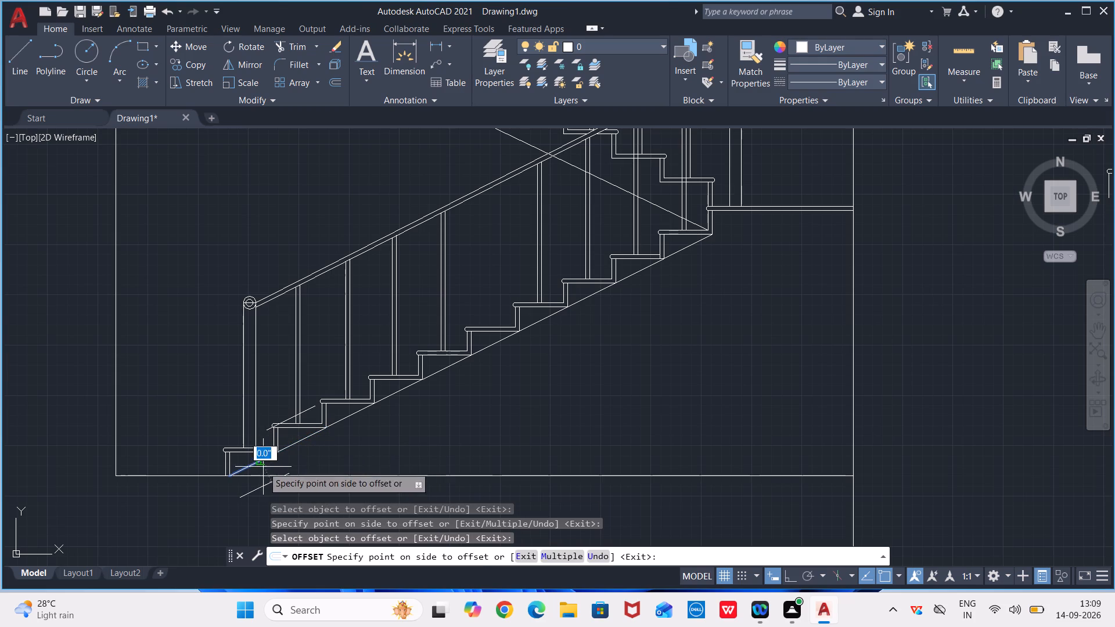
{"action": "left_click", "coordinate": [271, 475]}
{"action": "left_click", "coordinate": [297, 444]}
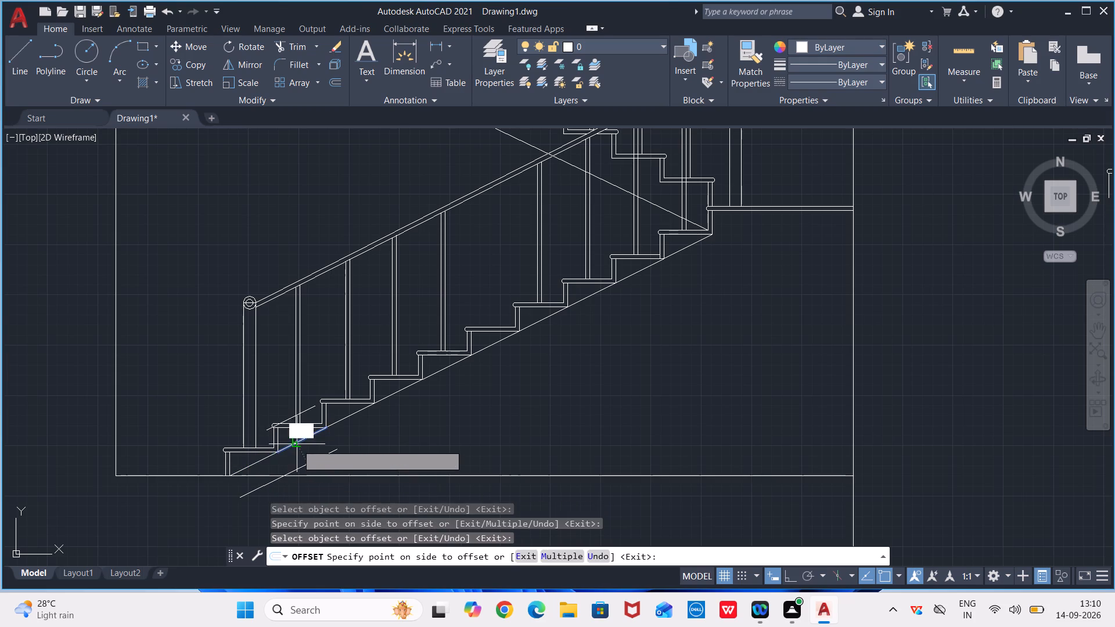
{"action": "left_click", "coordinate": [306, 456]}
{"action": "left_click", "coordinate": [344, 420]}
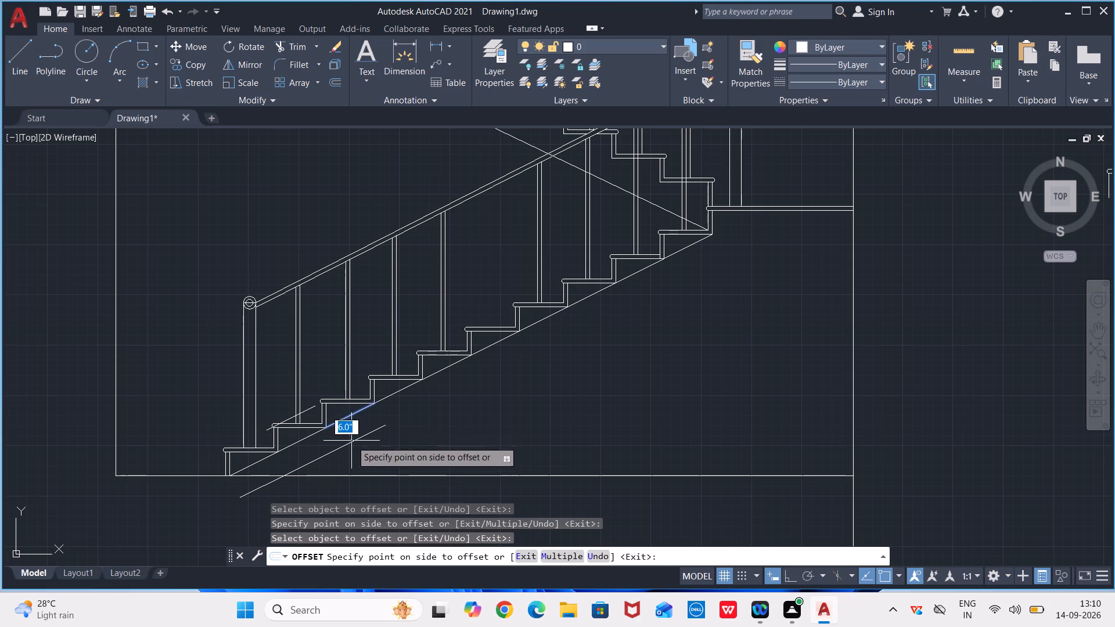
{"action": "left_click", "coordinate": [351, 441]}
{"action": "left_click", "coordinate": [400, 393]}
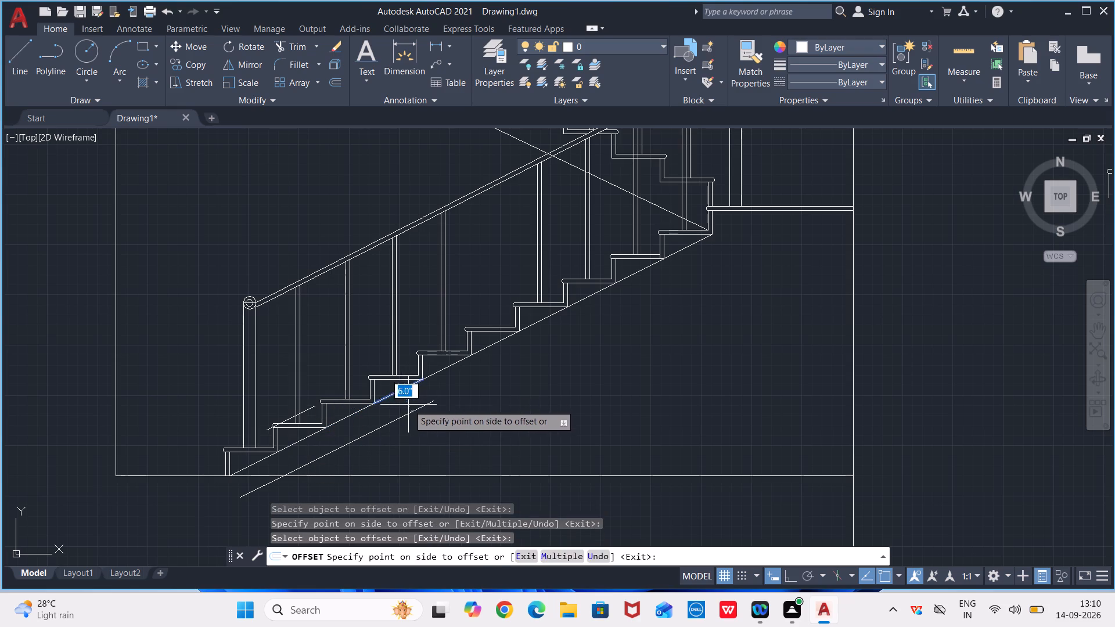
{"action": "left_click", "coordinate": [409, 405]}
{"action": "left_click", "coordinate": [442, 371]}
{"action": "left_click", "coordinate": [452, 377]}
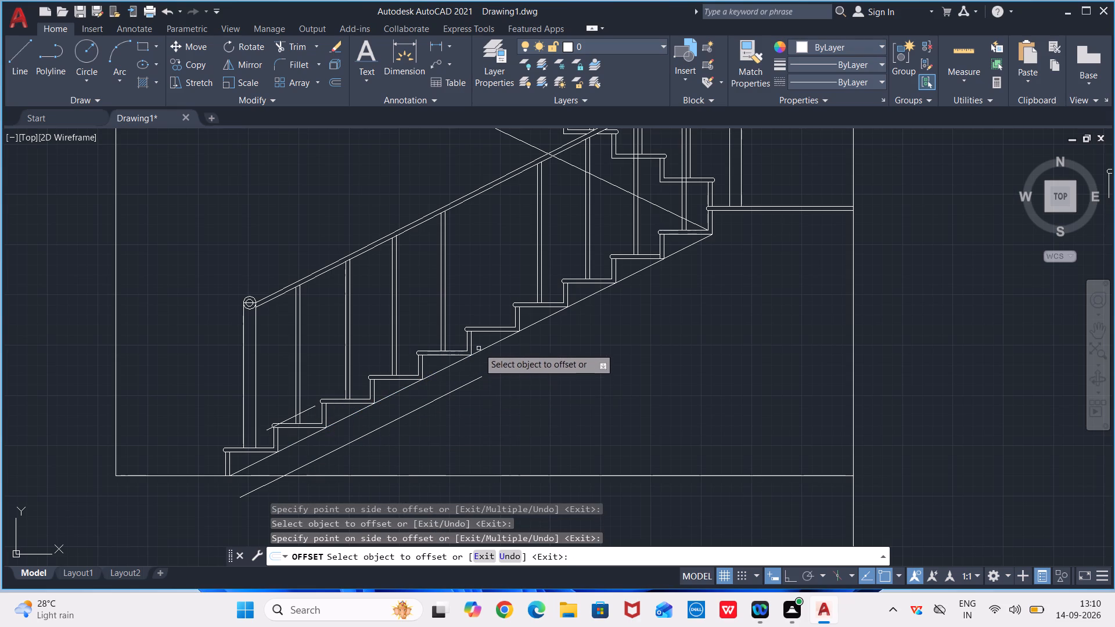
{"action": "left_click", "coordinate": [489, 347]}
{"action": "left_click", "coordinate": [508, 358]}
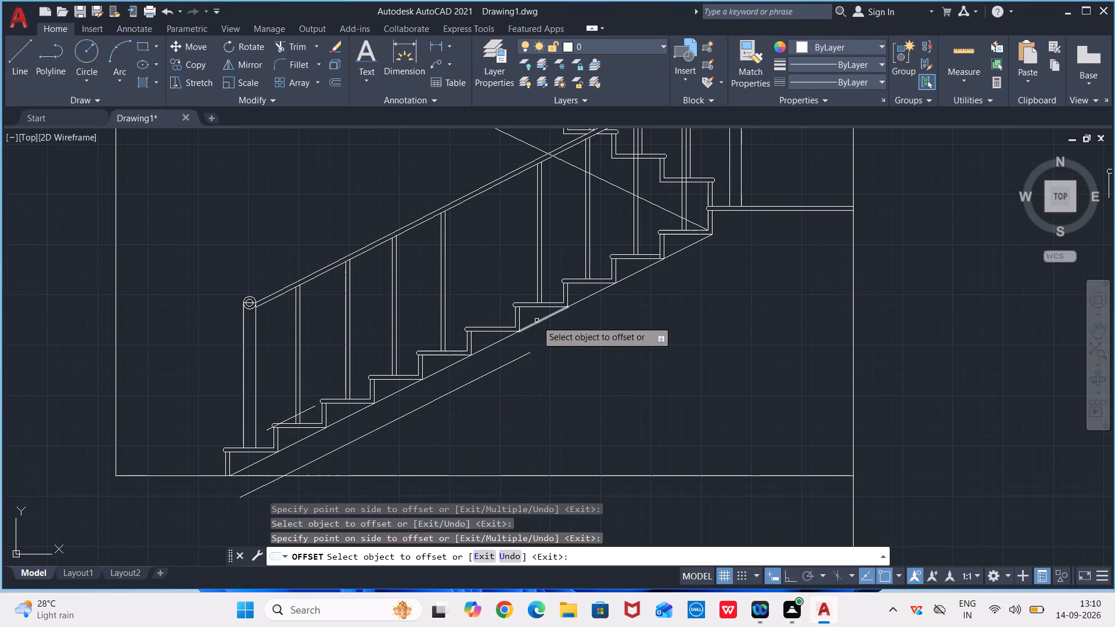
{"action": "left_click", "coordinate": [537, 320]}
{"action": "left_click", "coordinate": [554, 339]}
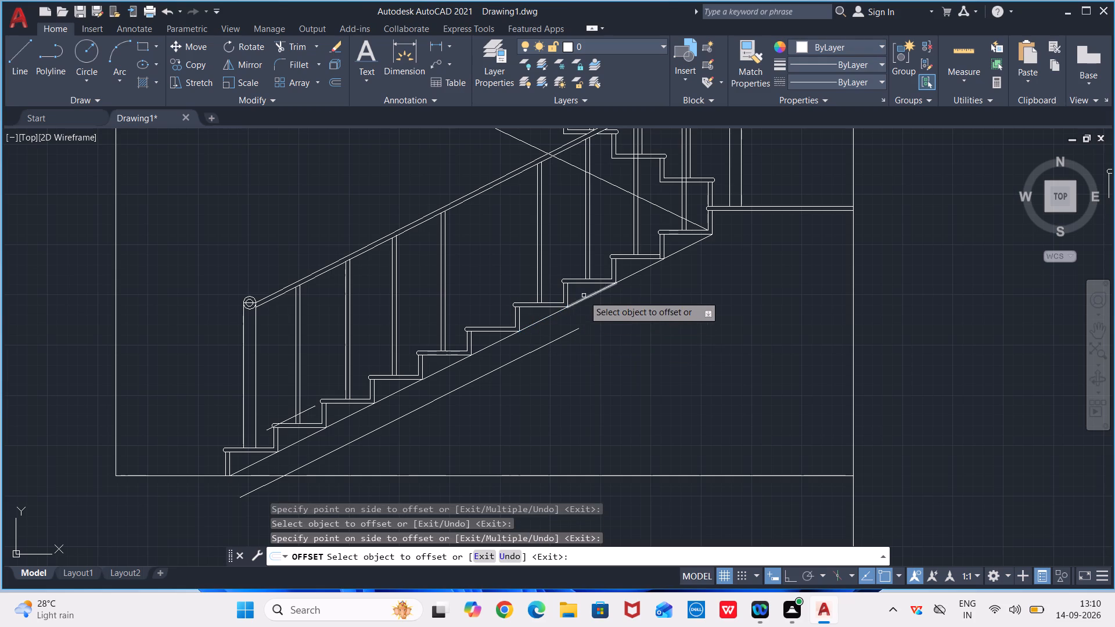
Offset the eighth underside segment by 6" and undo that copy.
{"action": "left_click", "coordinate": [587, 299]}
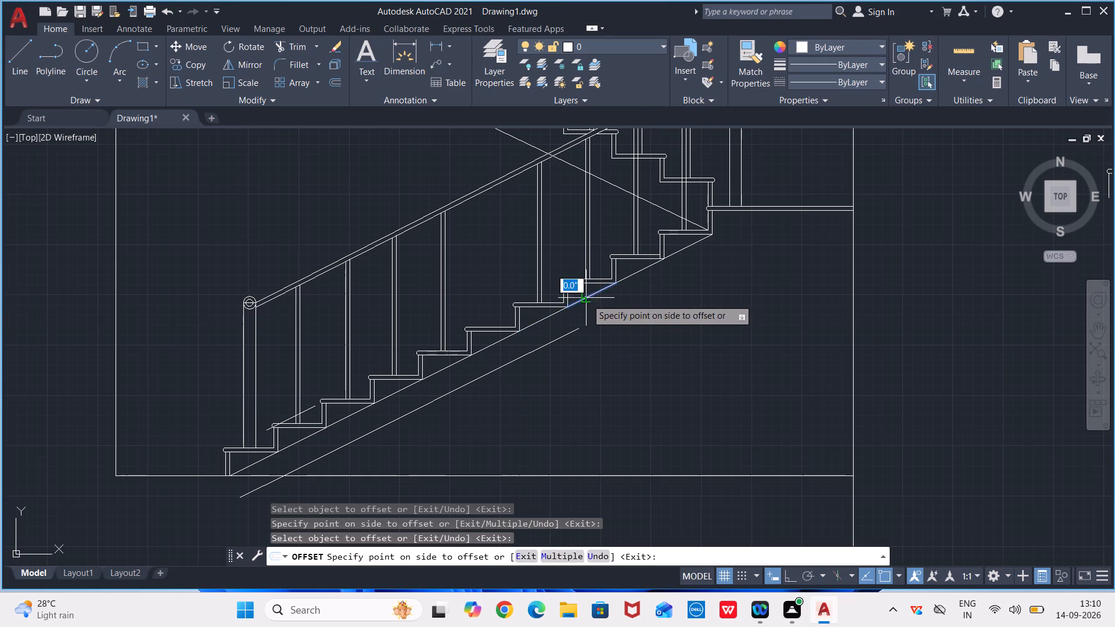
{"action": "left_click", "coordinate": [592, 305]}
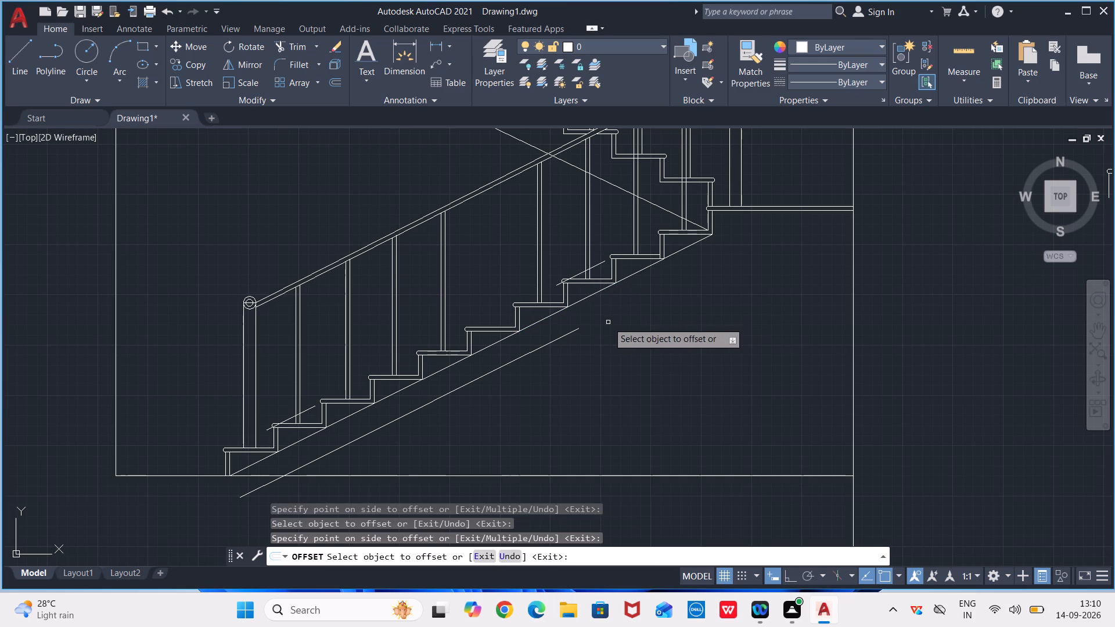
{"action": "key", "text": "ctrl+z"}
Offset the eighth, ninth and tenth underside segments 6" downward and end the Offset command.
{"action": "left_click", "coordinate": [589, 297]}
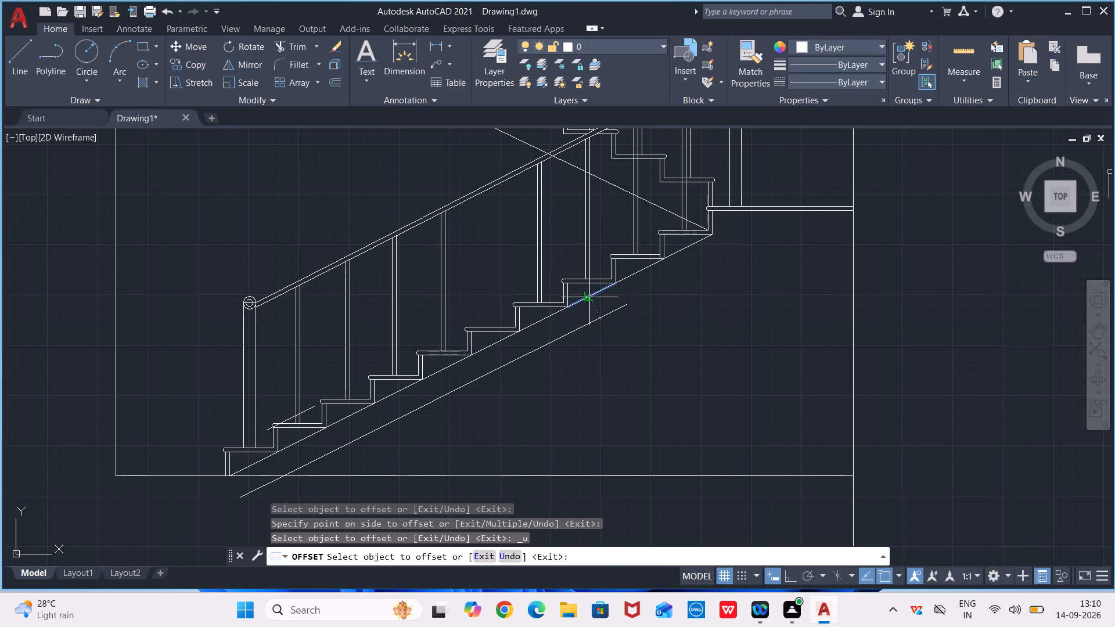
{"action": "left_click", "coordinate": [599, 312]}
{"action": "left_click", "coordinate": [626, 276]}
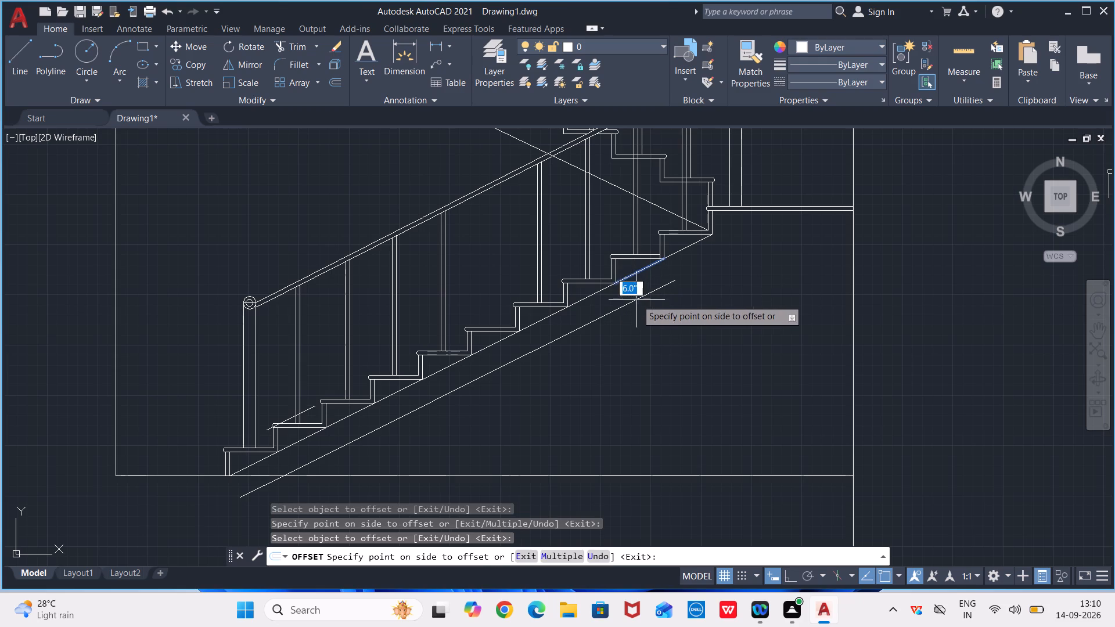
{"action": "left_click", "coordinate": [636, 301]}
{"action": "left_click", "coordinate": [675, 253]}
{"action": "left_click", "coordinate": [689, 278]}
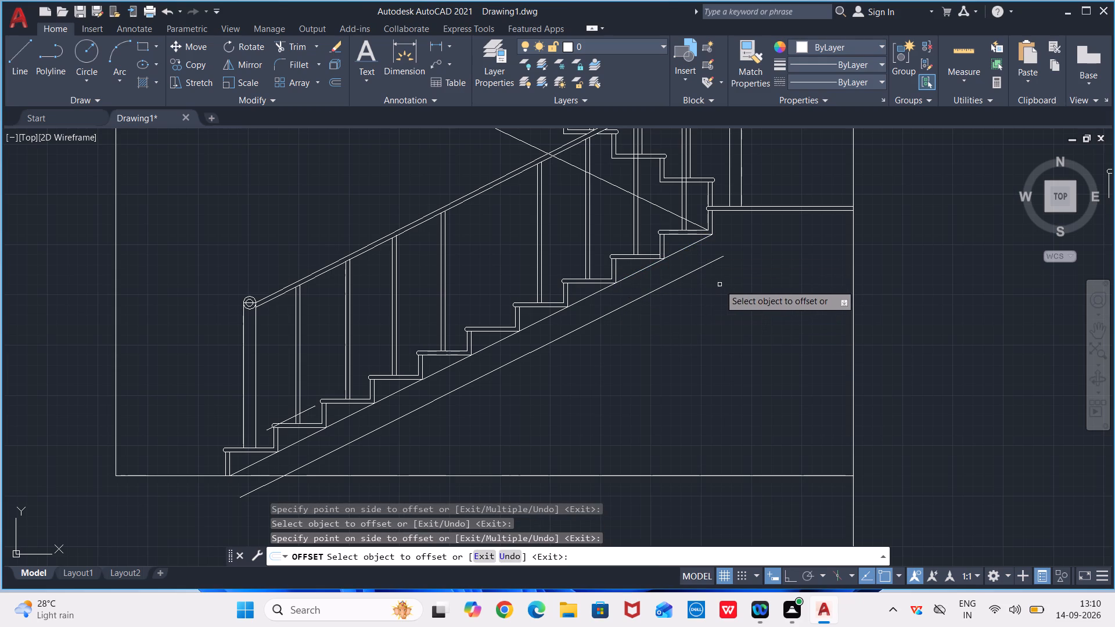
{"action": "key", "text": "Escape"}
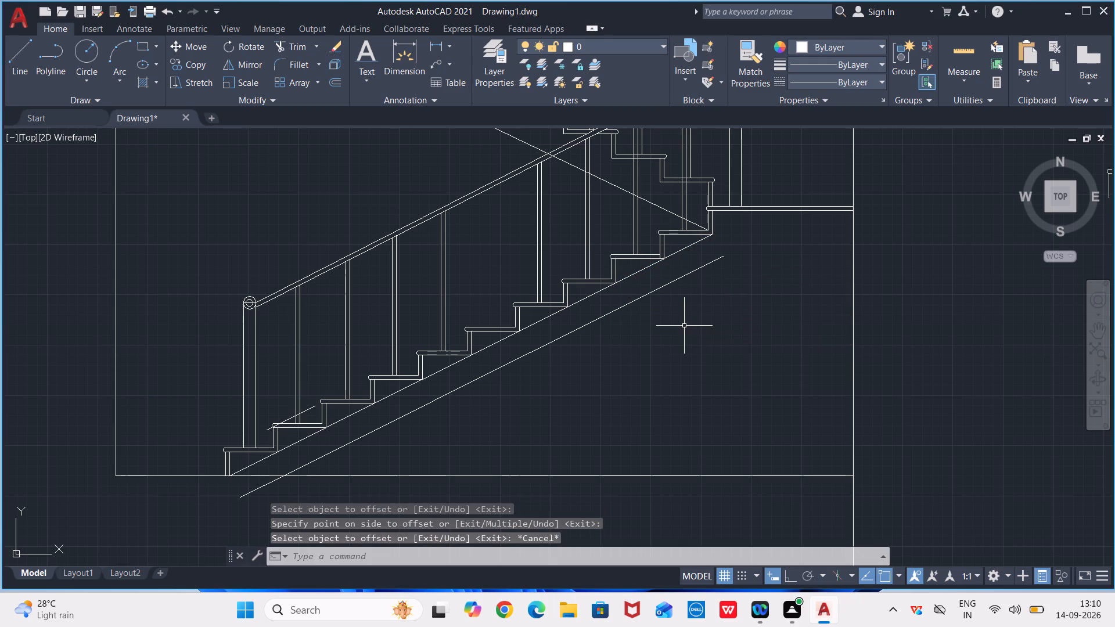
Extend the offset underside's upper end about 6" along its 27° slope, followed by a horizontal line about 2'-3.1" long to the wall.
{"action": "key", "text": "l"}
{"action": "key", "text": "Return"}
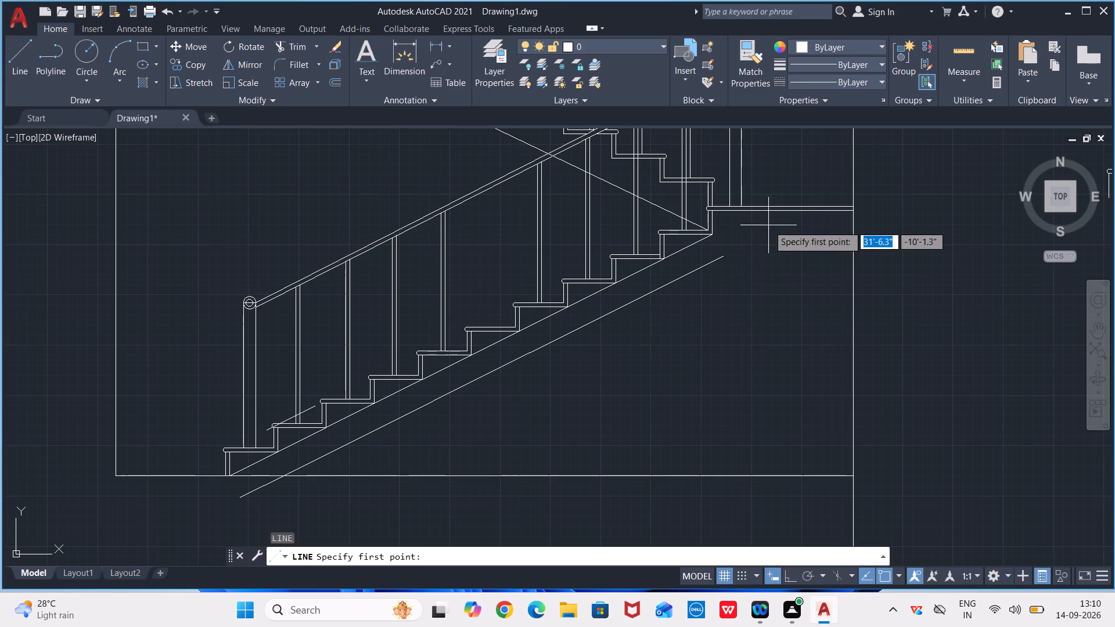
{"action": "left_click", "coordinate": [722, 254]}
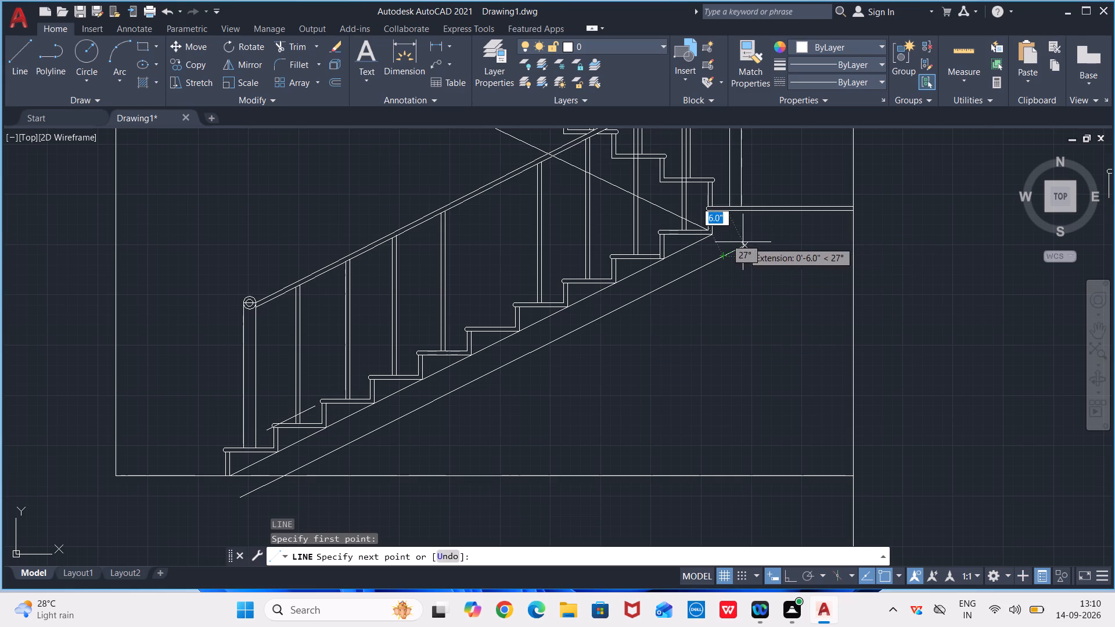
{"action": "left_click", "coordinate": [743, 243]}
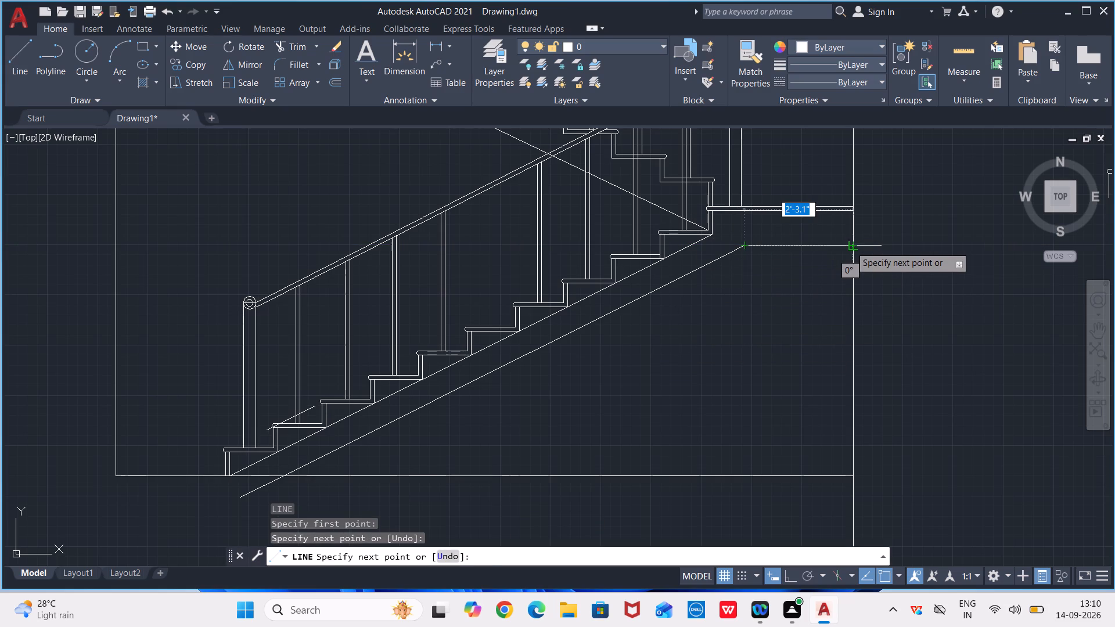
{"action": "left_click", "coordinate": [850, 243]}
{"action": "key", "text": "Escape"}
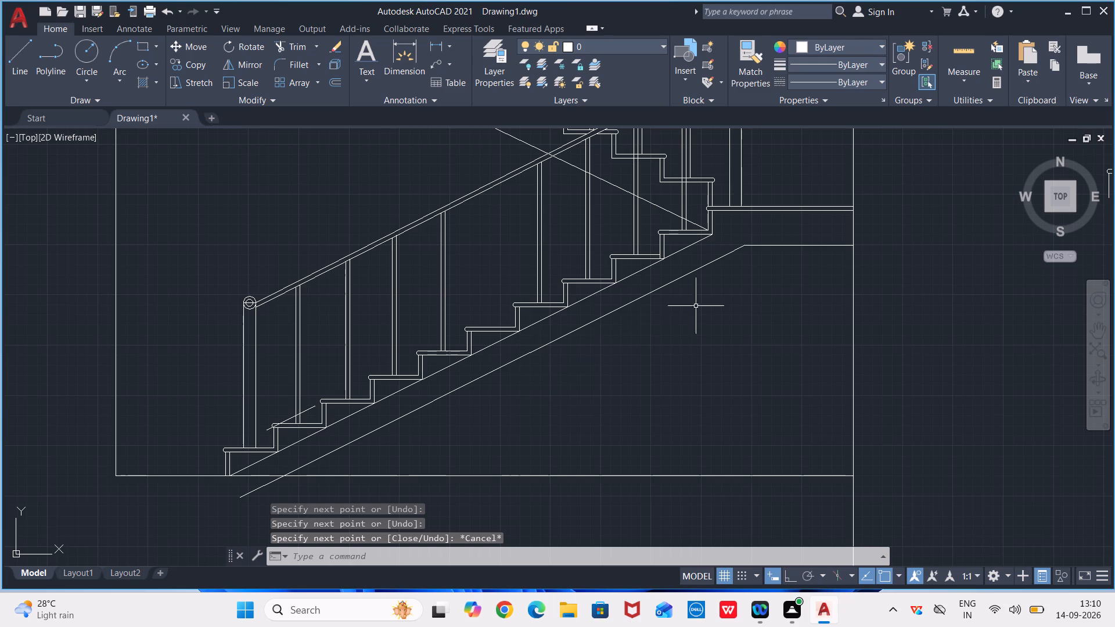
Offset the second through sixth segments of the lower flight's offset underside line 0.75" downward, one after another.
{"action": "left_click_drag", "start_coordinate": [723, 248], "coordinate": [530, 334]}
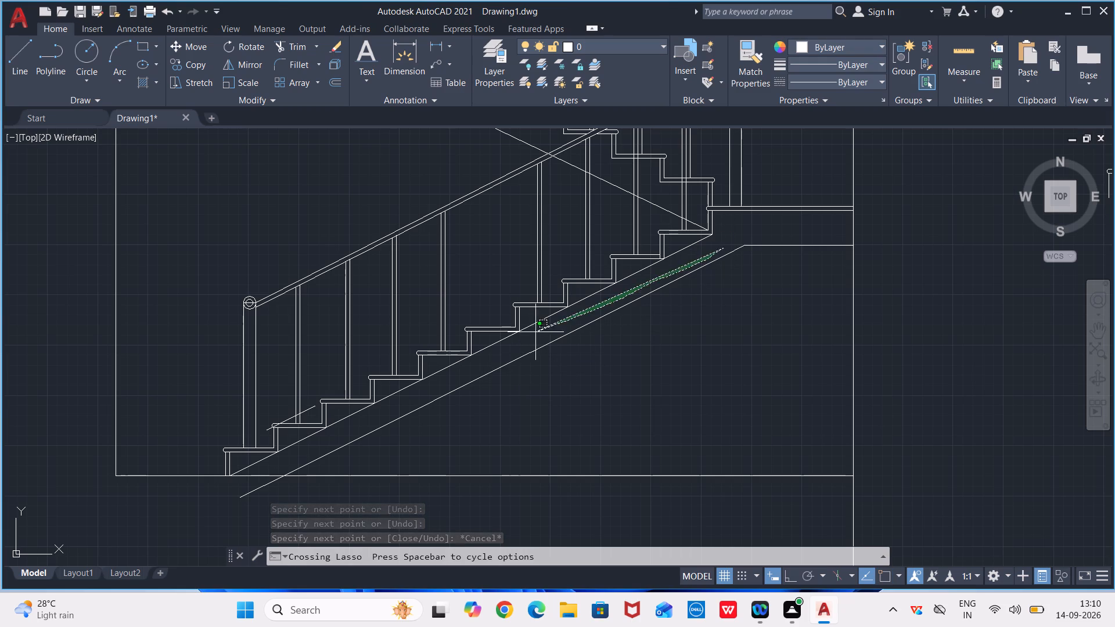
{"action": "left_click_drag", "start_coordinate": [530, 334], "coordinate": [315, 452]}
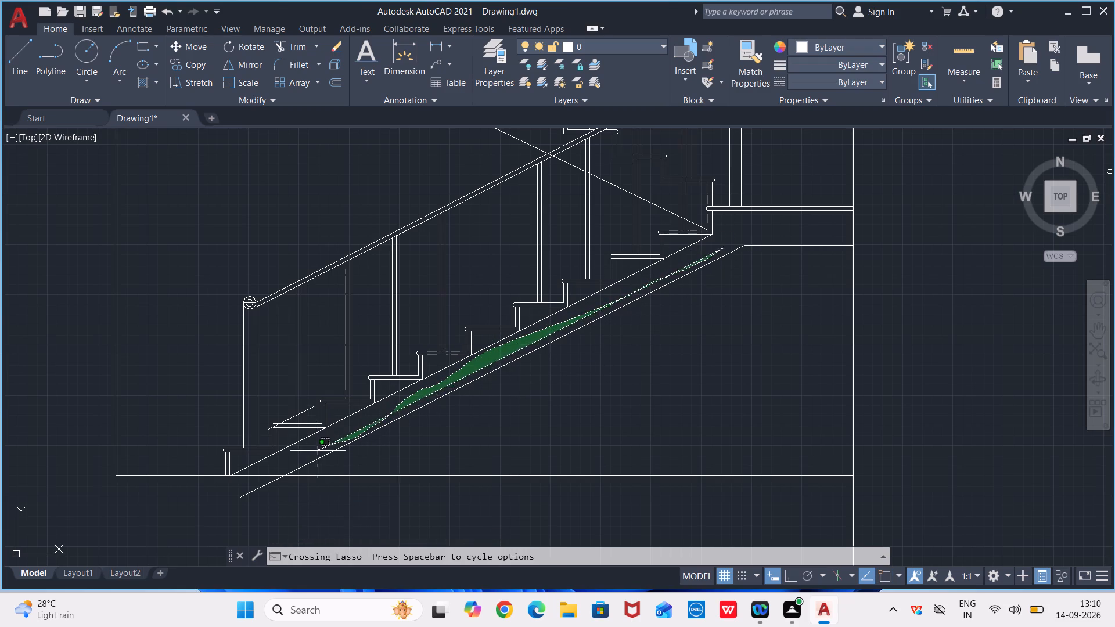
{"action": "left_click_drag", "start_coordinate": [315, 452], "coordinate": [368, 456]}
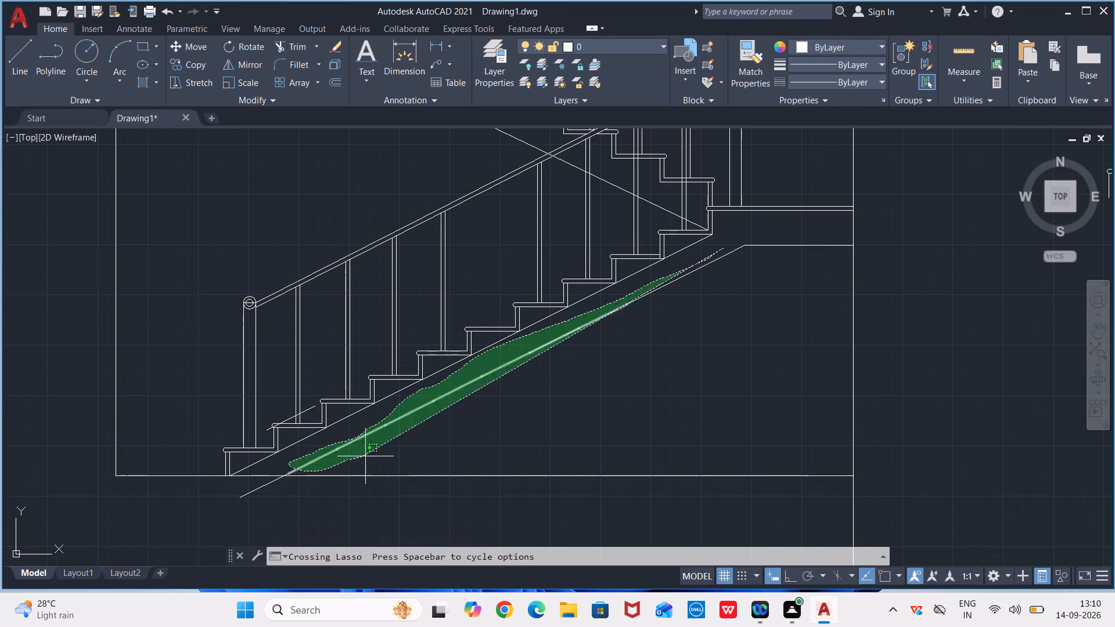
{"action": "left_click_drag", "start_coordinate": [368, 456], "coordinate": [420, 453]}
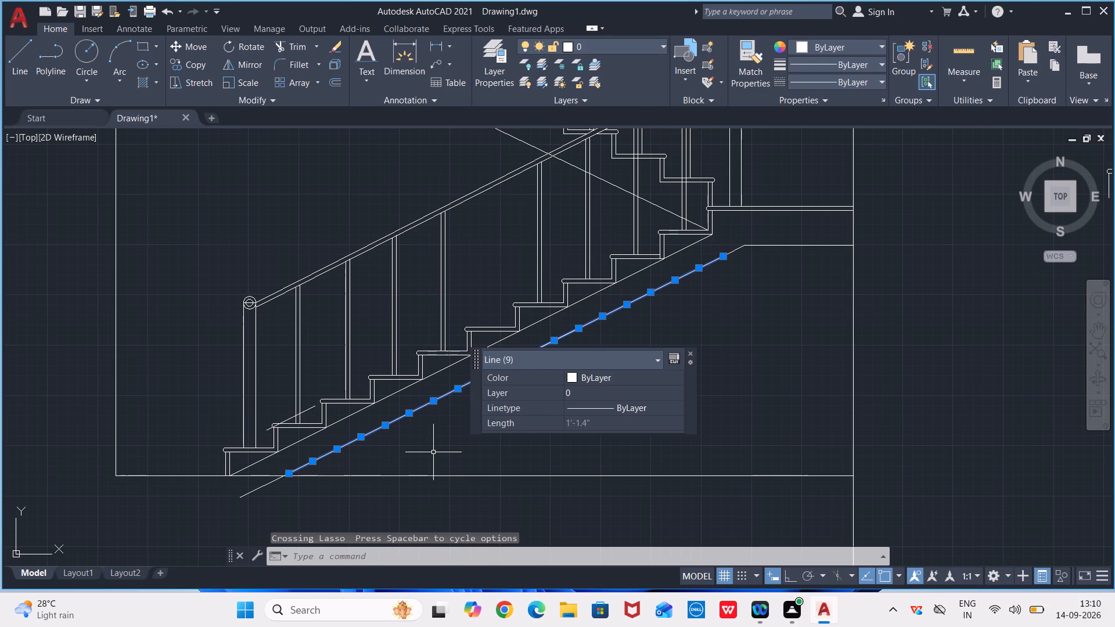
{"action": "type", "text": "OF"}
{"action": "key", "text": "Return"}
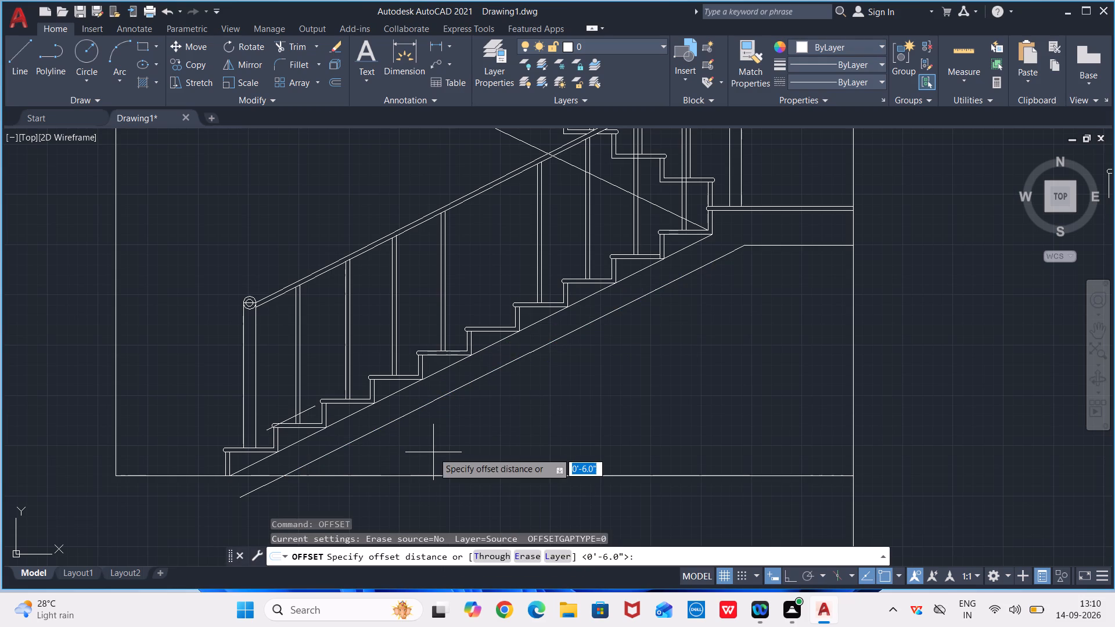
{"action": "type", "text": "0.75\""}
{"action": "key", "text": "Return"}
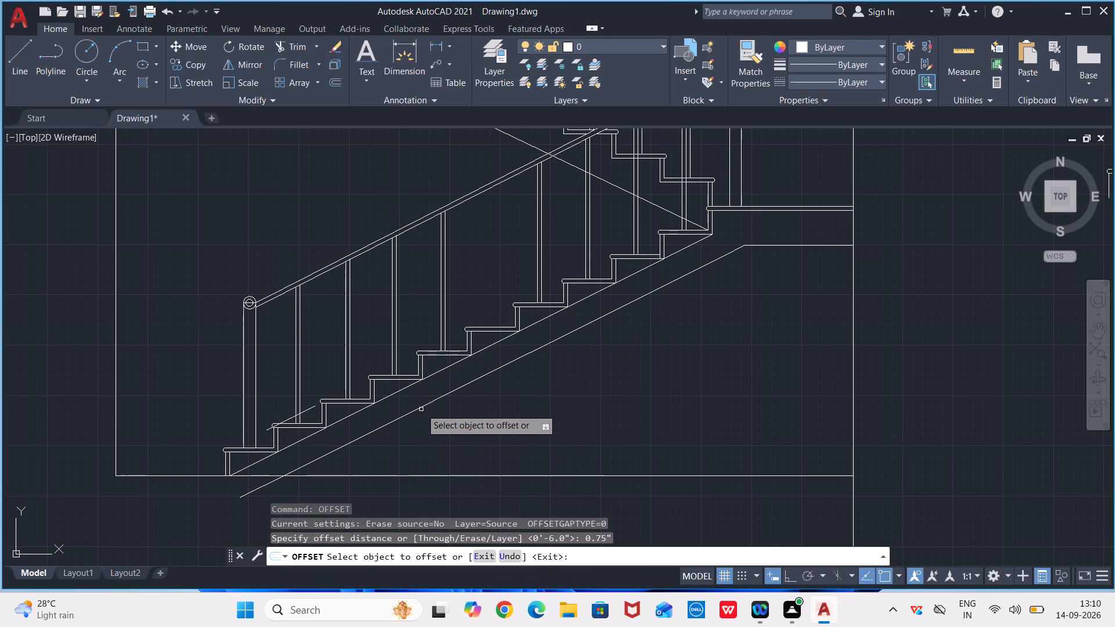
{"action": "left_click", "coordinate": [323, 456]}
{"action": "left_click", "coordinate": [340, 465]}
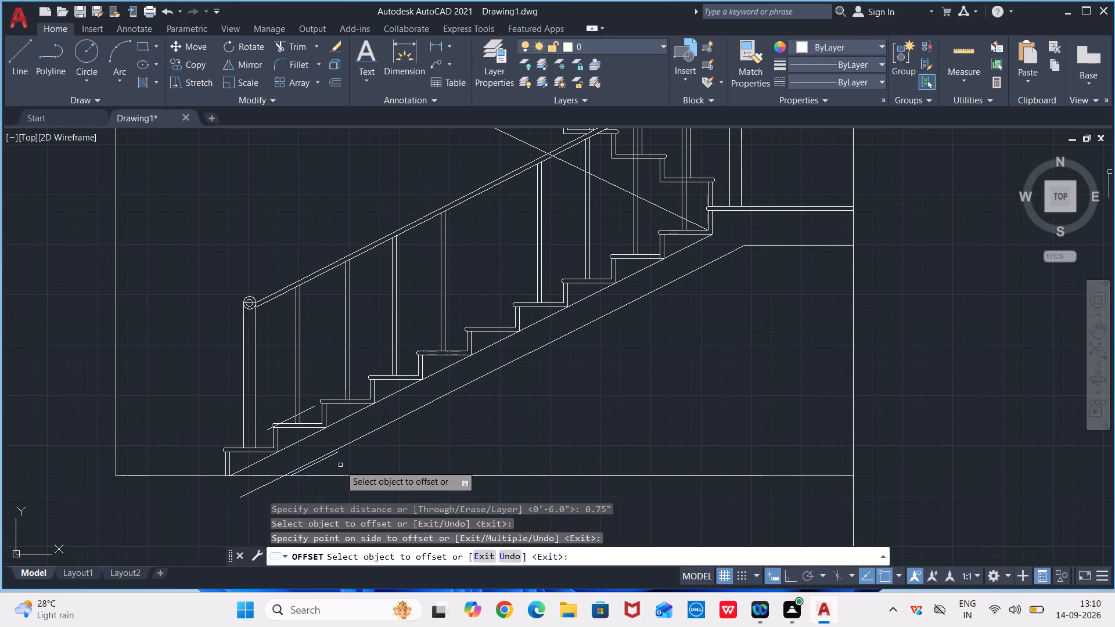
{"action": "left_click", "coordinate": [351, 442]}
{"action": "left_click", "coordinate": [358, 449]}
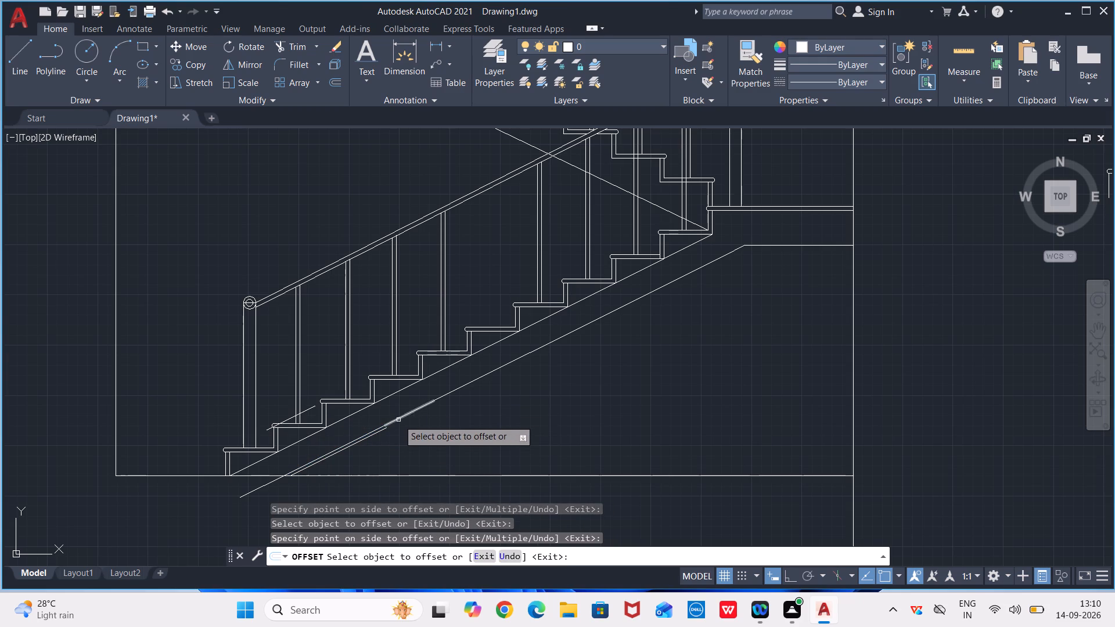
{"action": "left_click", "coordinate": [398, 420]}
{"action": "left_click", "coordinate": [407, 424]}
{"action": "left_click", "coordinate": [438, 399]}
{"action": "left_click", "coordinate": [441, 408]}
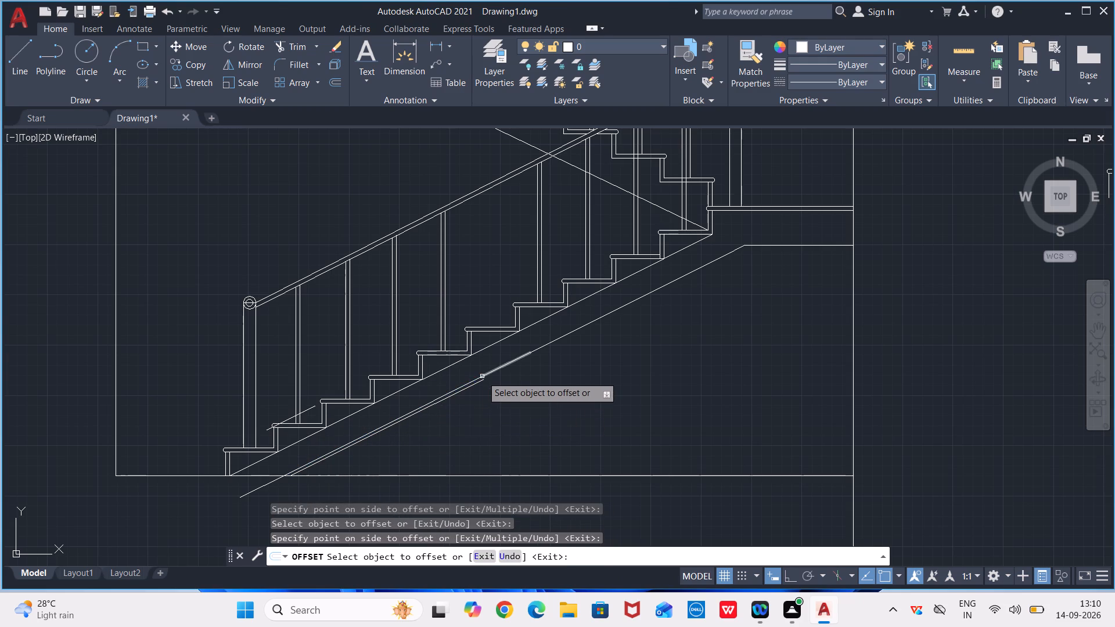
{"action": "left_click_drag", "start_coordinate": [483, 376], "coordinate": [488, 377]}
{"action": "left_click", "coordinate": [499, 381]}
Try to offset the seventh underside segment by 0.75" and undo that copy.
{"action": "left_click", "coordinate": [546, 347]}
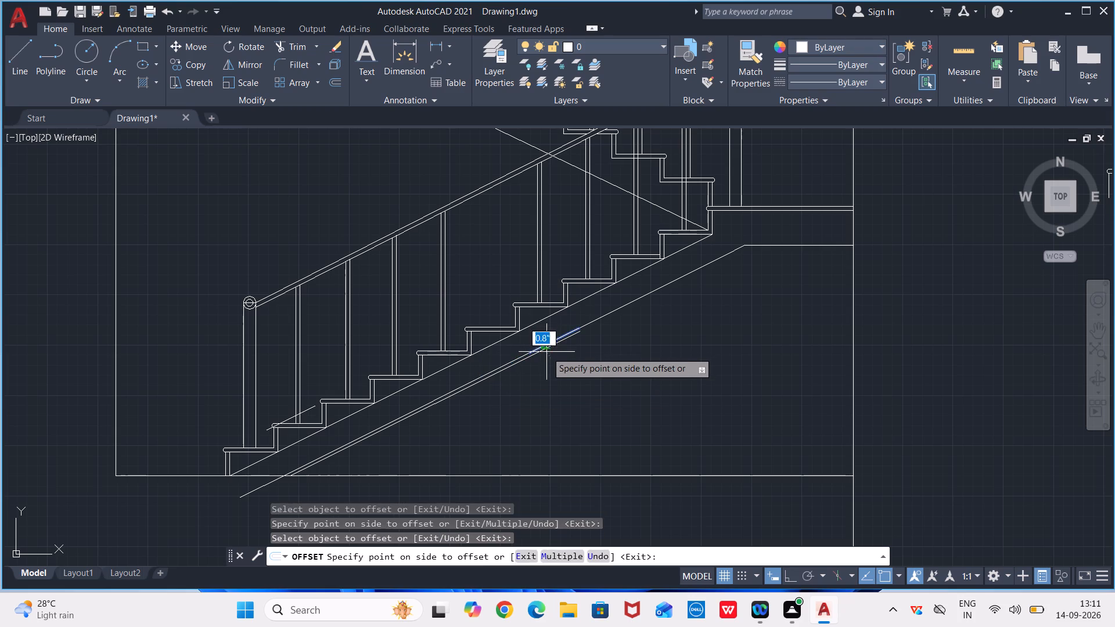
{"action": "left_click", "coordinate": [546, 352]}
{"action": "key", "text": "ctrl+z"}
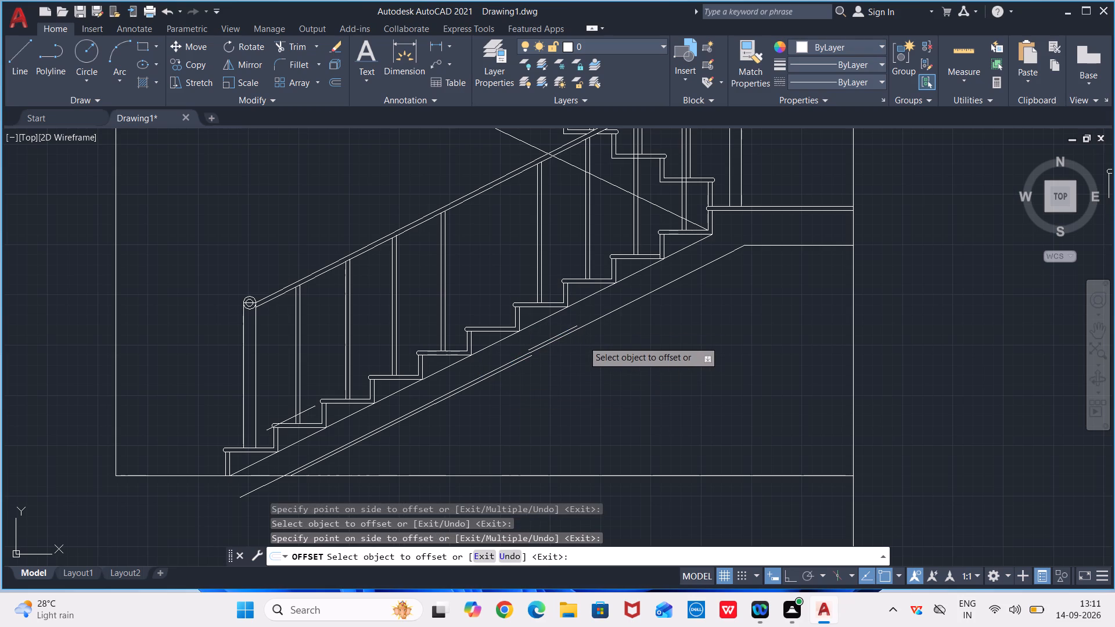
Offset the seventh and eighth segments of the sloped underside line 0.75" downward.
{"action": "left_click", "coordinate": [557, 347]}
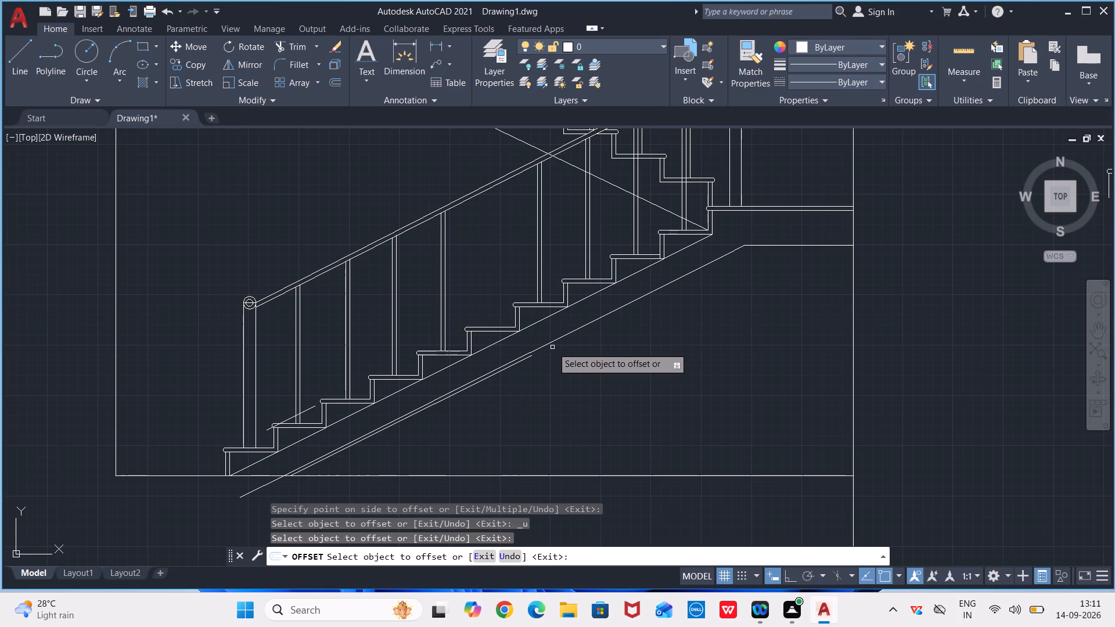
{"action": "left_click", "coordinate": [552, 343]}
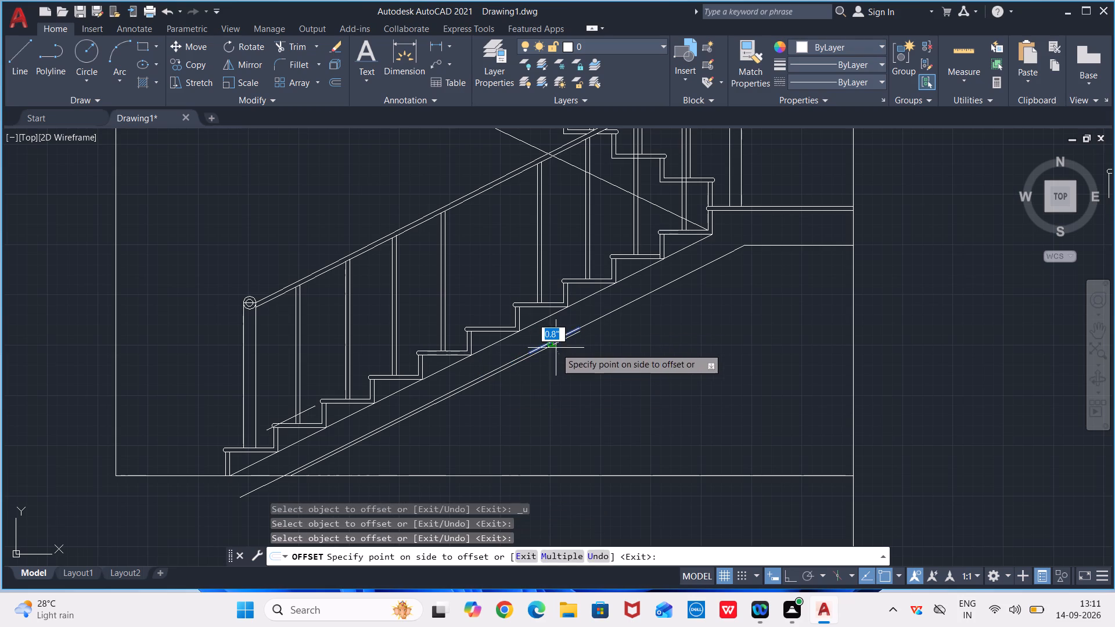
{"action": "left_click", "coordinate": [556, 348]}
{"action": "left_click", "coordinate": [589, 324]}
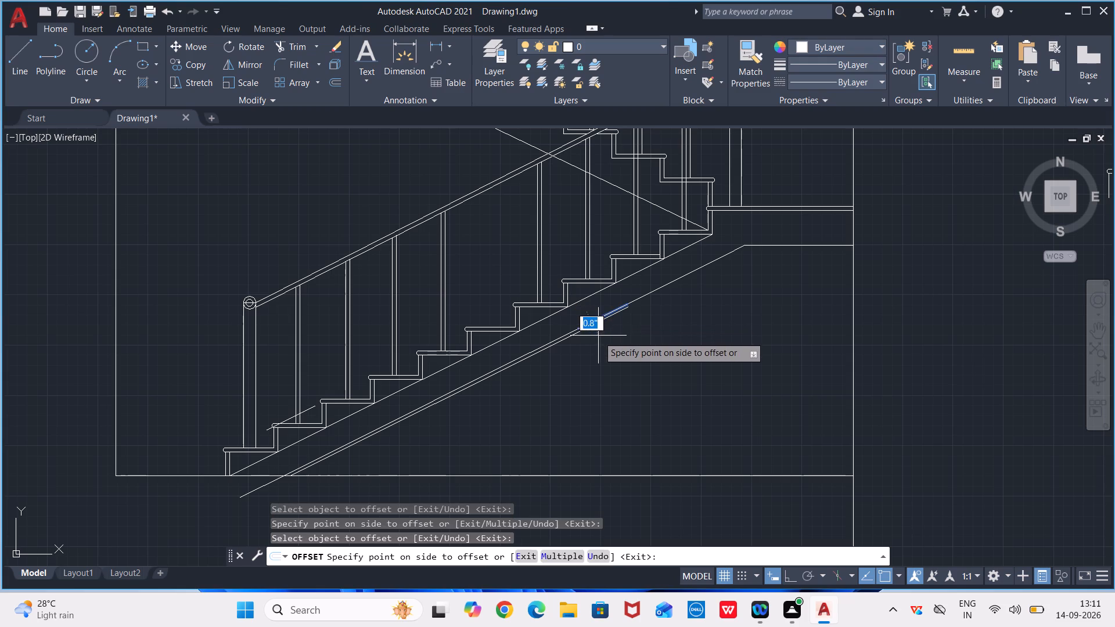
{"action": "left_click", "coordinate": [598, 336]}
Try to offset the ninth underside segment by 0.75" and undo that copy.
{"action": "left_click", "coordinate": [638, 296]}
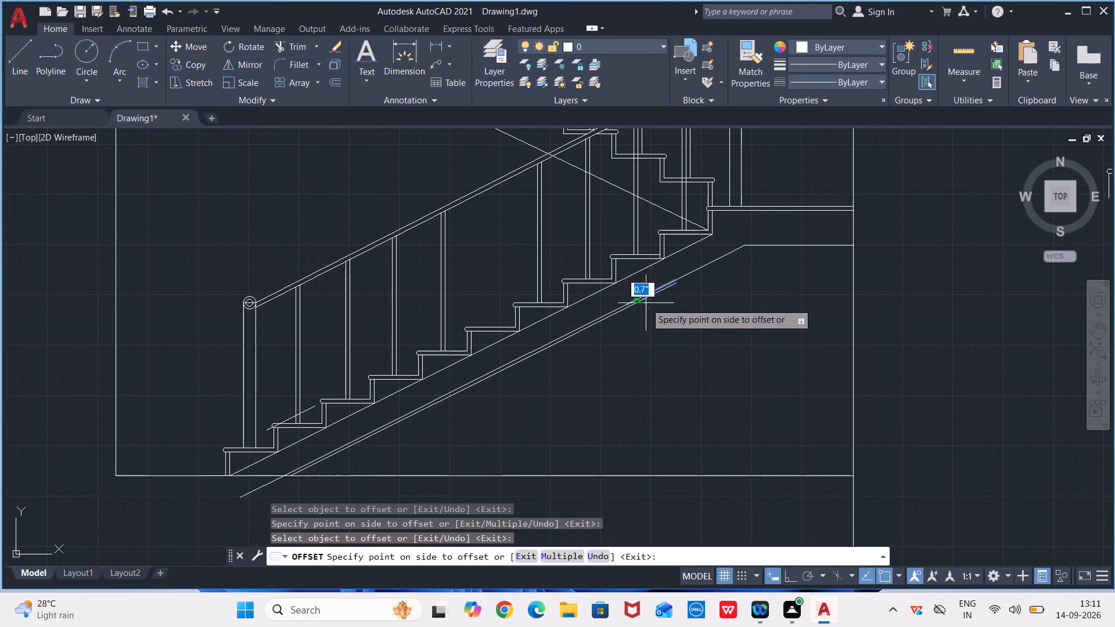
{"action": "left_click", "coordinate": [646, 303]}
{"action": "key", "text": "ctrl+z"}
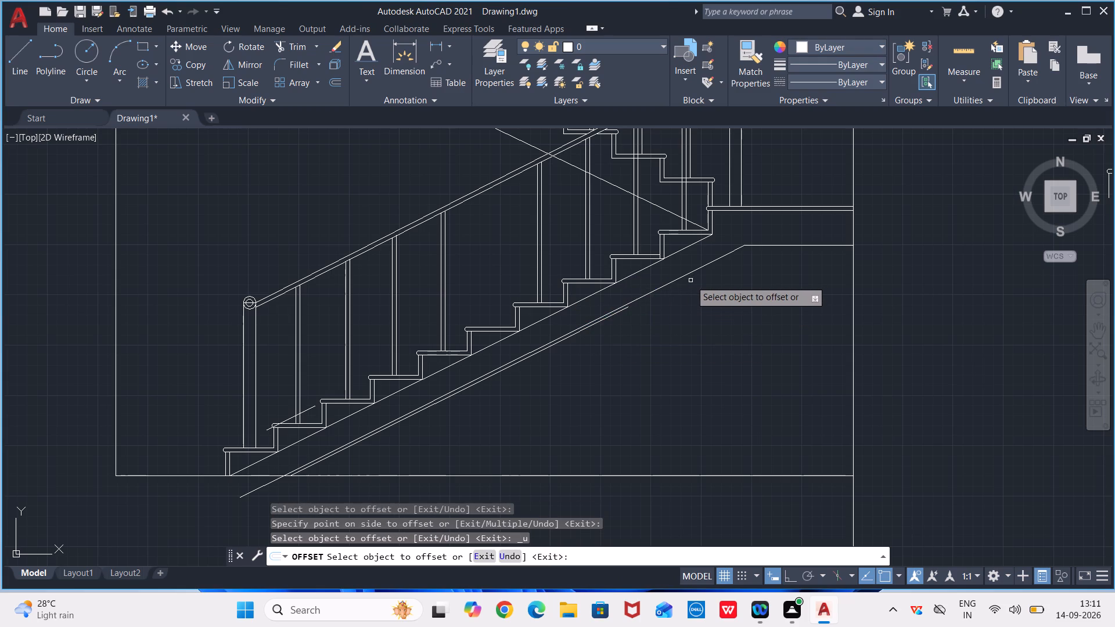
Offset the ninth segment of the sloped underside line 0.75" downward.
{"action": "left_click", "coordinate": [670, 284]}
{"action": "left_click", "coordinate": [672, 297]}
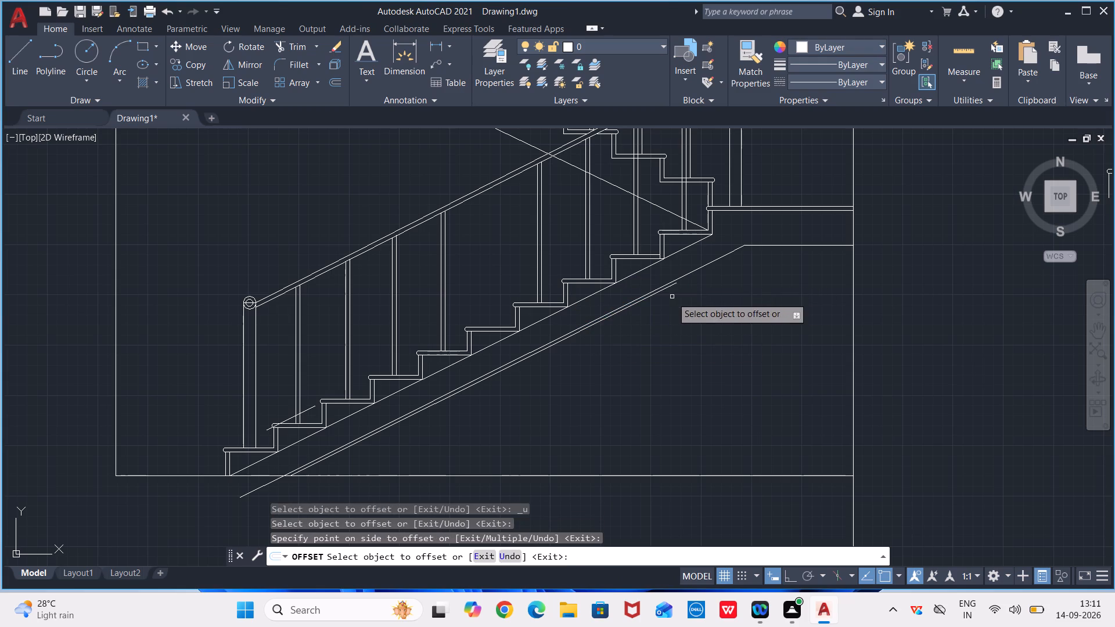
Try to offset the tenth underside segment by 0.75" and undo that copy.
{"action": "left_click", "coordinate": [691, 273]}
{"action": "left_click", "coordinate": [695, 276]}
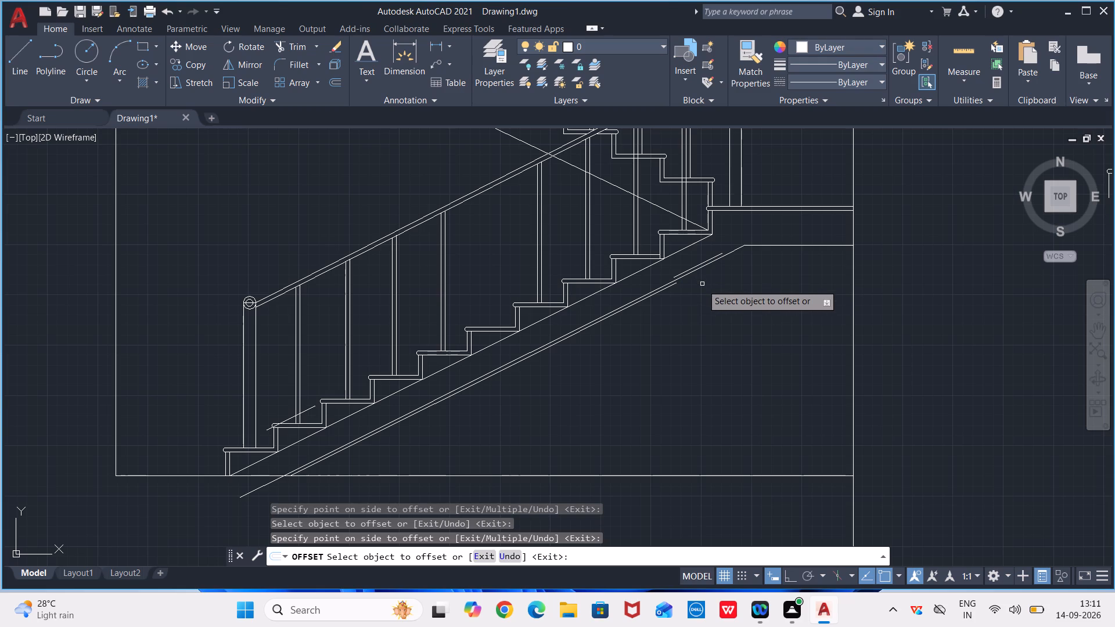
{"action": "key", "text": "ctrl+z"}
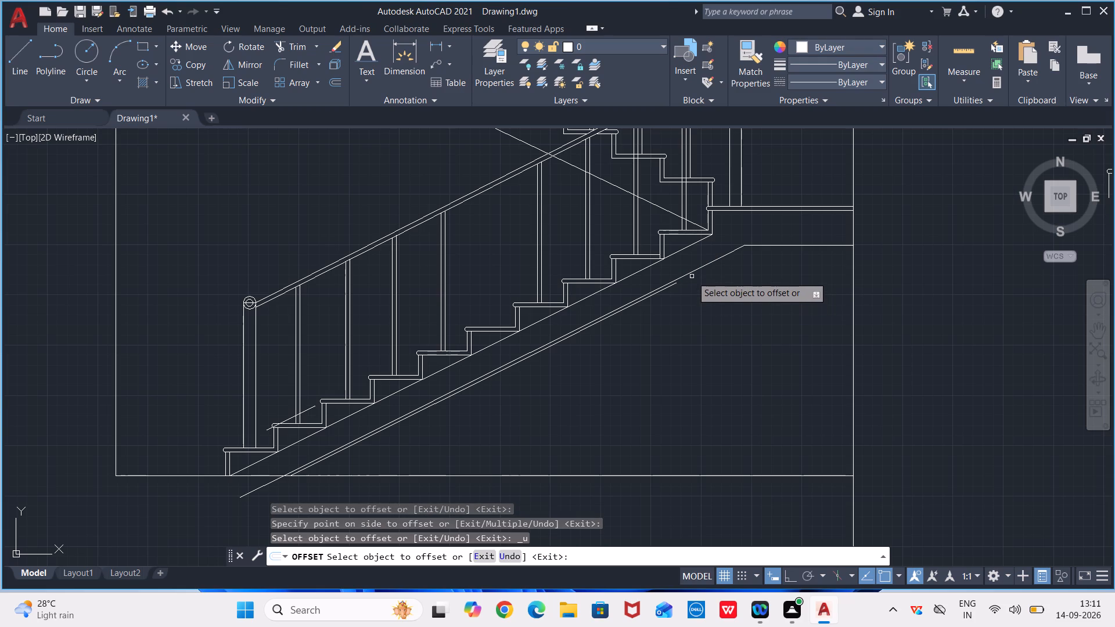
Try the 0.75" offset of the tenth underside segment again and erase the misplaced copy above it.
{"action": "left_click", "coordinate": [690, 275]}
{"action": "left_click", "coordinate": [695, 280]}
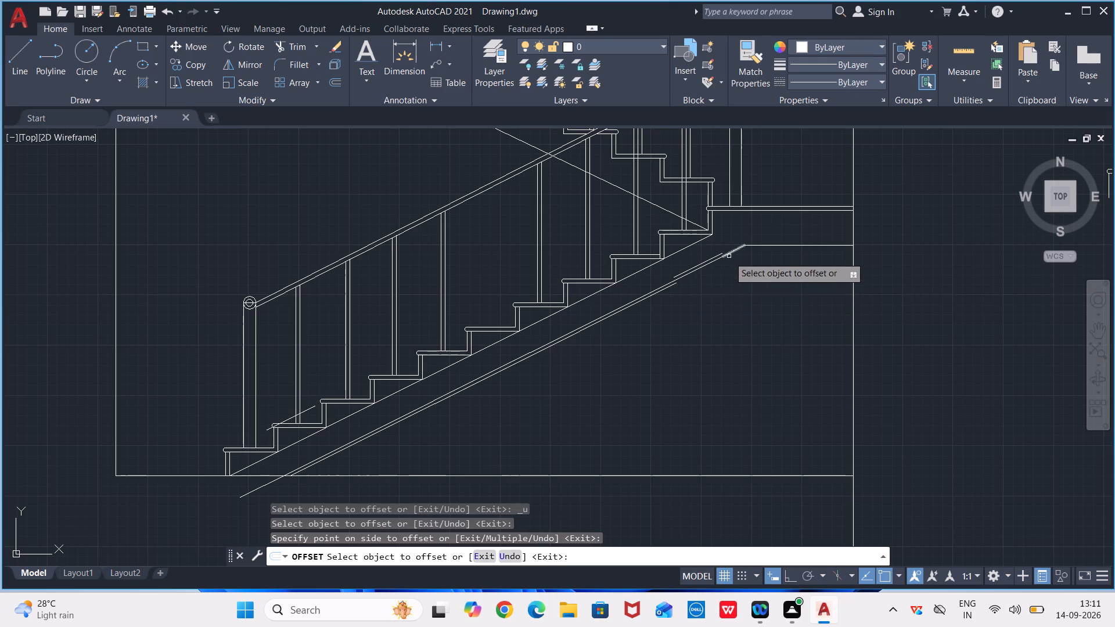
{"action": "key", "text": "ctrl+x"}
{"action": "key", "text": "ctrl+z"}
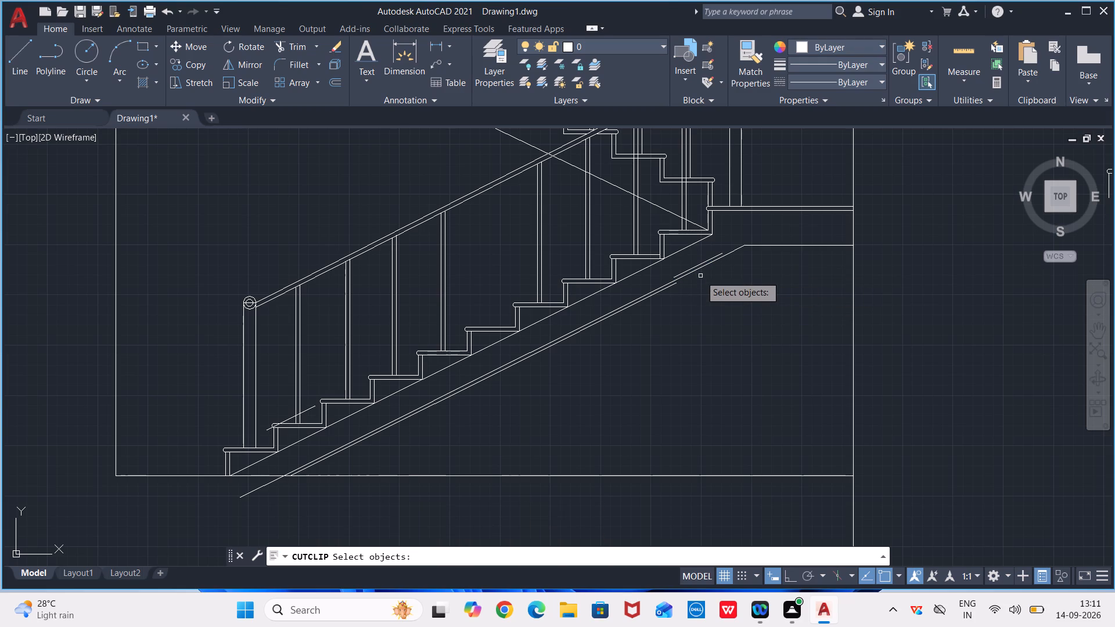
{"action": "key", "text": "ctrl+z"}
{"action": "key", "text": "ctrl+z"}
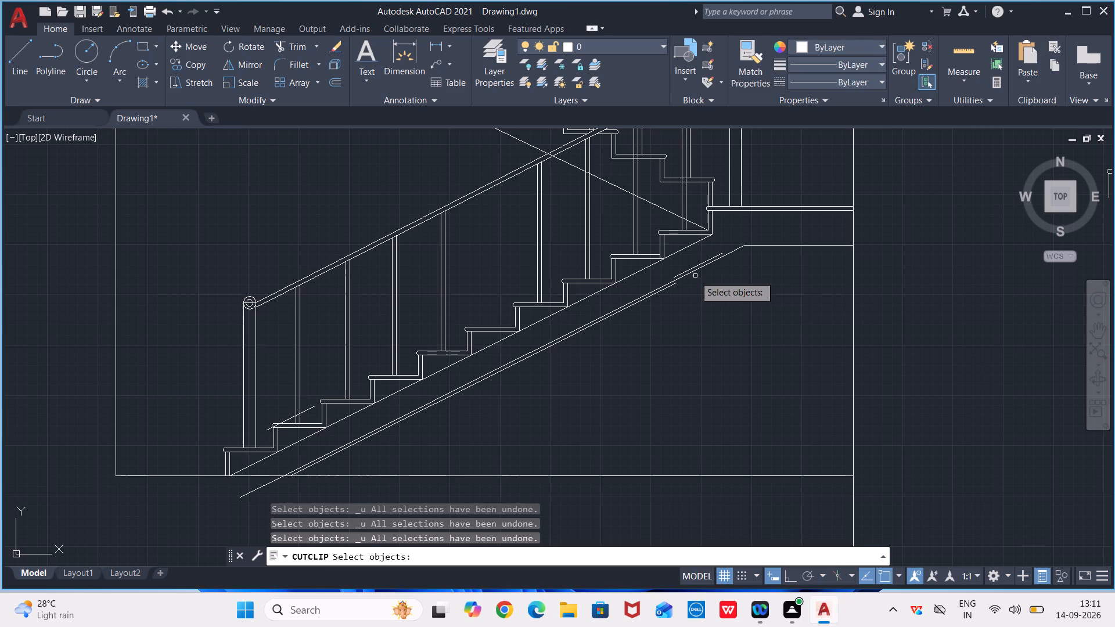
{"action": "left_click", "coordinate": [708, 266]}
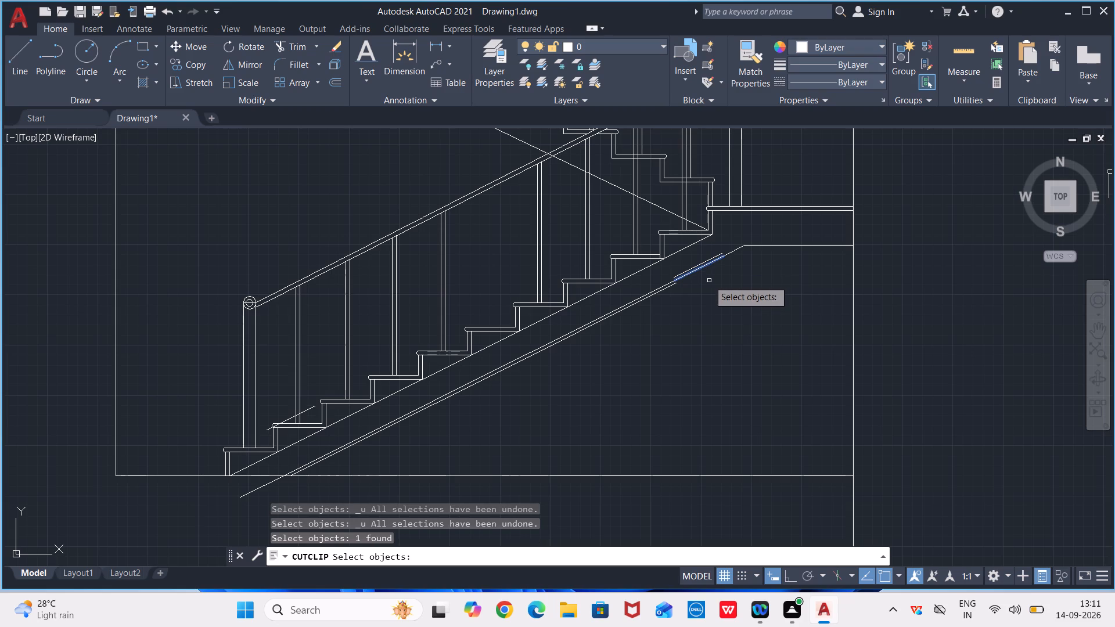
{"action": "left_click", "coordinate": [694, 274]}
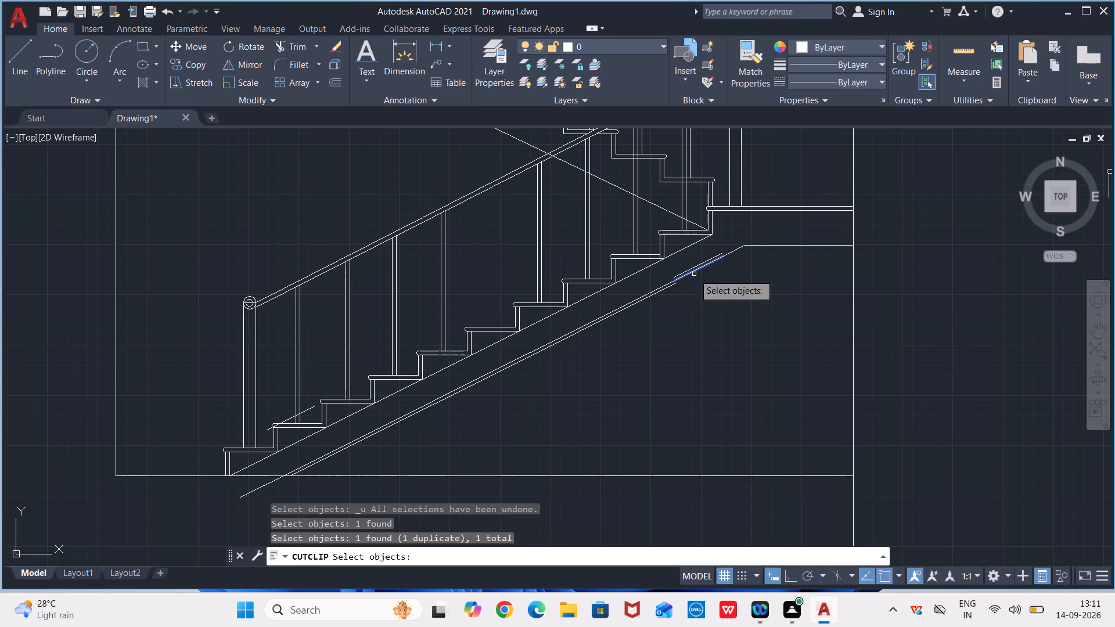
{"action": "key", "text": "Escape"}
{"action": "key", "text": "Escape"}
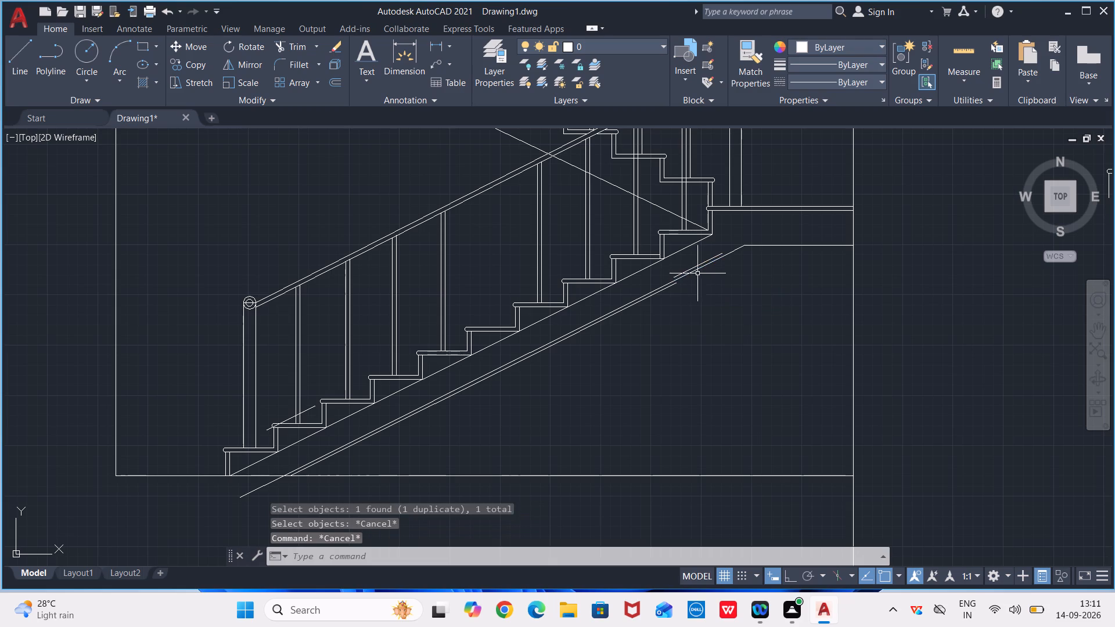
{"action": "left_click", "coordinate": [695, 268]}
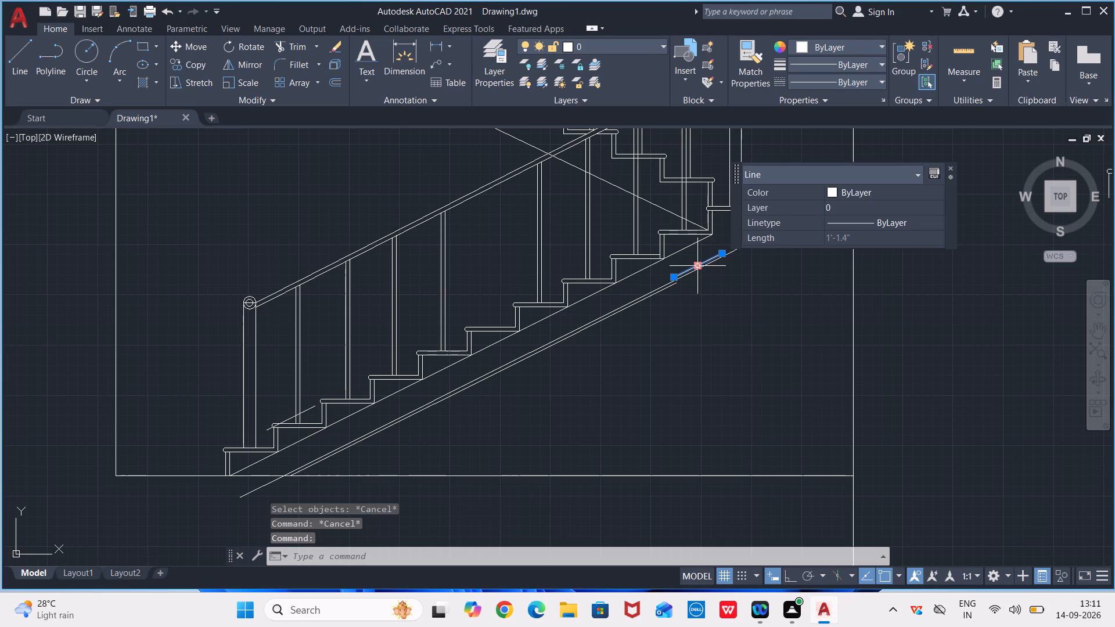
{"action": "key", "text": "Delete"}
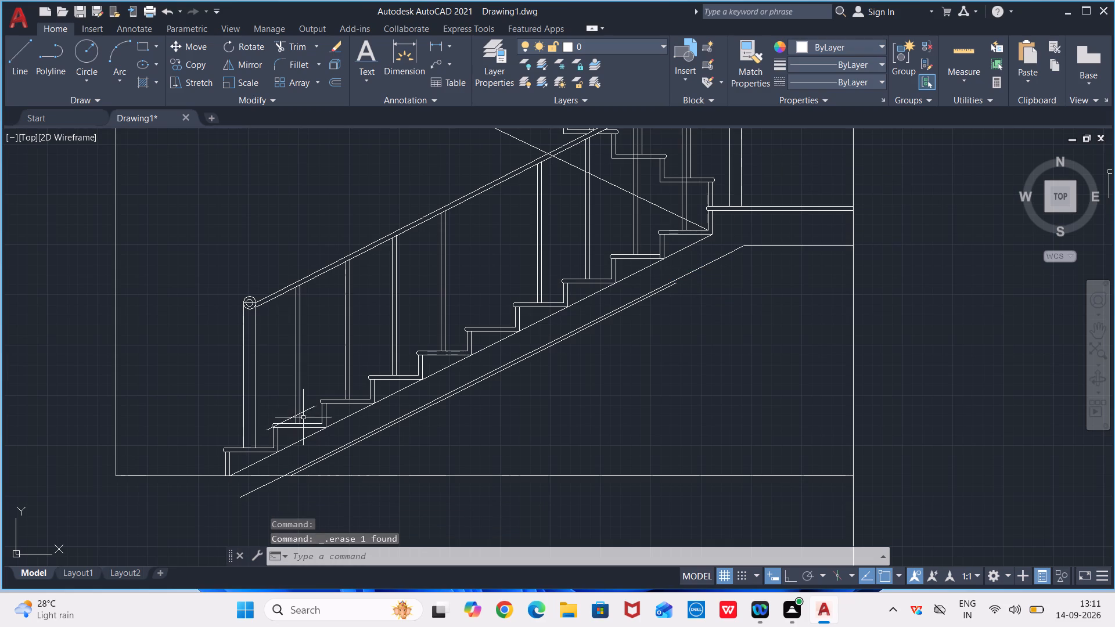
Delete the stray short sloped line crossing the second step of the lower flight.
{"action": "left_click", "coordinate": [309, 409]}
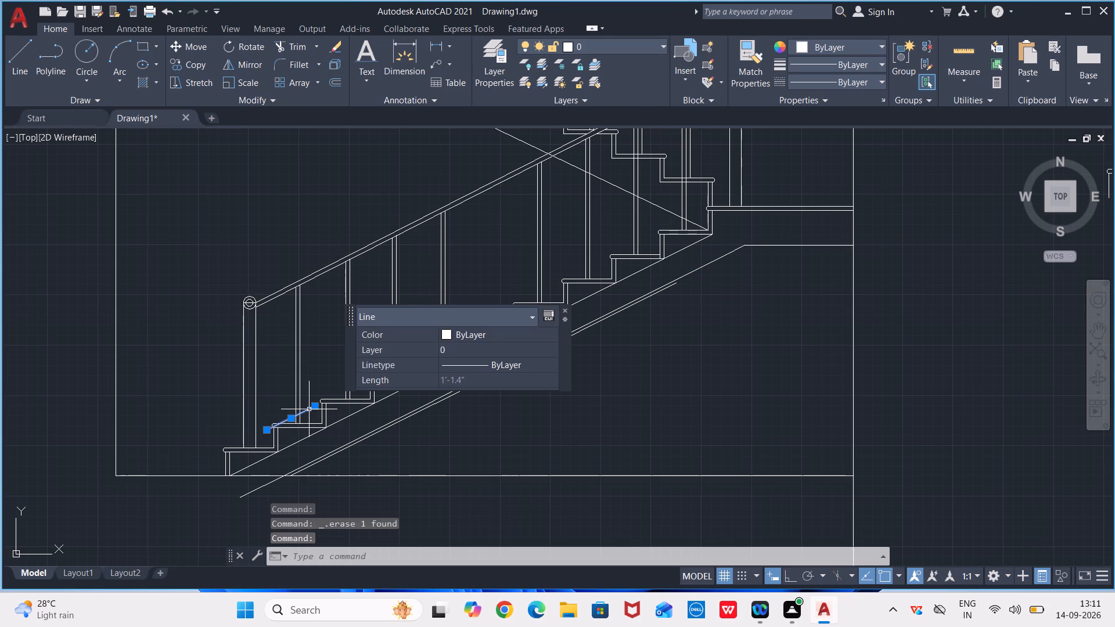
{"action": "key", "text": "Insert"}
{"action": "key", "text": "Delete"}
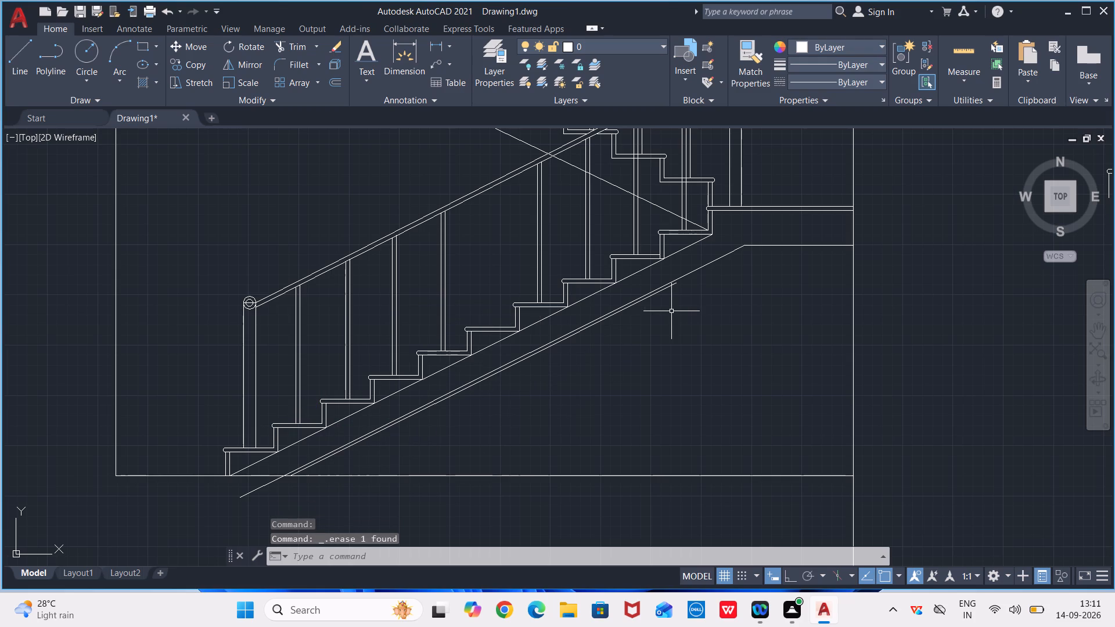
Offset the tenth underside segment and the short sloped extension up to the landing line 0.75" downward.
{"action": "key", "text": "o"}
{"action": "key", "text": "f"}
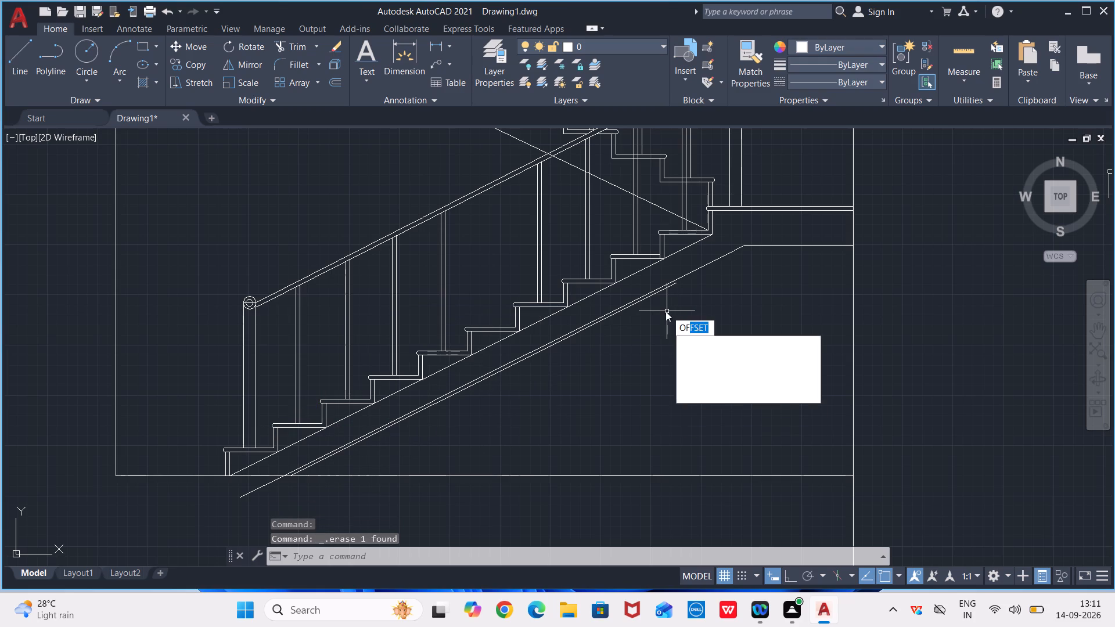
{"action": "key", "text": "Return"}
{"action": "key", "text": "Return"}
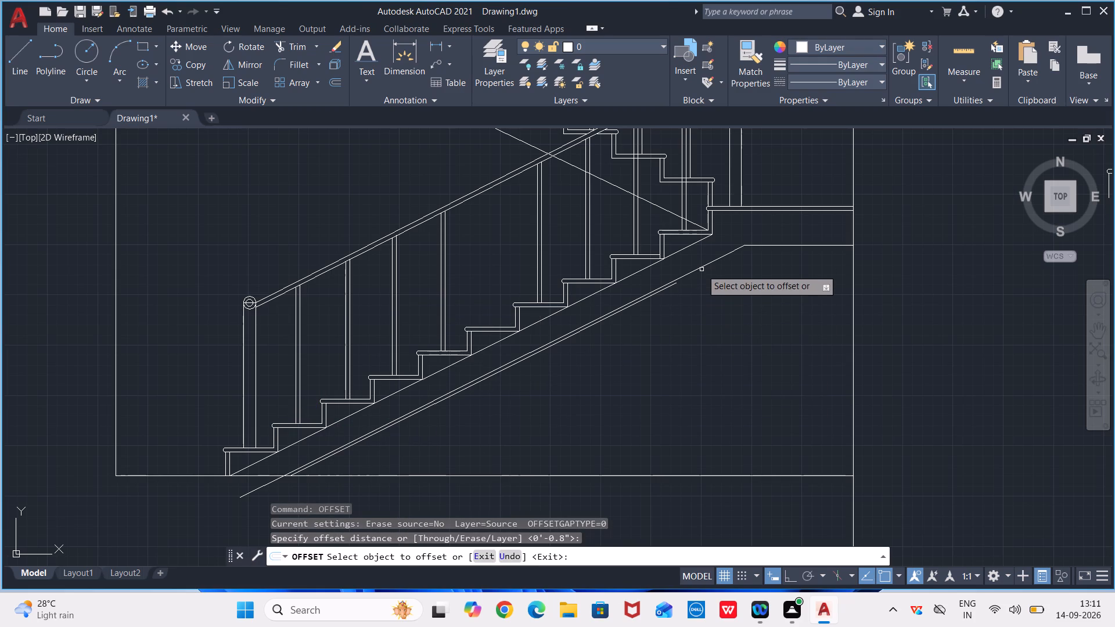
{"action": "left_click", "coordinate": [702, 268]}
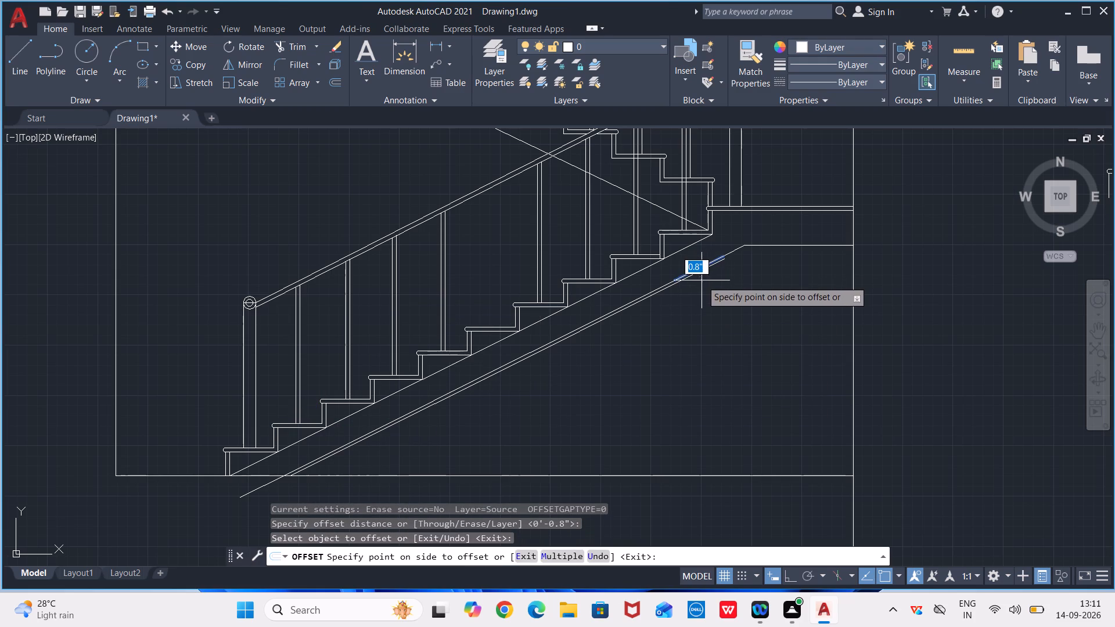
{"action": "left_click", "coordinate": [702, 280]}
{"action": "left_click", "coordinate": [728, 254]}
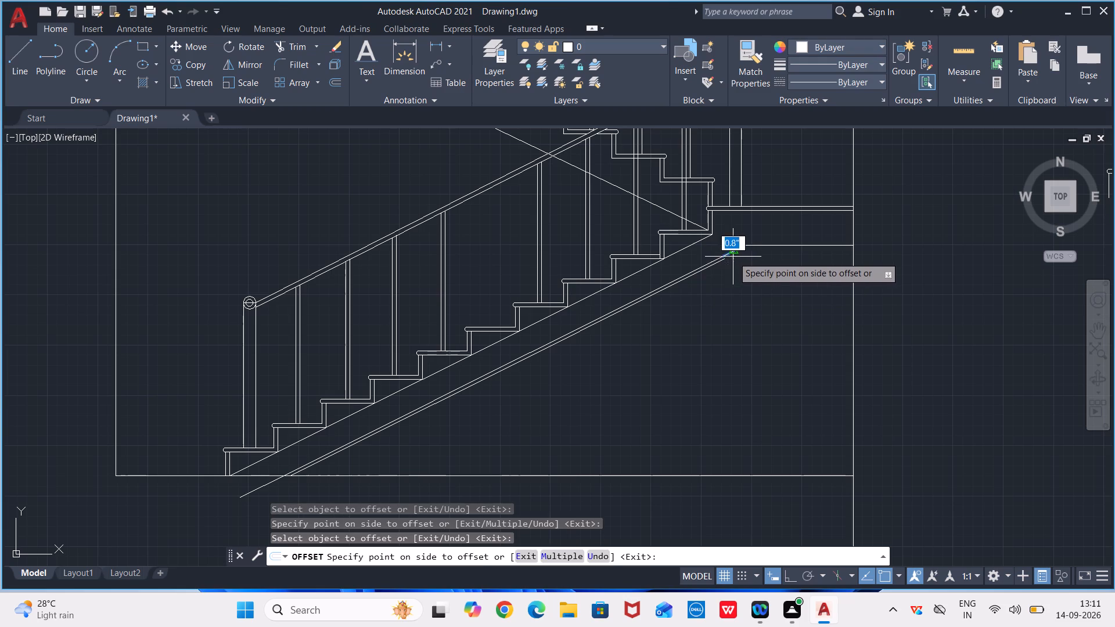
{"action": "left_click", "coordinate": [733, 258]}
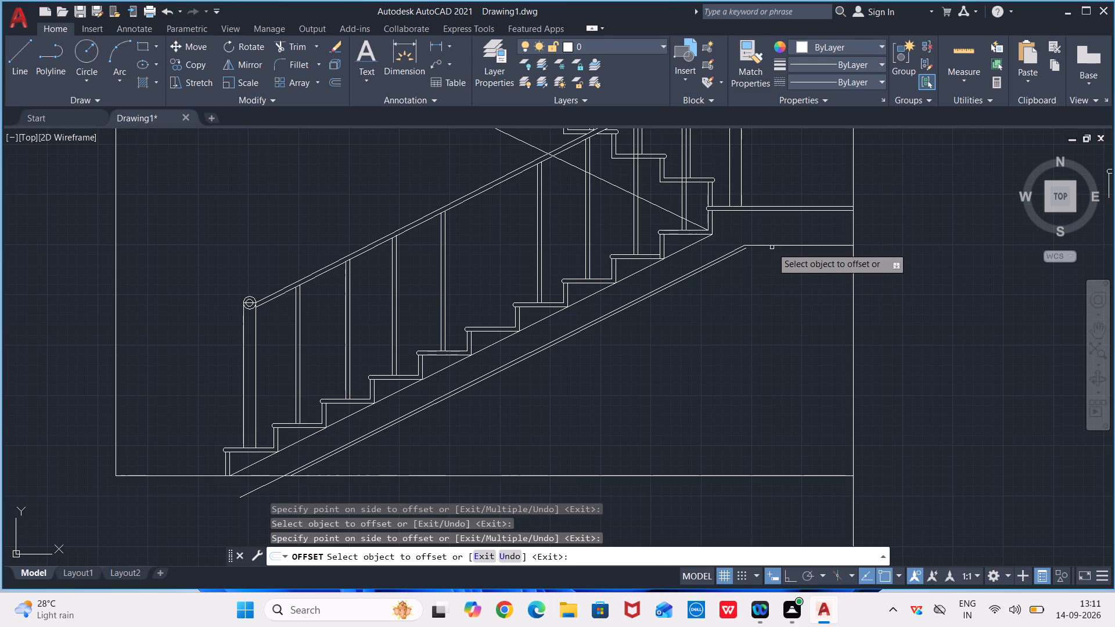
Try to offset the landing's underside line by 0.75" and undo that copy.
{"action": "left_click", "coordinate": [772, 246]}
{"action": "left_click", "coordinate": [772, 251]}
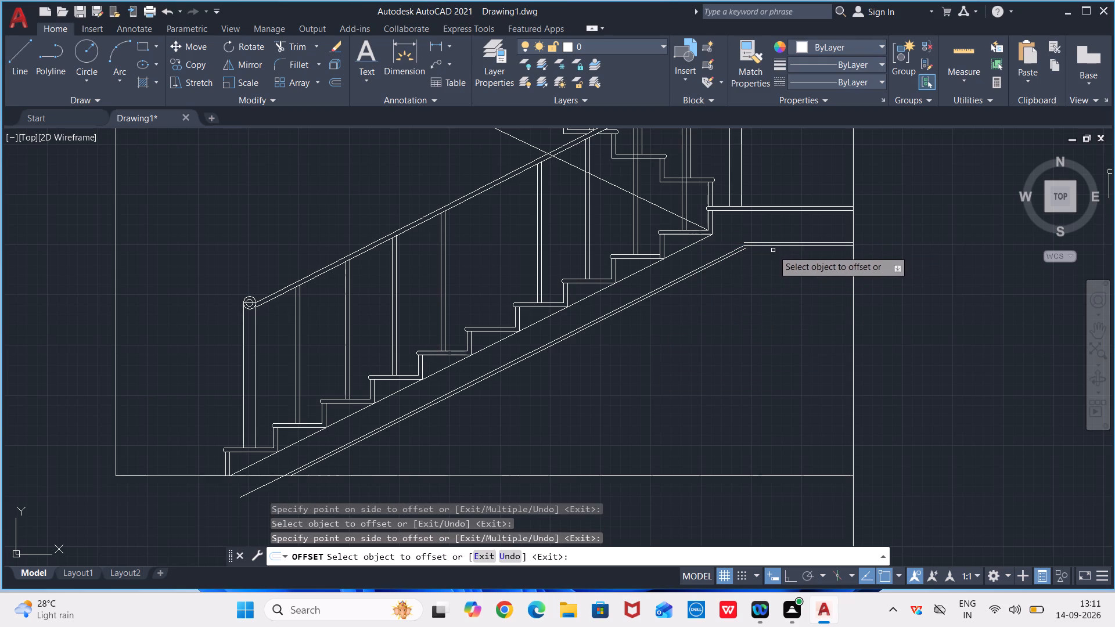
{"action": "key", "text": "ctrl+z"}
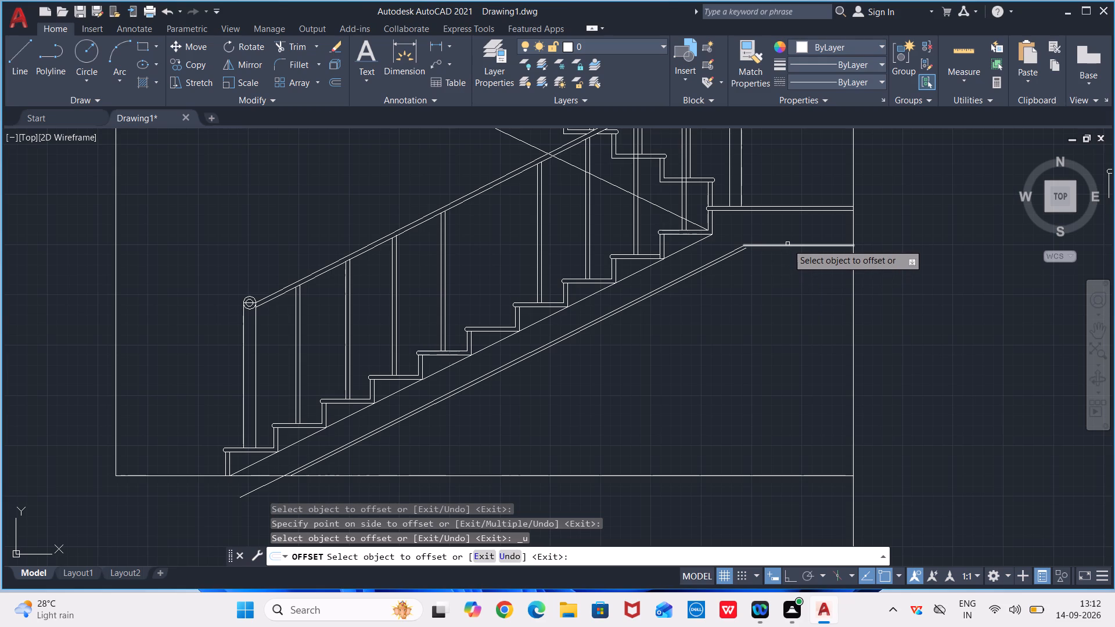
Offset the landing's underside line 0.75" downward to form its finish layer.
{"action": "left_click", "coordinate": [787, 244]}
{"action": "left_click", "coordinate": [784, 286]}
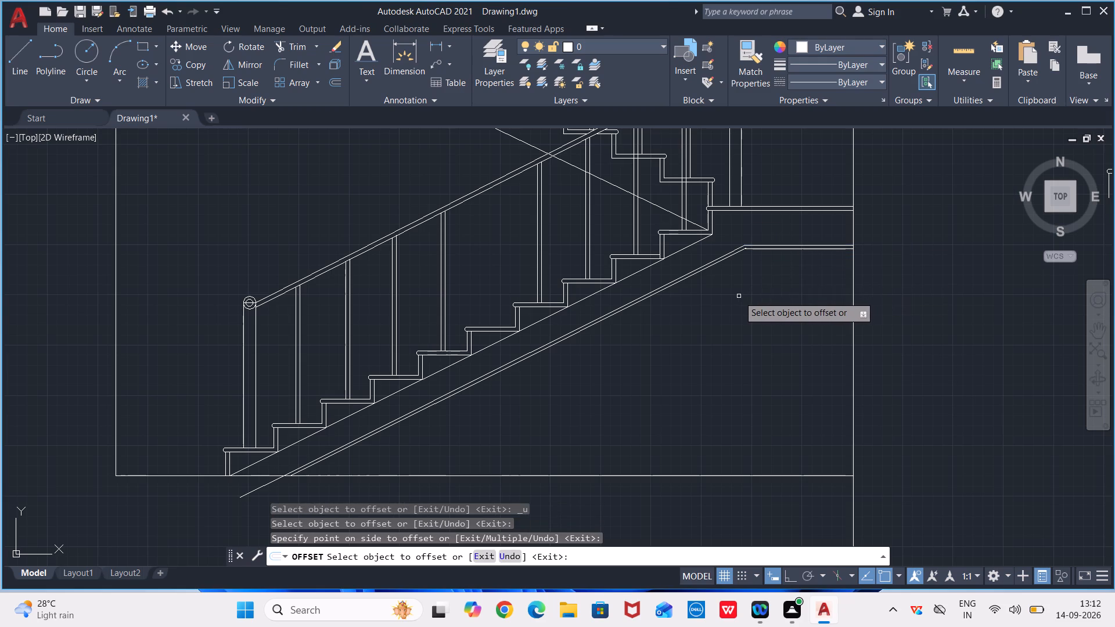
{"action": "key", "text": "Escape"}
Trim the overlapping ends where the sloped finish line meets the landing's finish line.
{"action": "scroll", "coordinate": [728, 296], "scroll_direction": "up", "scroll_amount": 1}
{"action": "scroll", "coordinate": [768, 229], "scroll_direction": "up", "scroll_amount": 2}
{"action": "middle_click", "coordinate": [763, 228]}
{"action": "scroll", "coordinate": [762, 228], "scroll_direction": "up", "scroll_amount": 1}
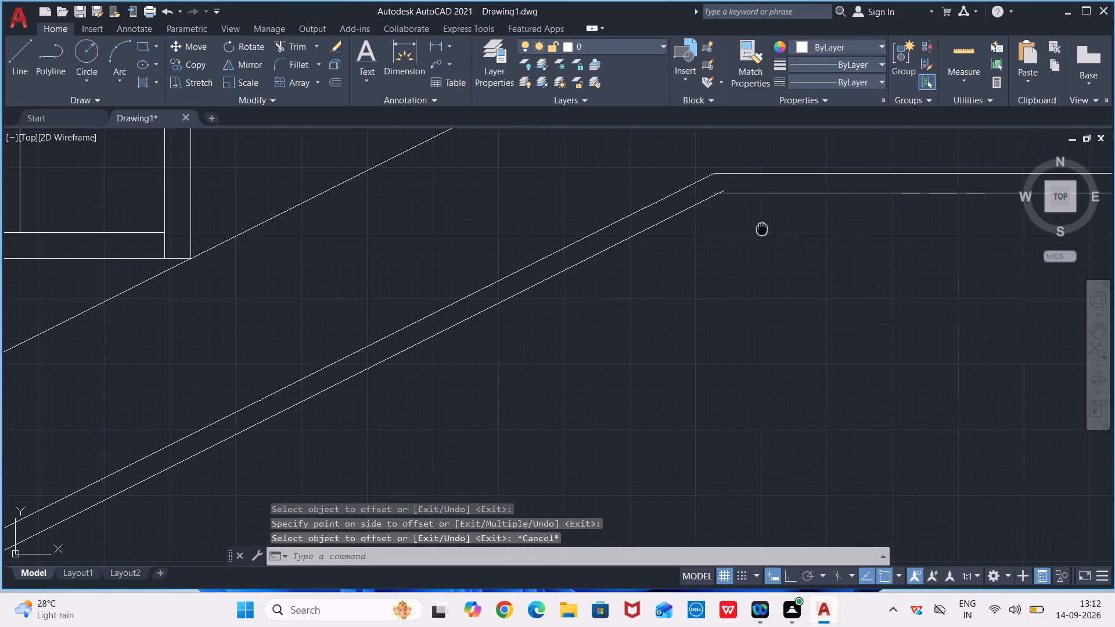
{"action": "scroll", "coordinate": [717, 203], "scroll_direction": "up", "scroll_amount": 3}
{"action": "middle_click_drag", "start_coordinate": [721, 200], "coordinate": [676, 408]}
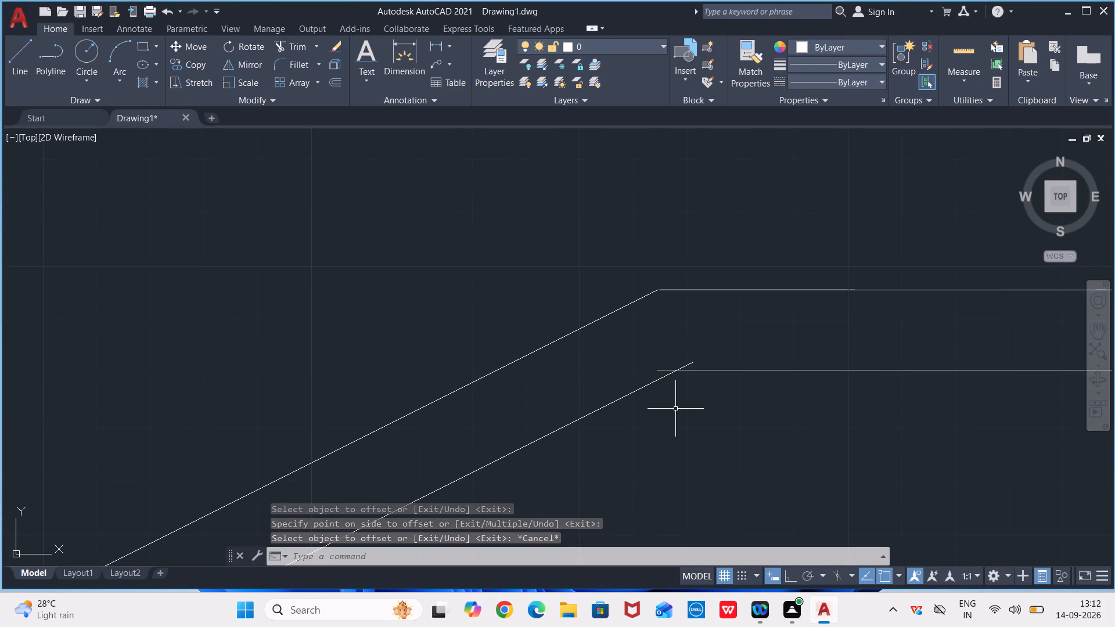
{"action": "type", "text": "TR"}
{"action": "key", "text": "Return"}
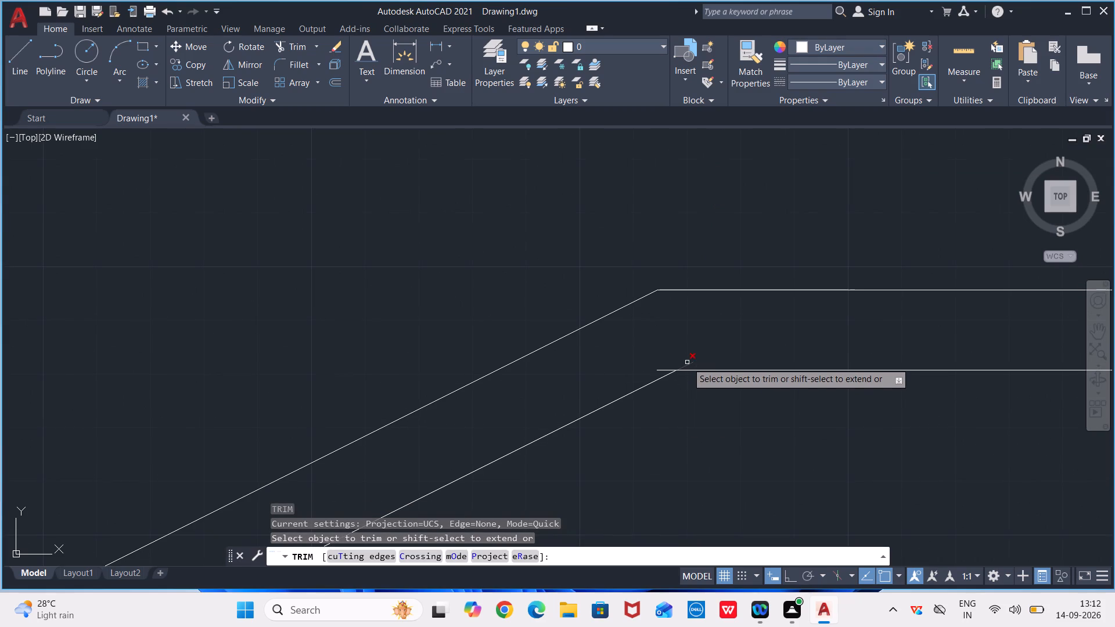
{"action": "left_click", "coordinate": [687, 365]}
{"action": "left_click", "coordinate": [663, 369]}
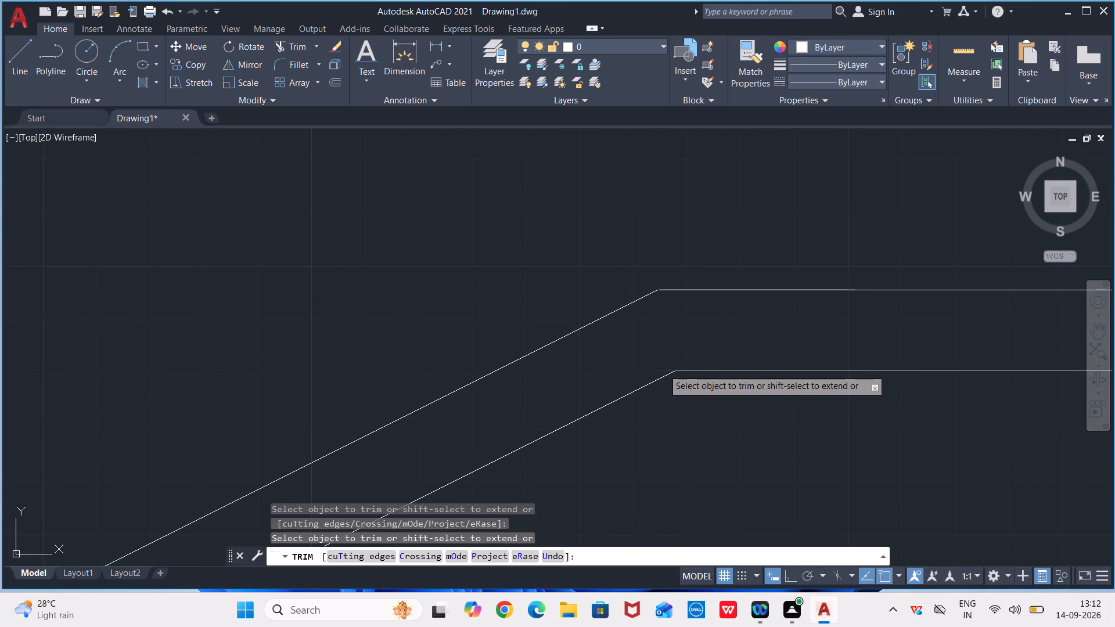
Trim the lower ends of the sloped underside and finish lines that project below the floor line.
{"action": "scroll", "coordinate": [654, 383], "scroll_direction": "down", "scroll_amount": 6}
{"action": "middle_click_drag", "start_coordinate": [483, 427], "coordinate": [564, 271]}
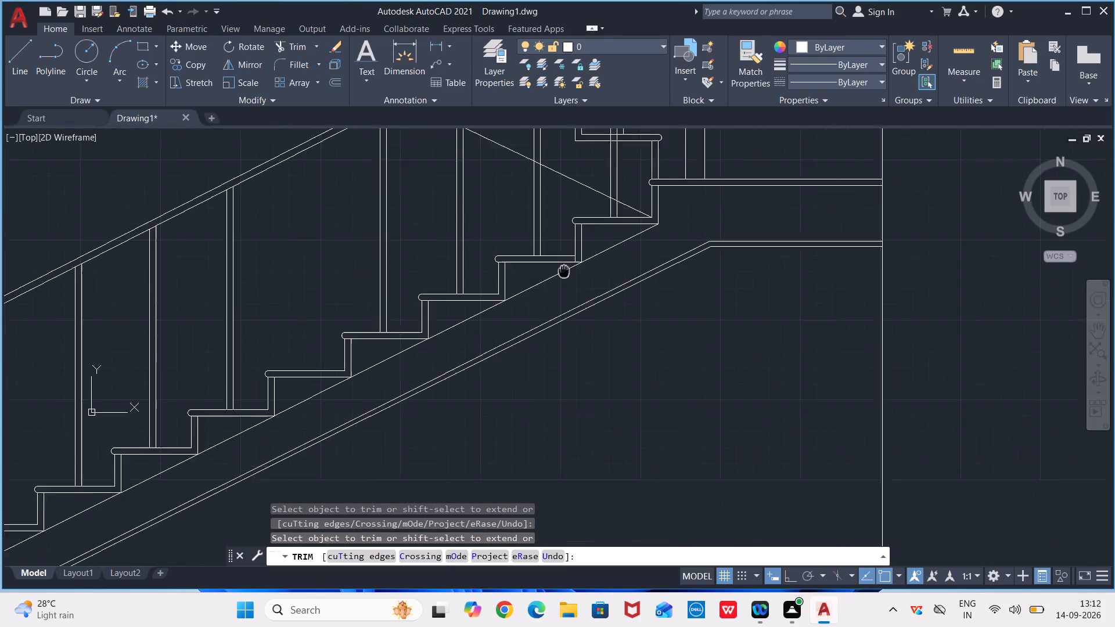
{"action": "middle_click_drag", "start_coordinate": [564, 271], "coordinate": [565, 268]}
{"action": "middle_click_drag", "start_coordinate": [249, 401], "coordinate": [462, 272]}
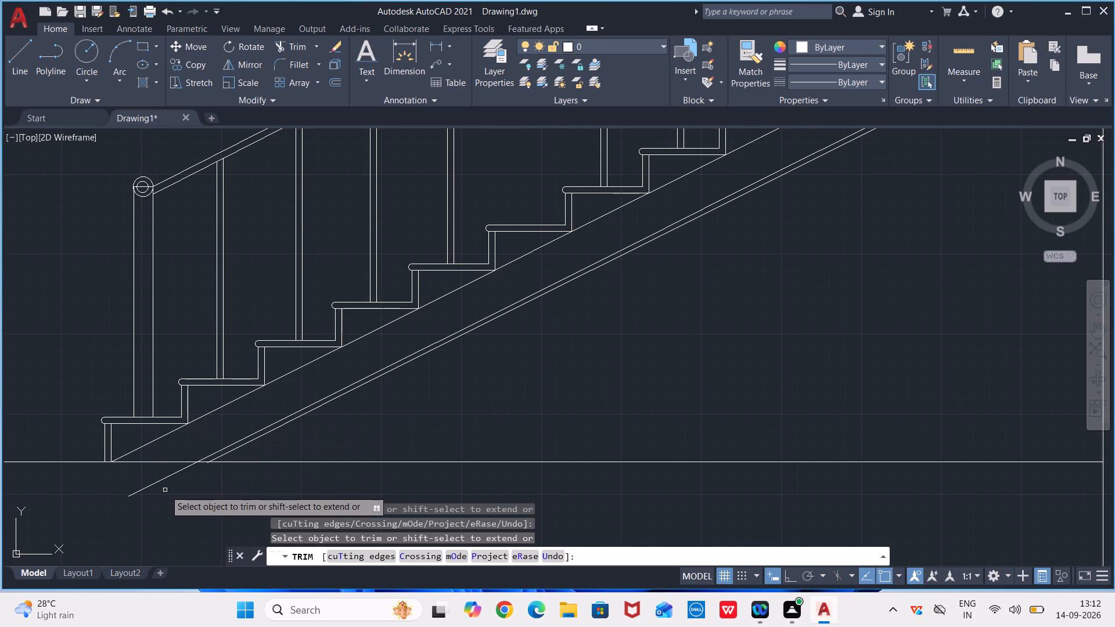
{"action": "left_click", "coordinate": [160, 480]}
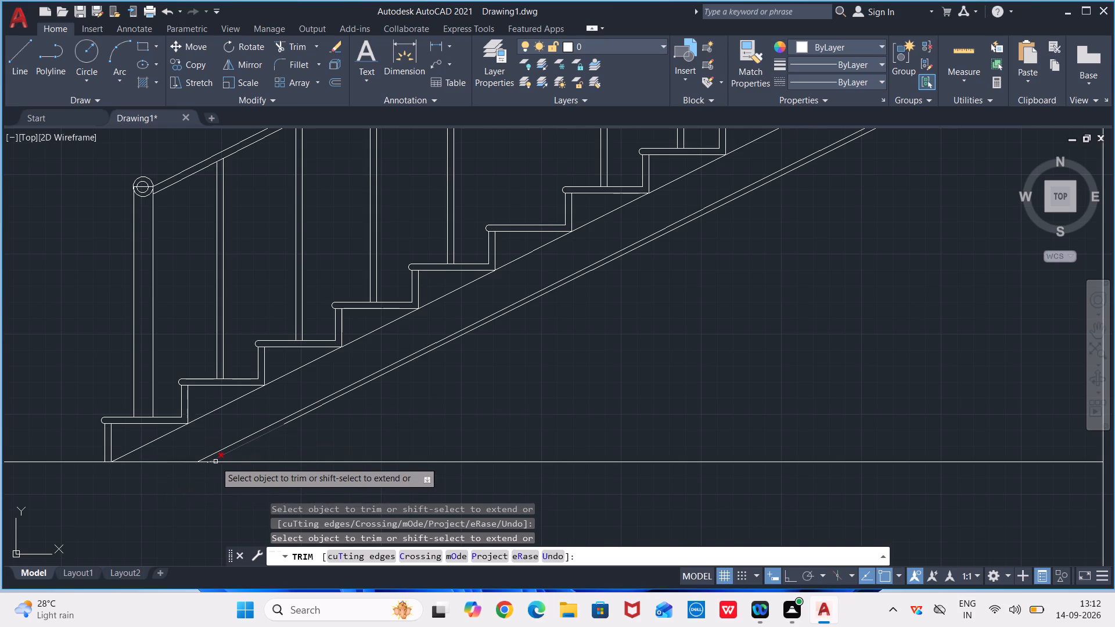
{"action": "scroll", "coordinate": [216, 475], "scroll_direction": "up", "scroll_amount": 4}
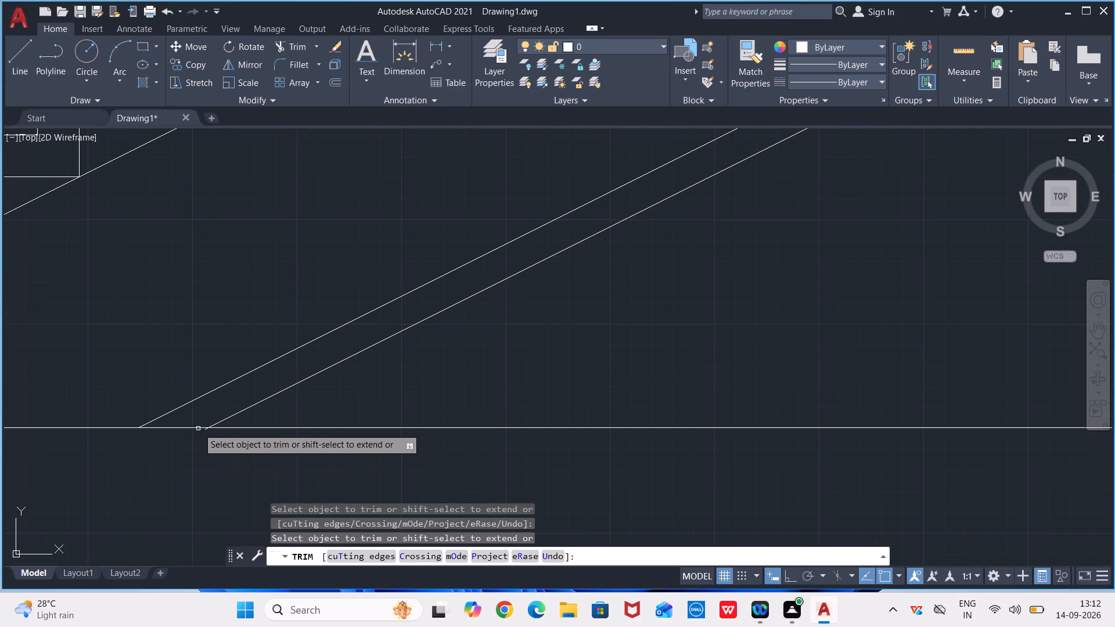
{"action": "scroll", "coordinate": [199, 428], "scroll_direction": "up", "scroll_amount": 4}
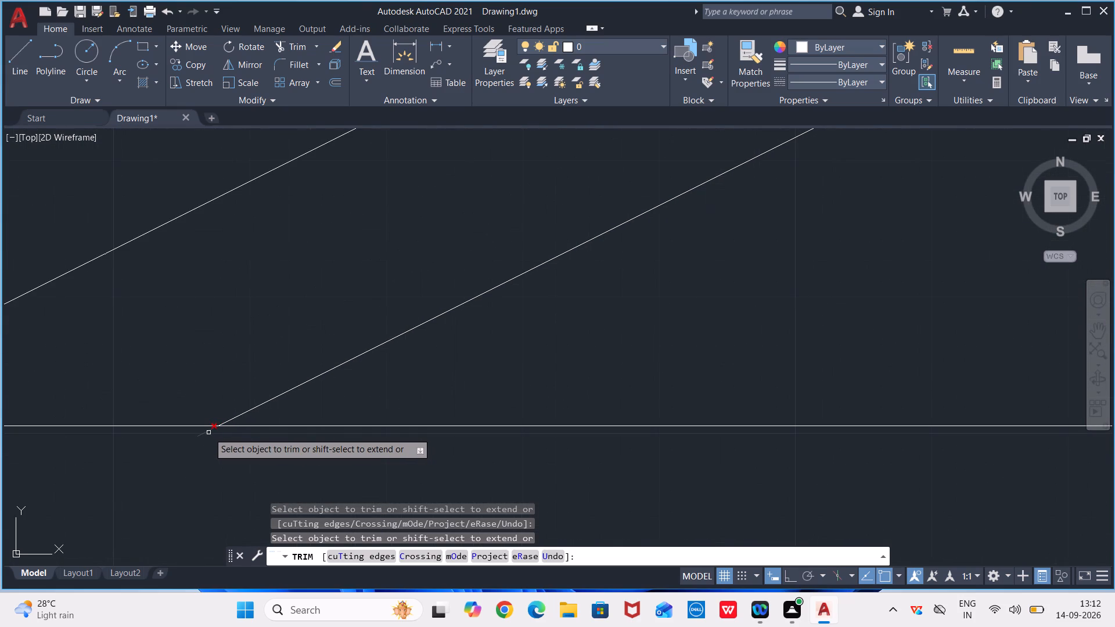
{"action": "left_click", "coordinate": [207, 431]}
{"action": "scroll", "coordinate": [209, 431], "scroll_direction": "down", "scroll_amount": 8}
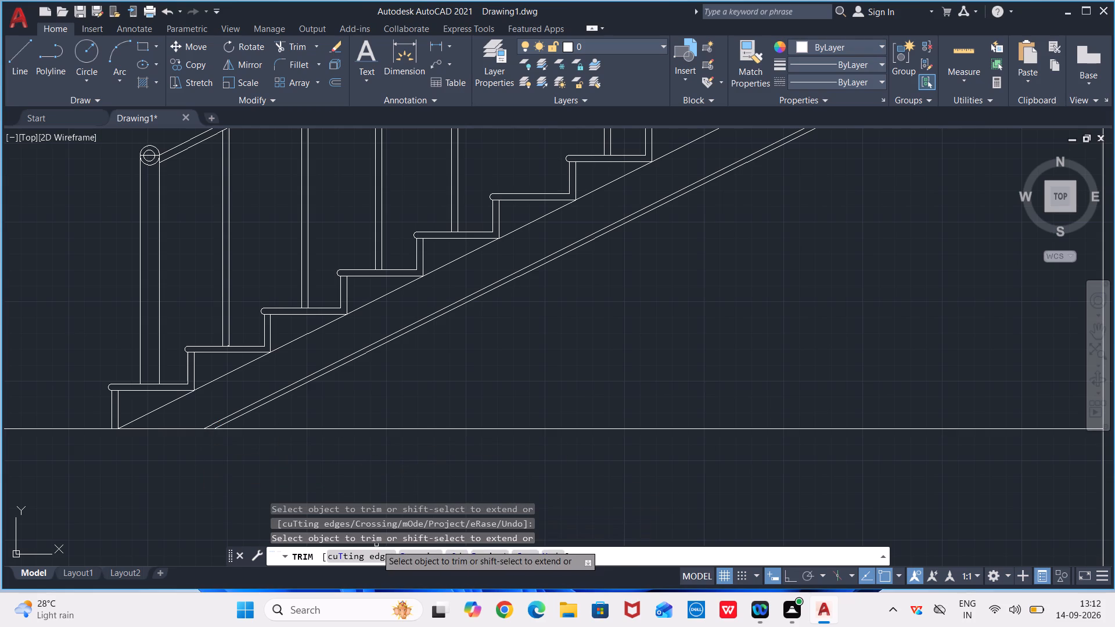
{"action": "key", "text": "Escape"}
Start a hatch for the staircase section and choose the AR-SAND pattern.
{"action": "scroll", "coordinate": [377, 543], "scroll_direction": "down", "scroll_amount": 3}
{"action": "middle_click_drag", "start_coordinate": [545, 447], "coordinate": [537, 439]}
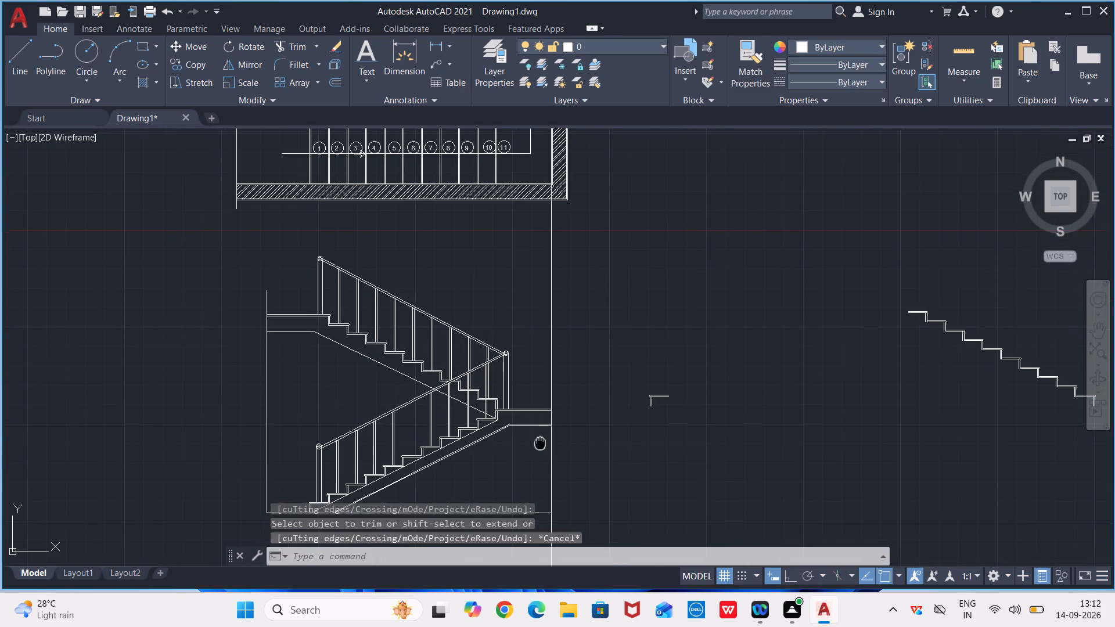
{"action": "middle_click_drag", "start_coordinate": [537, 439], "coordinate": [448, 361]}
{"action": "scroll", "coordinate": [373, 382], "scroll_direction": "up", "scroll_amount": 2}
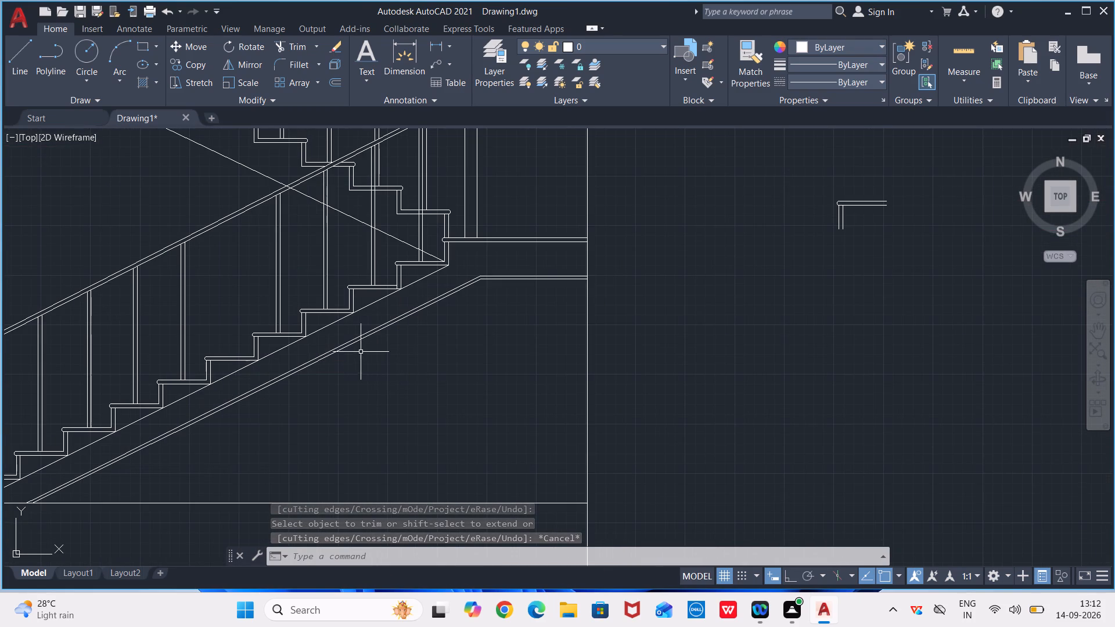
{"action": "key", "text": "h"}
{"action": "key", "text": "Return"}
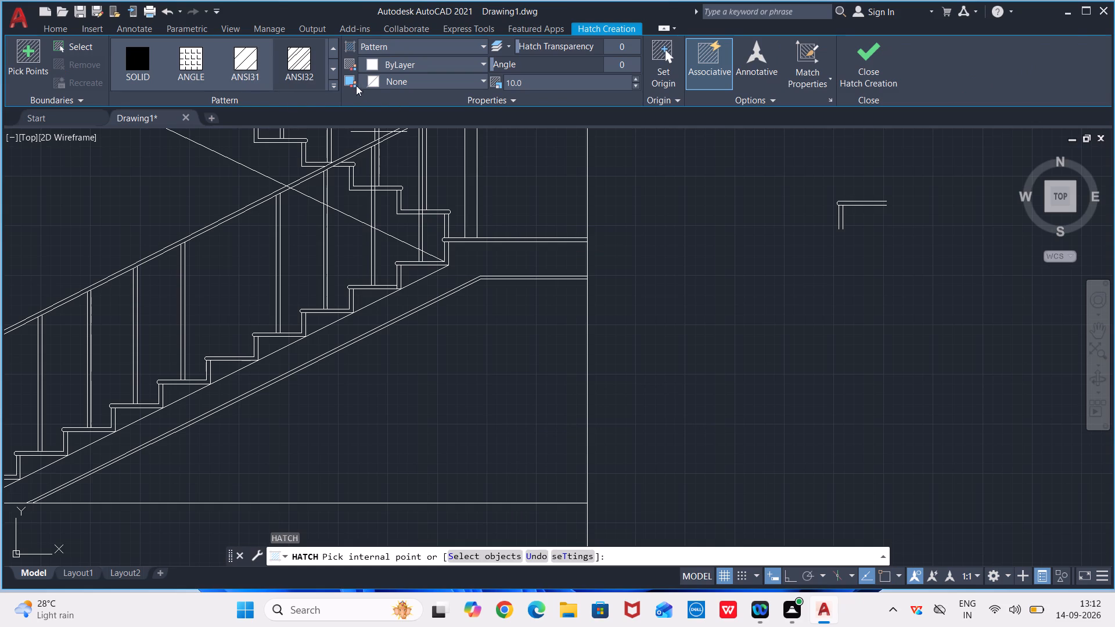
{"action": "left_click", "coordinate": [332, 84]}
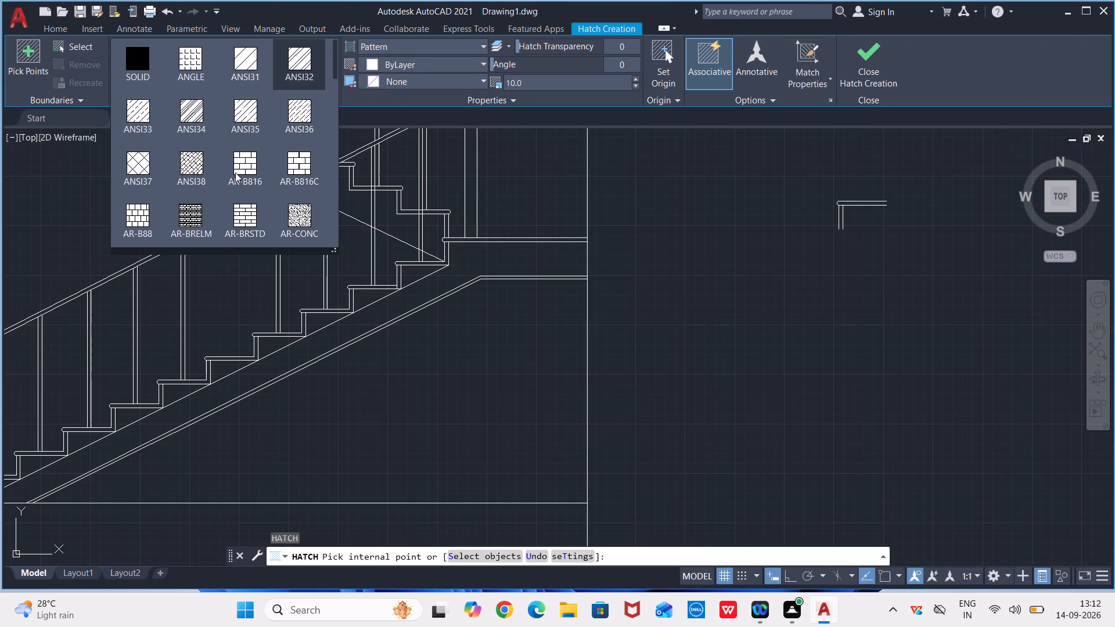
{"action": "scroll", "coordinate": [231, 170], "scroll_direction": "down", "scroll_amount": 4}
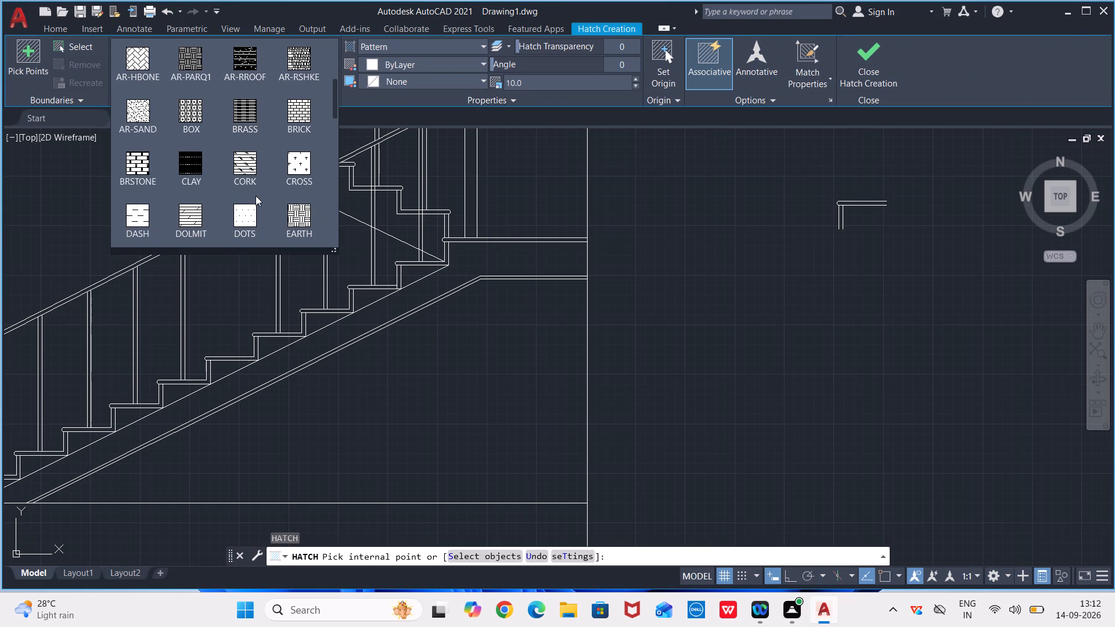
{"action": "scroll", "coordinate": [259, 197], "scroll_direction": "down", "scroll_amount": 2}
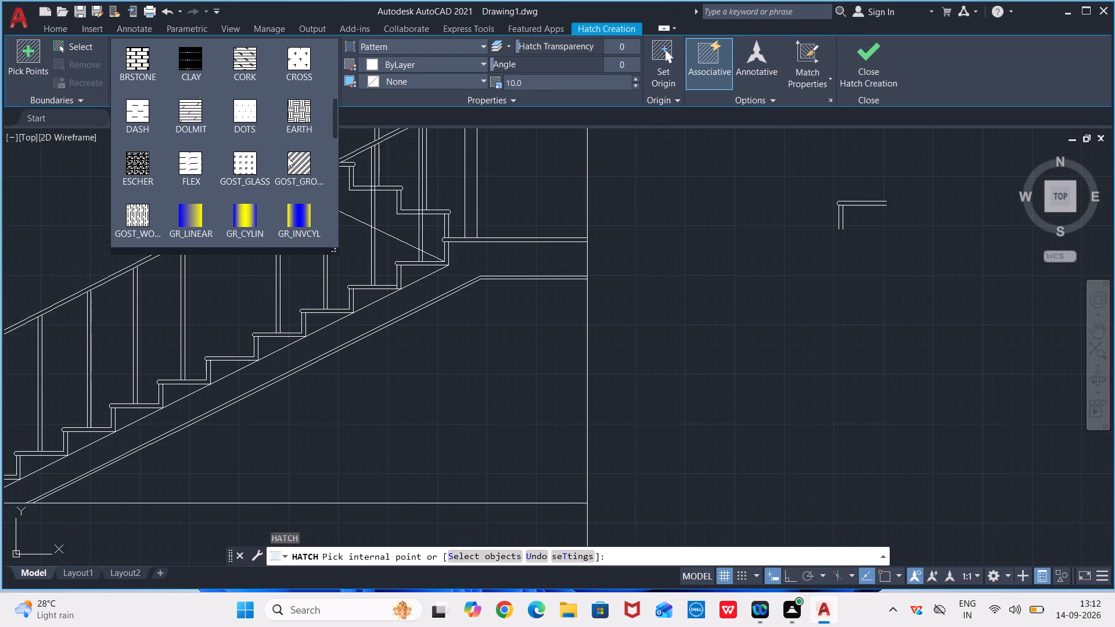
{"action": "scroll", "coordinate": [244, 179], "scroll_direction": "down", "scroll_amount": 2}
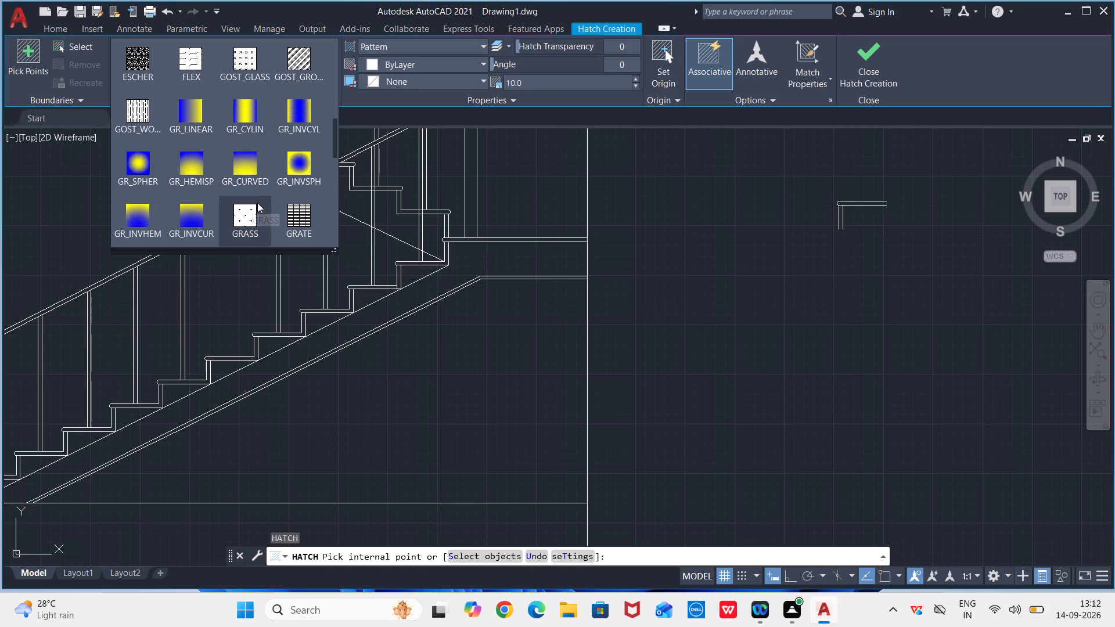
{"action": "scroll", "coordinate": [257, 203], "scroll_direction": "down", "scroll_amount": 3}
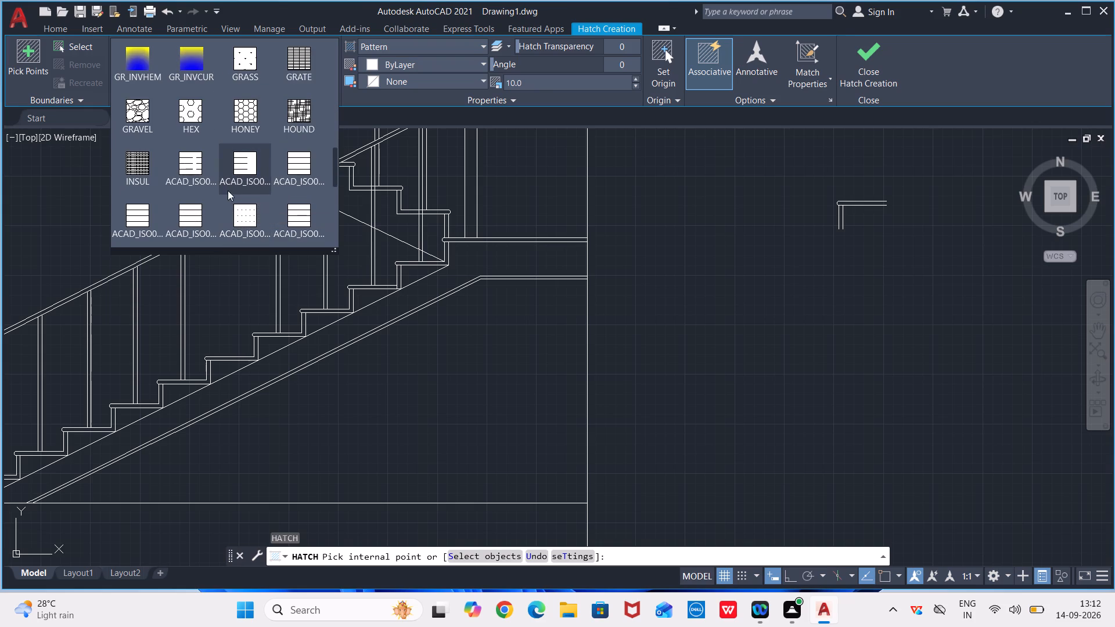
{"action": "scroll", "coordinate": [245, 178], "scroll_direction": "down", "scroll_amount": 6}
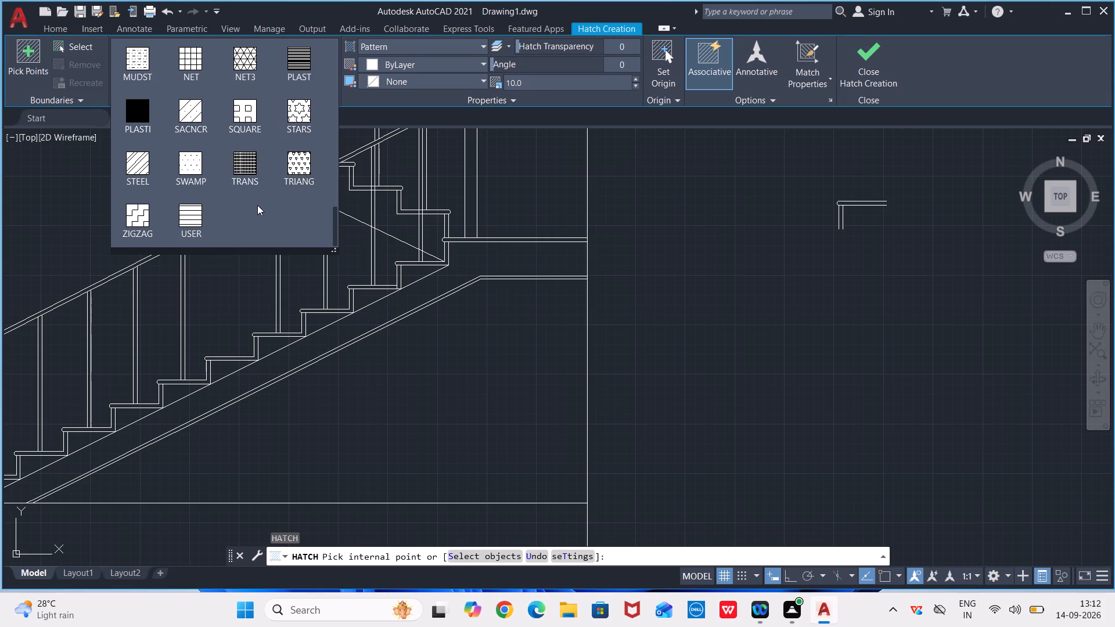
{"action": "middle_click_drag", "start_coordinate": [211, 119], "coordinate": [196, 206]}
{"action": "scroll", "coordinate": [211, 119], "scroll_direction": "down", "scroll_amount": 1}
{"action": "scroll", "coordinate": [214, 66], "scroll_direction": "up", "scroll_amount": 1}
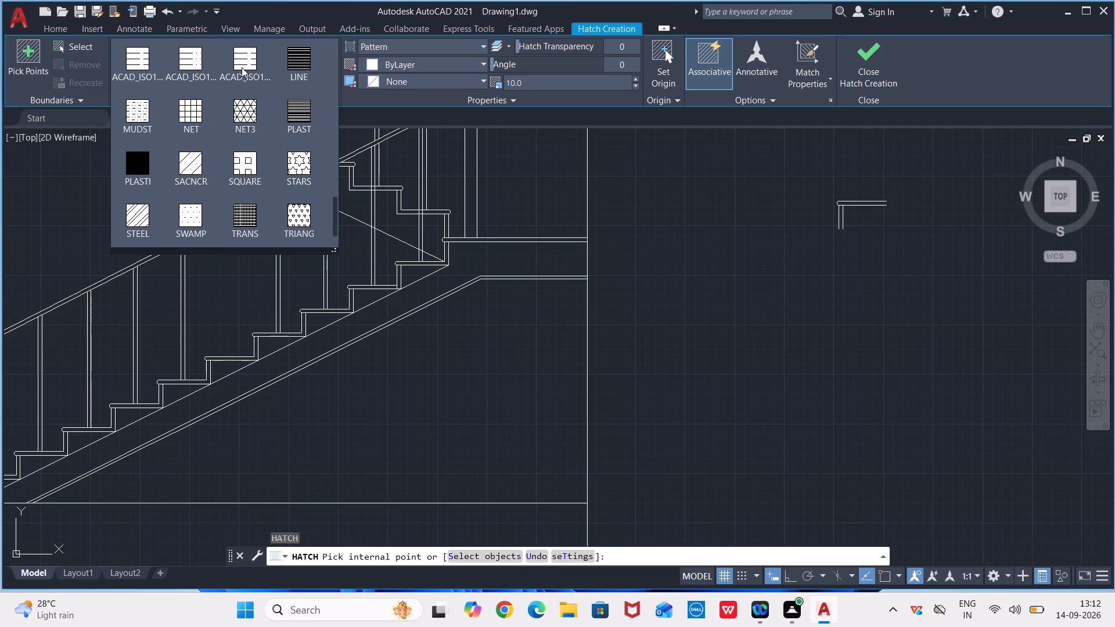
{"action": "scroll", "coordinate": [243, 67], "scroll_direction": "up", "scroll_amount": 4}
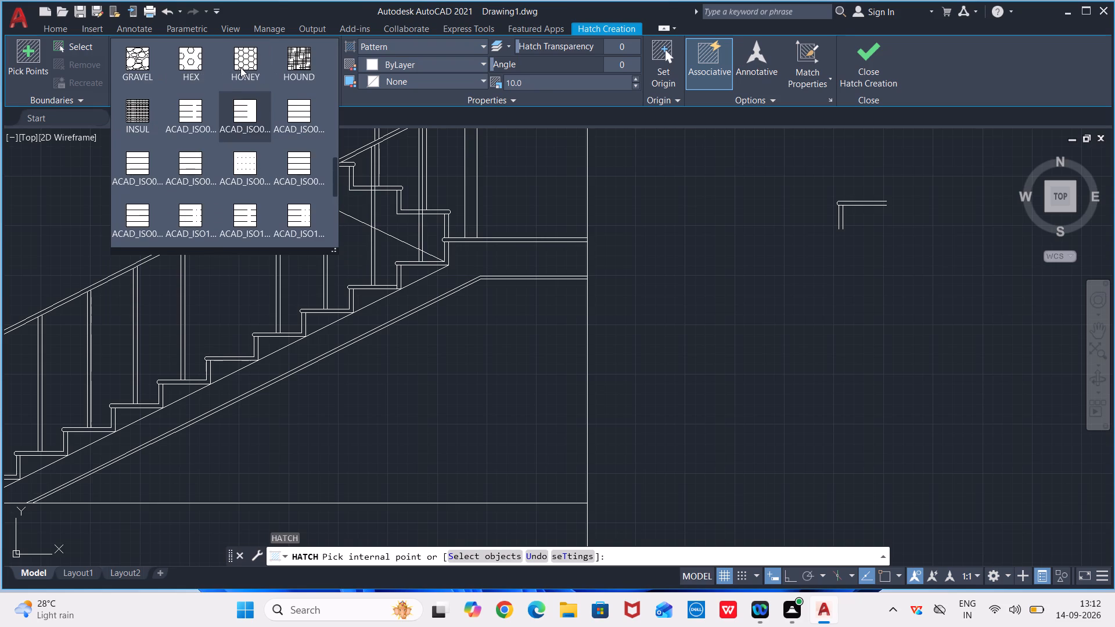
{"action": "scroll", "coordinate": [240, 67], "scroll_direction": "up", "scroll_amount": 2}
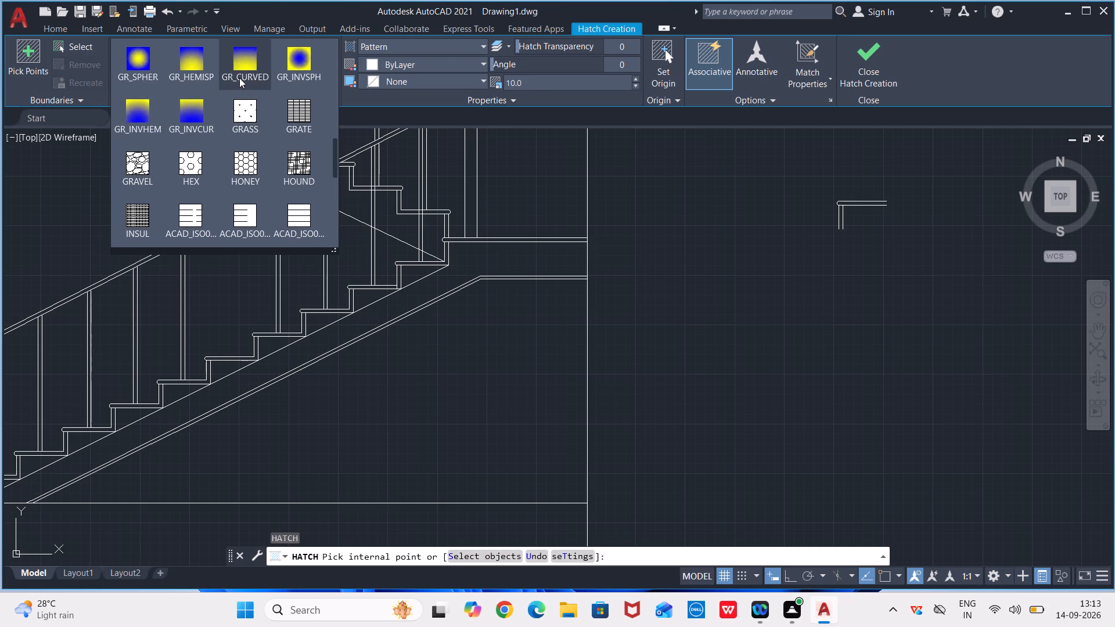
{"action": "scroll", "coordinate": [294, 79], "scroll_direction": "up", "scroll_amount": 4}
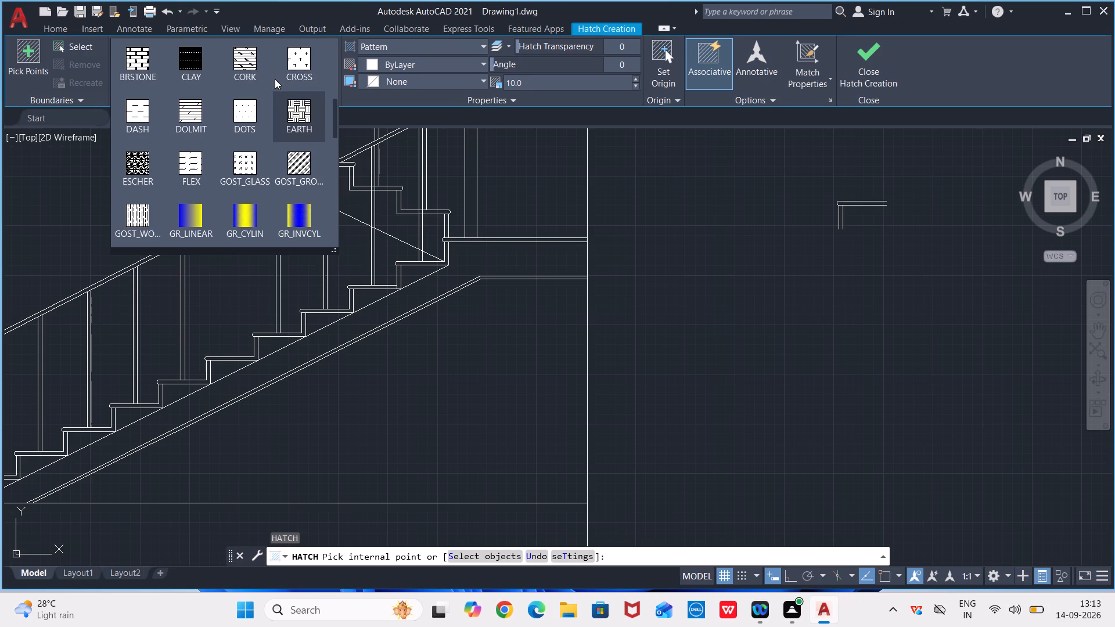
{"action": "scroll", "coordinate": [278, 82], "scroll_direction": "up", "scroll_amount": 1}
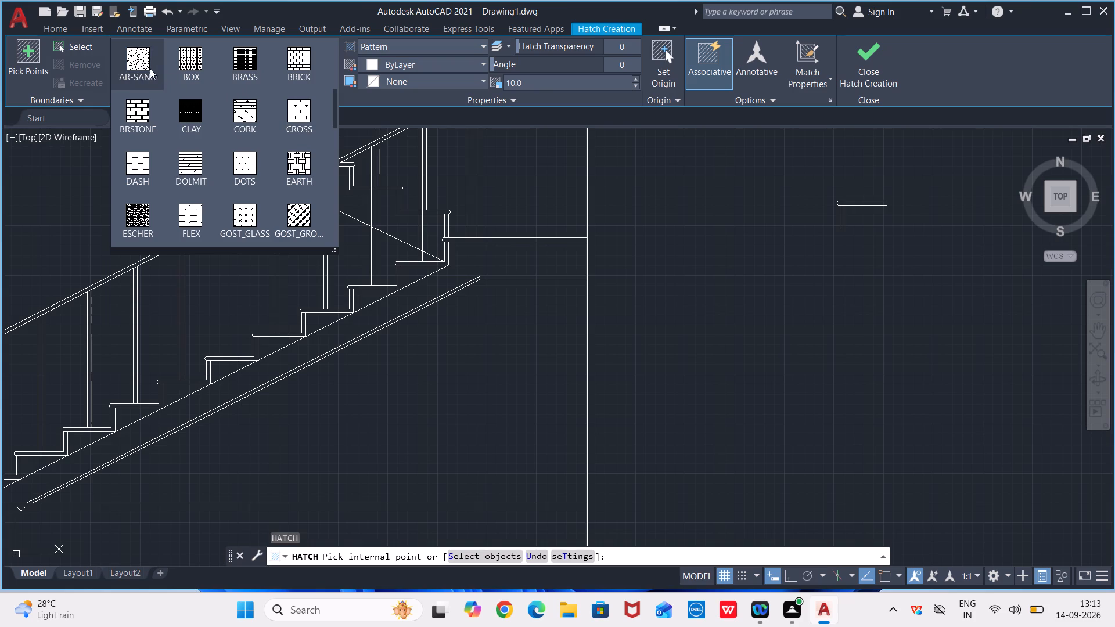
{"action": "left_click", "coordinate": [136, 60]}
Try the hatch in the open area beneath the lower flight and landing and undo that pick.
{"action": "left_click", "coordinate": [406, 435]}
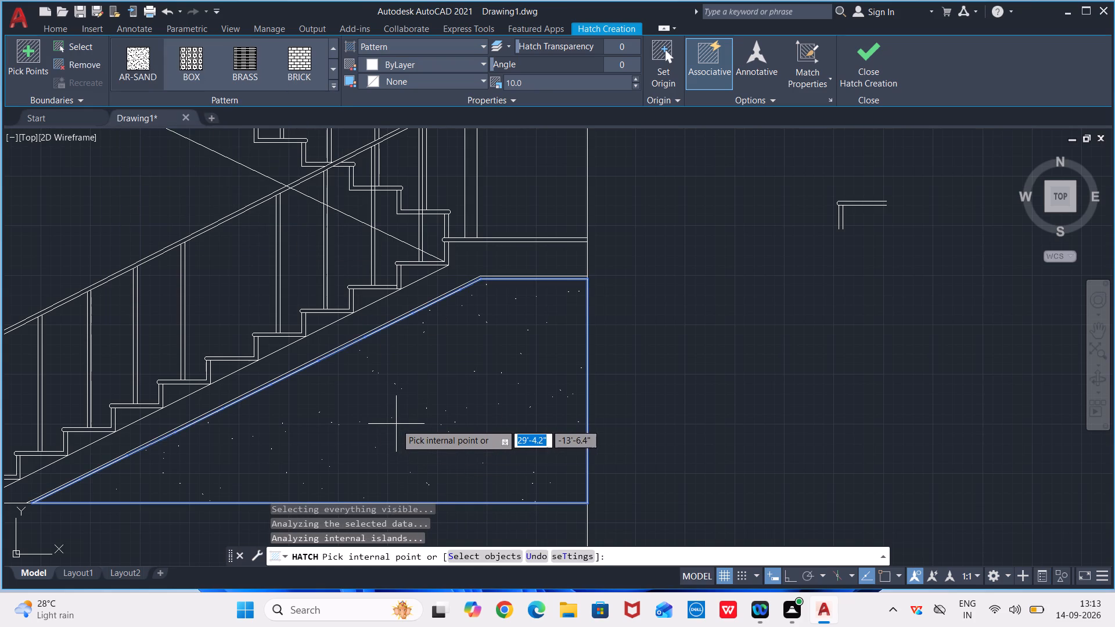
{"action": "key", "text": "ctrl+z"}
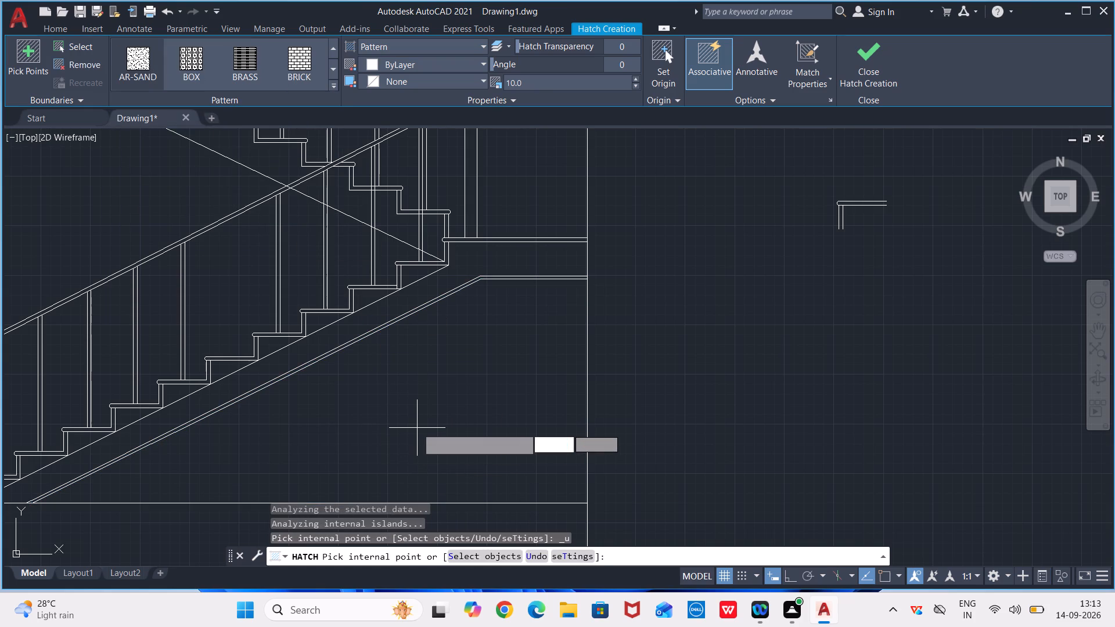
Apply the AR-SAND hatch to the lower flight's sloped slab and landing slab at a scale of 1.
{"action": "left_click", "coordinate": [315, 347]}
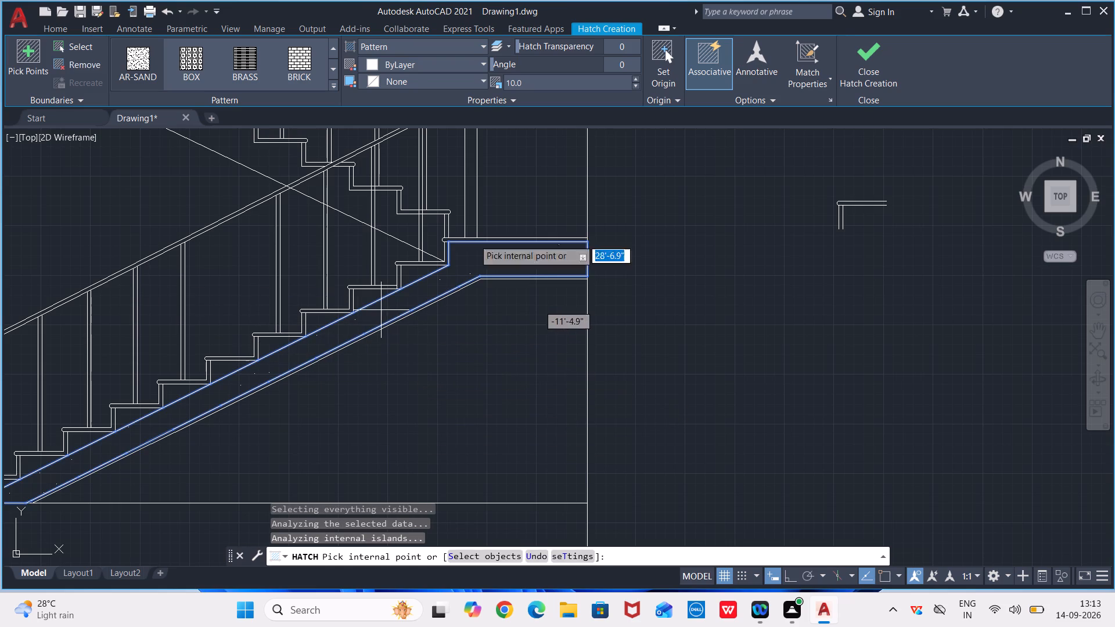
{"action": "left_click", "coordinate": [561, 85]}
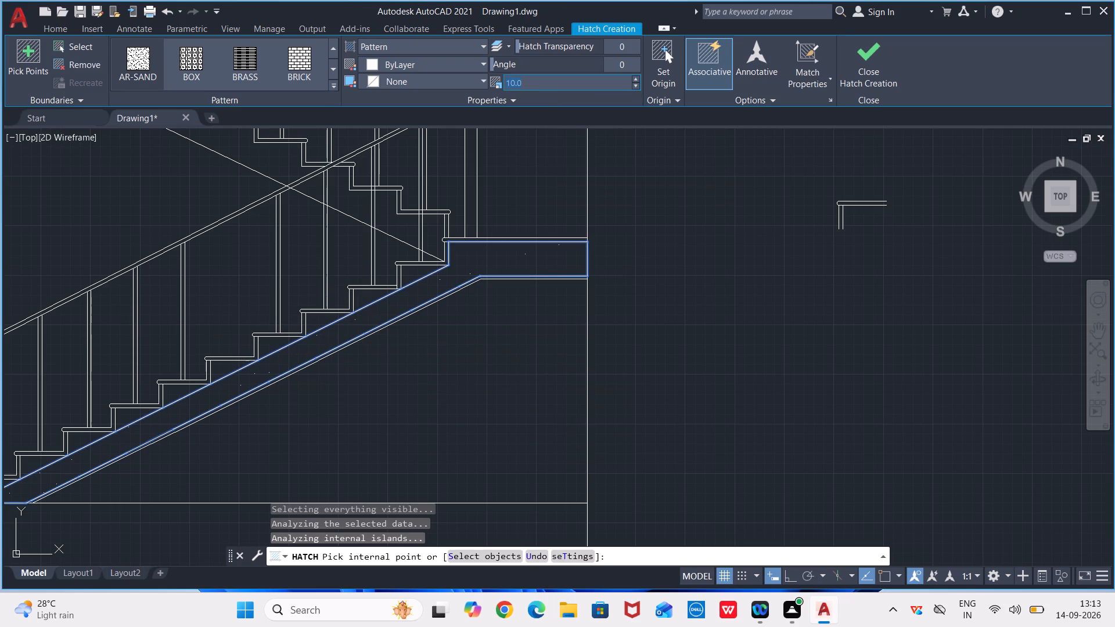
{"action": "key", "text": "1"}
{"action": "key", "text": "Return"}
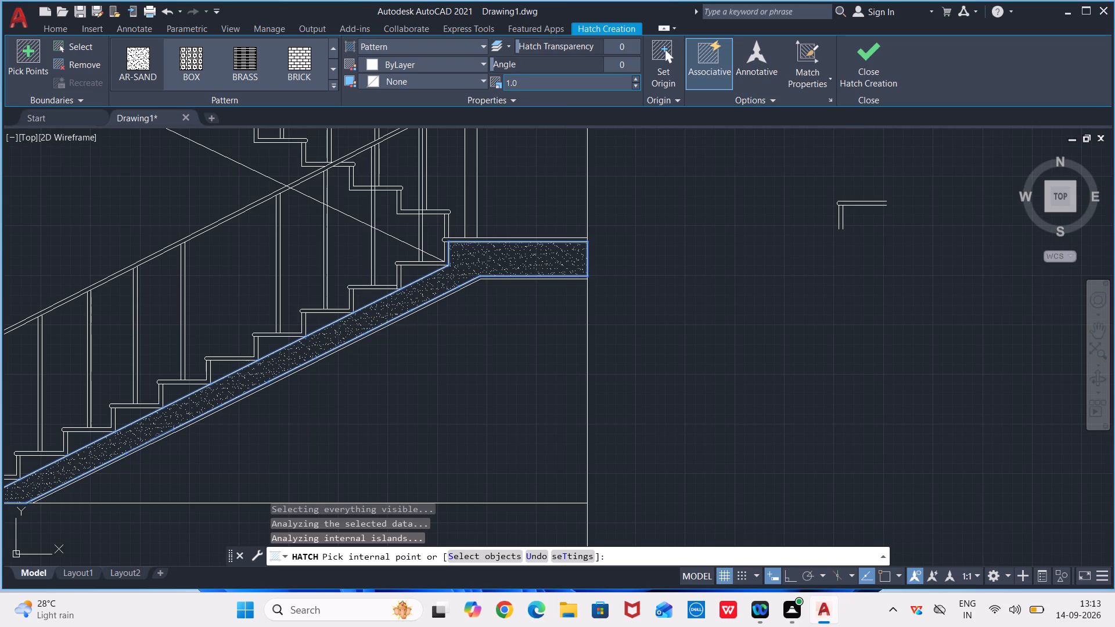
Set the slab hatch scale to 3.
{"action": "left_click", "coordinate": [557, 78]}
{"action": "key", "text": "3"}
{"action": "key", "text": "Return"}
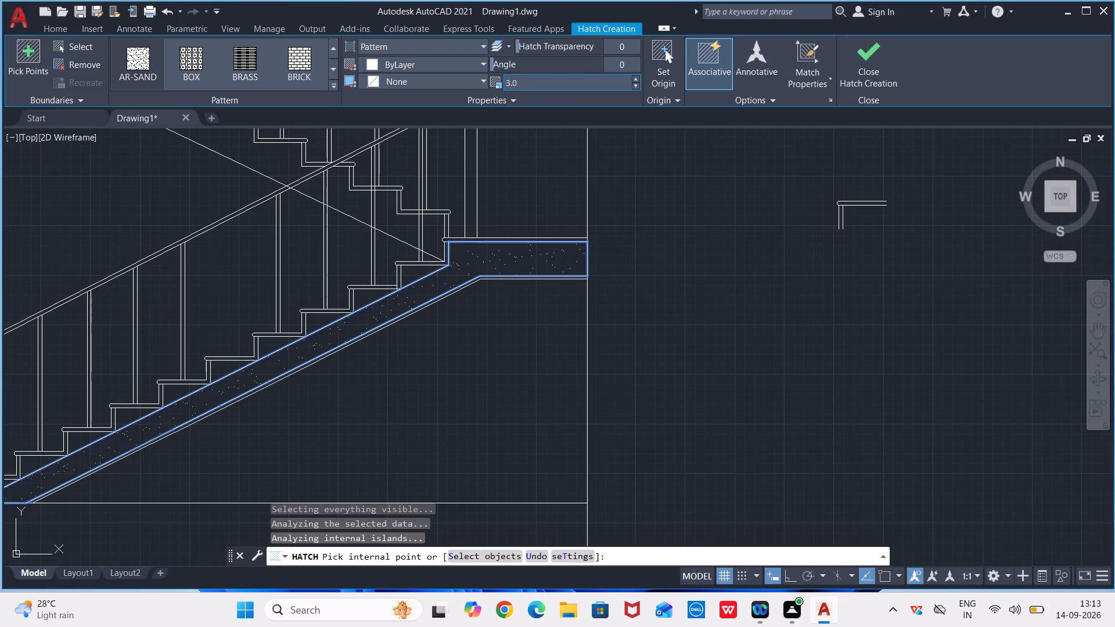
Finish the AR-SAND hatch of the lower flight and landing slab.
{"action": "left_click", "coordinate": [876, 53]}
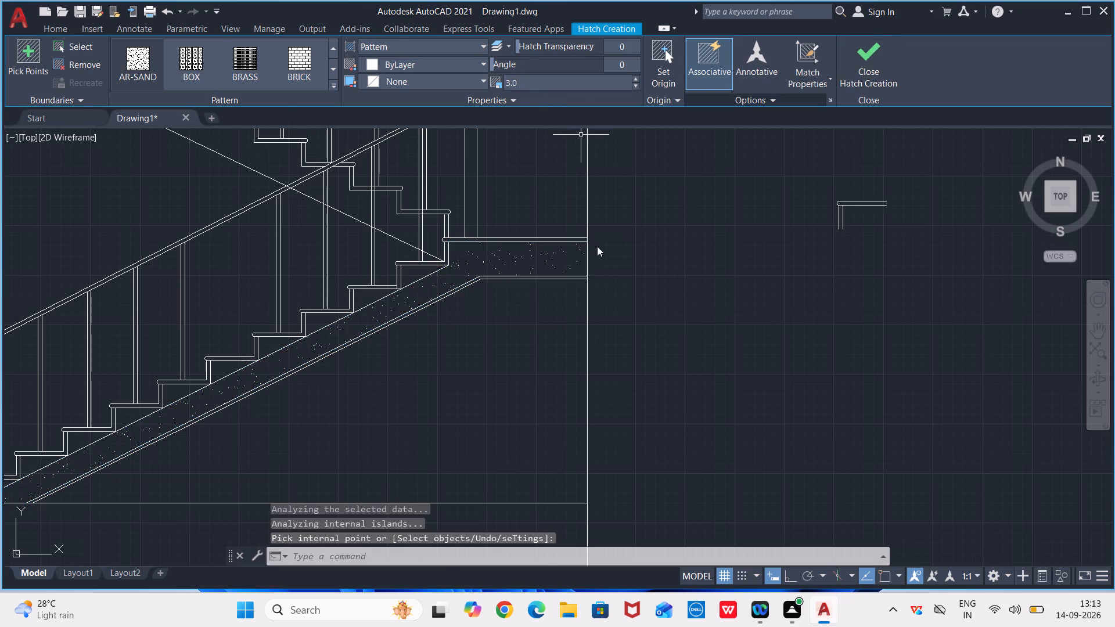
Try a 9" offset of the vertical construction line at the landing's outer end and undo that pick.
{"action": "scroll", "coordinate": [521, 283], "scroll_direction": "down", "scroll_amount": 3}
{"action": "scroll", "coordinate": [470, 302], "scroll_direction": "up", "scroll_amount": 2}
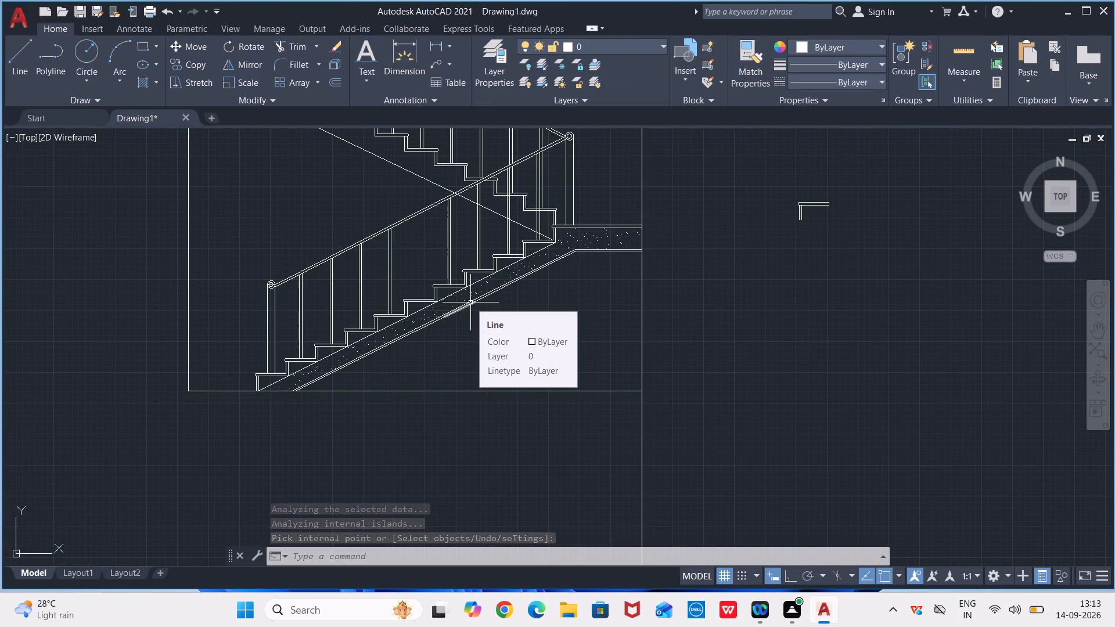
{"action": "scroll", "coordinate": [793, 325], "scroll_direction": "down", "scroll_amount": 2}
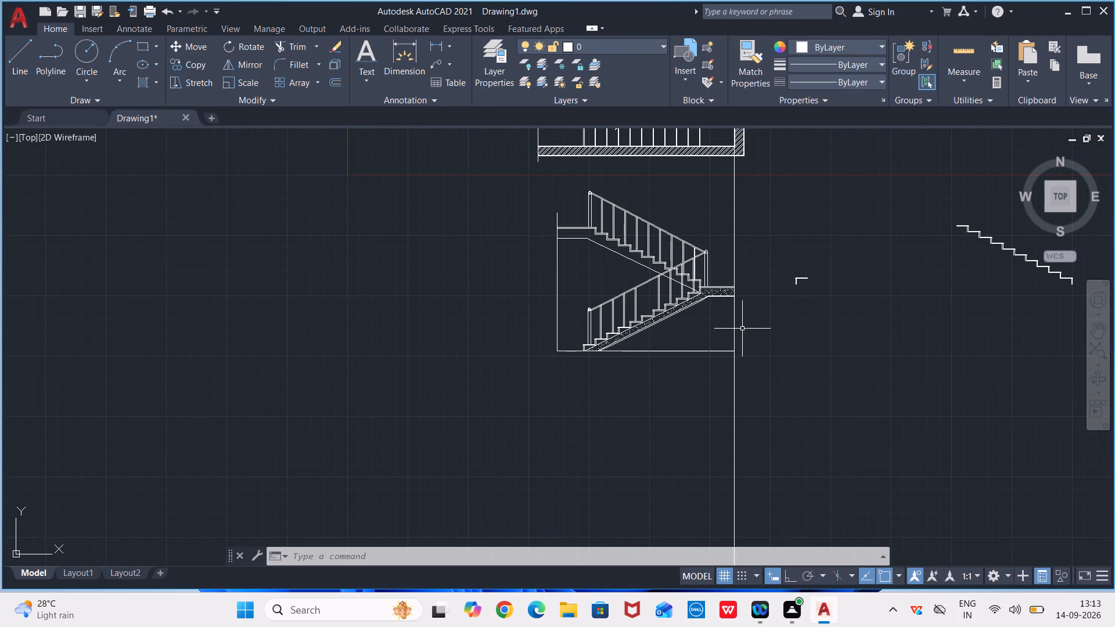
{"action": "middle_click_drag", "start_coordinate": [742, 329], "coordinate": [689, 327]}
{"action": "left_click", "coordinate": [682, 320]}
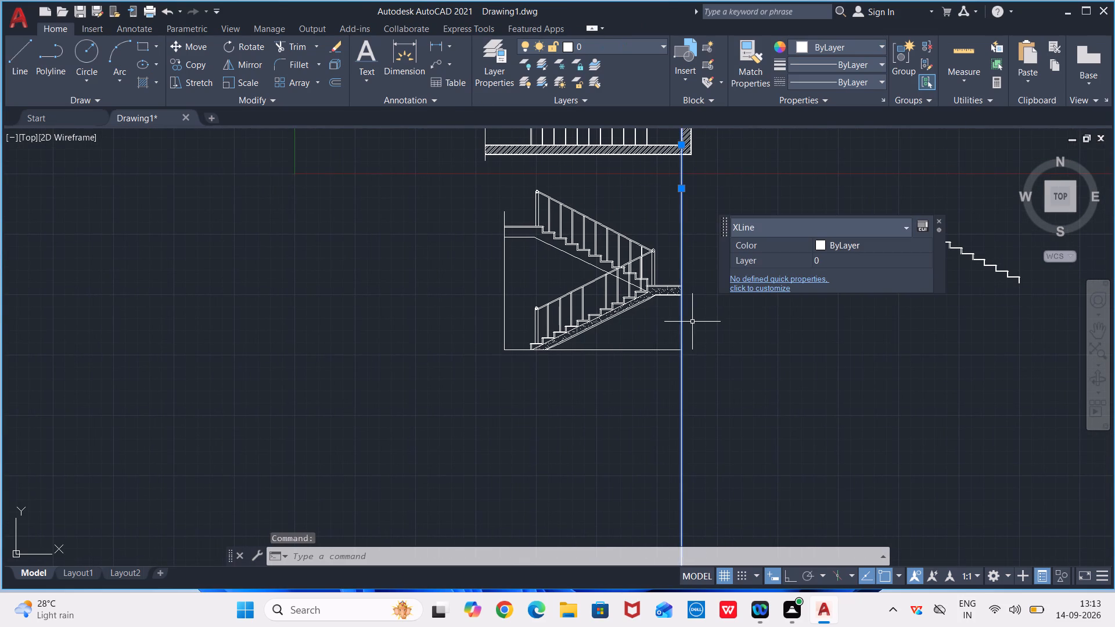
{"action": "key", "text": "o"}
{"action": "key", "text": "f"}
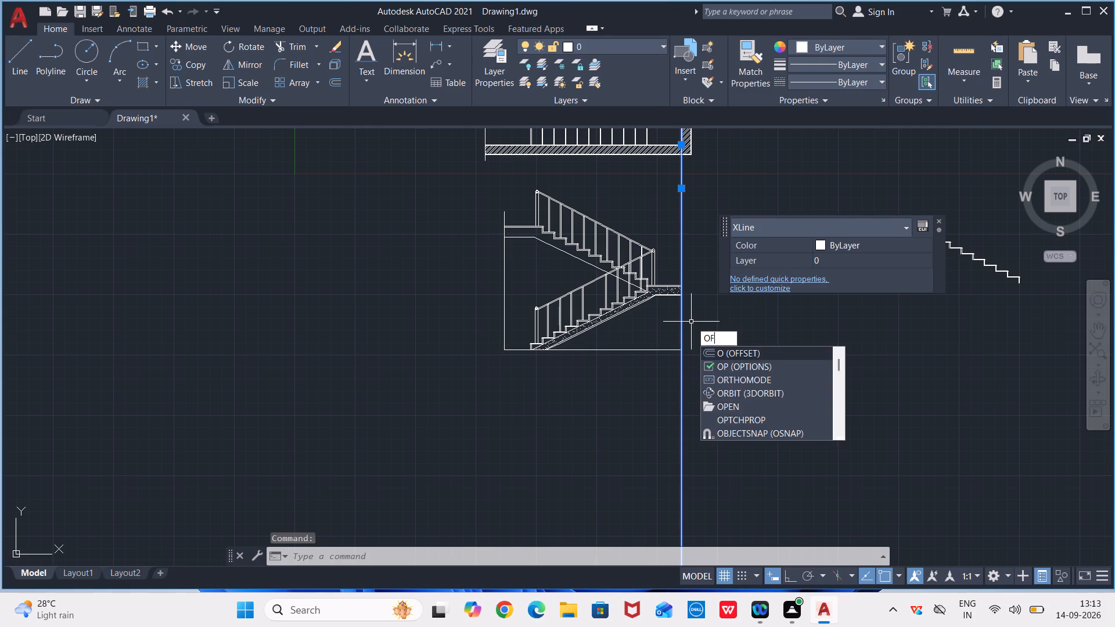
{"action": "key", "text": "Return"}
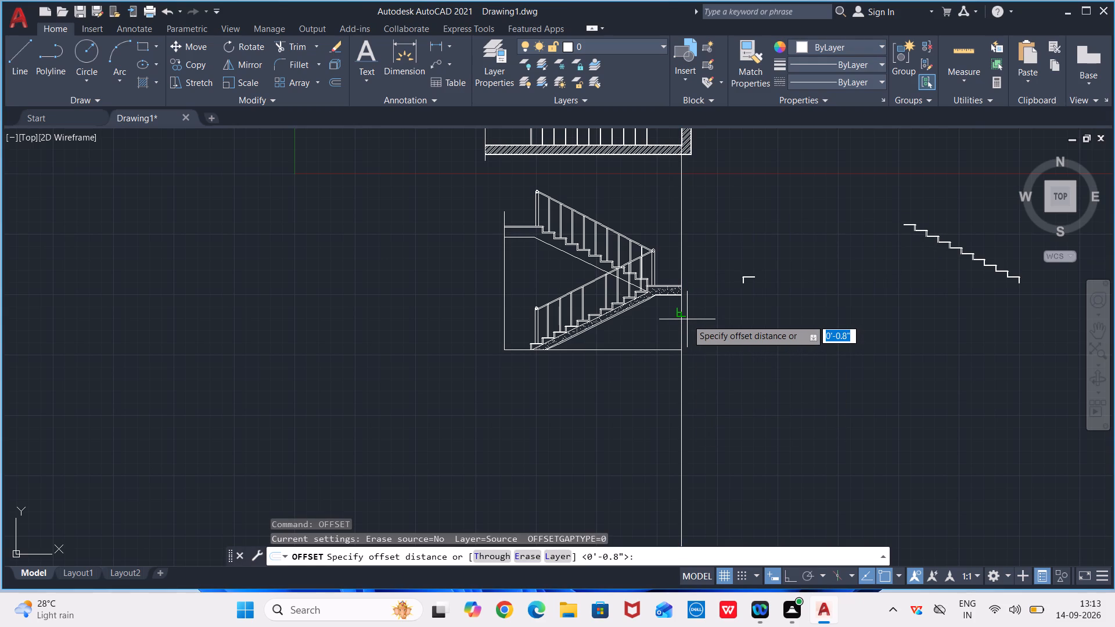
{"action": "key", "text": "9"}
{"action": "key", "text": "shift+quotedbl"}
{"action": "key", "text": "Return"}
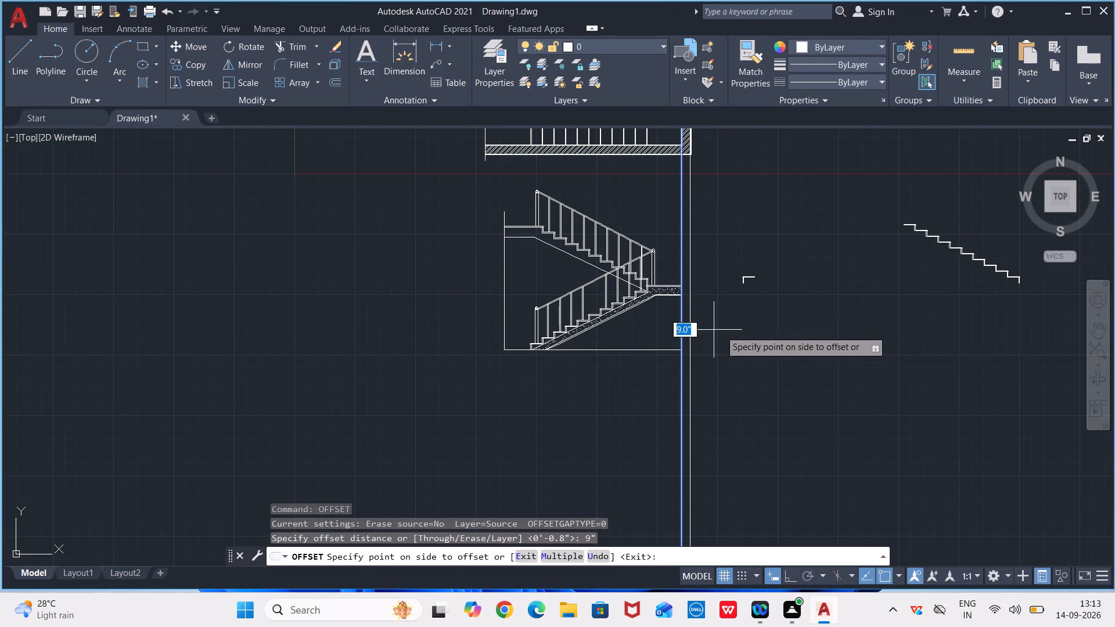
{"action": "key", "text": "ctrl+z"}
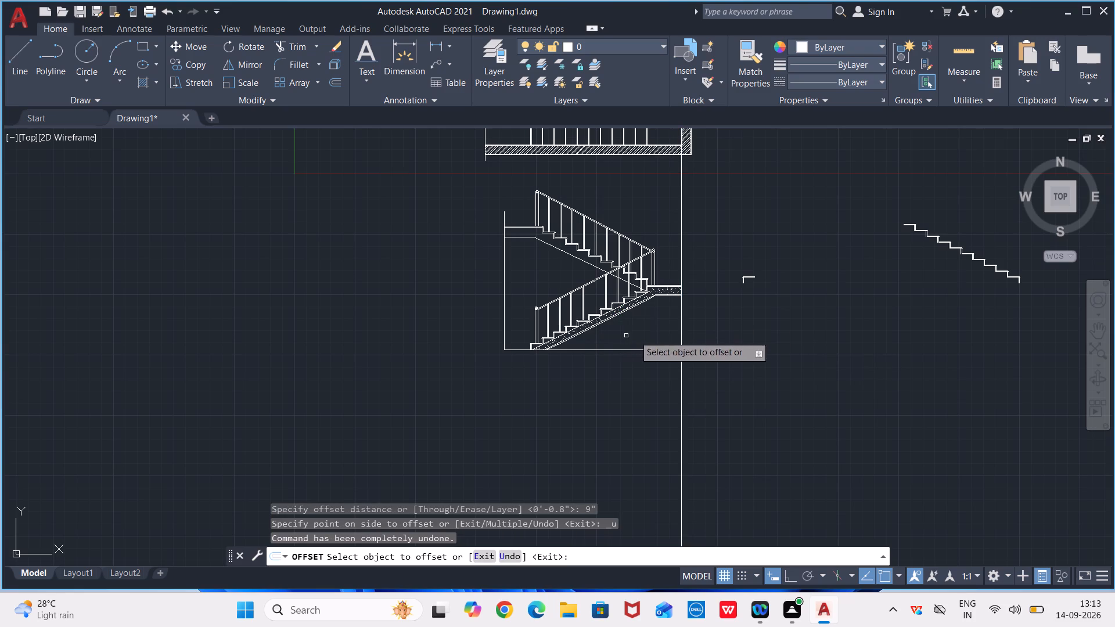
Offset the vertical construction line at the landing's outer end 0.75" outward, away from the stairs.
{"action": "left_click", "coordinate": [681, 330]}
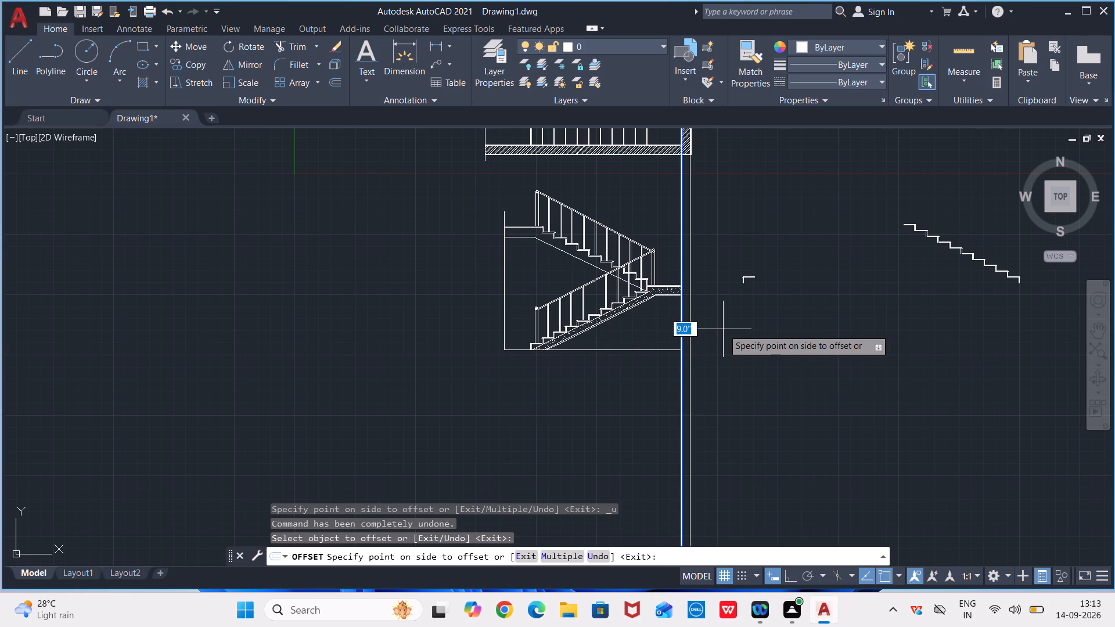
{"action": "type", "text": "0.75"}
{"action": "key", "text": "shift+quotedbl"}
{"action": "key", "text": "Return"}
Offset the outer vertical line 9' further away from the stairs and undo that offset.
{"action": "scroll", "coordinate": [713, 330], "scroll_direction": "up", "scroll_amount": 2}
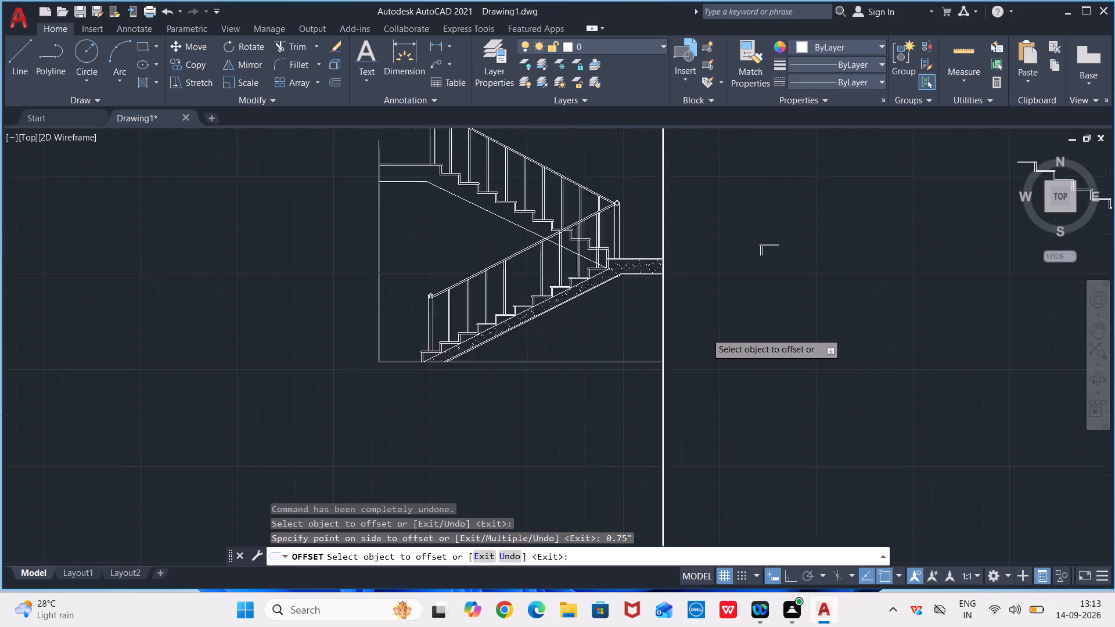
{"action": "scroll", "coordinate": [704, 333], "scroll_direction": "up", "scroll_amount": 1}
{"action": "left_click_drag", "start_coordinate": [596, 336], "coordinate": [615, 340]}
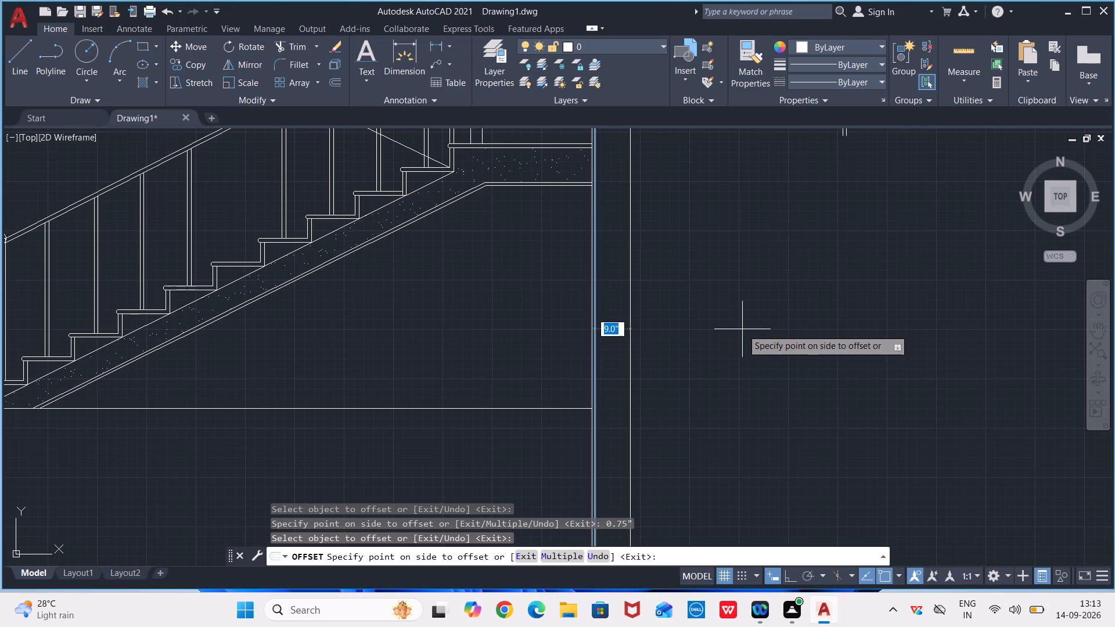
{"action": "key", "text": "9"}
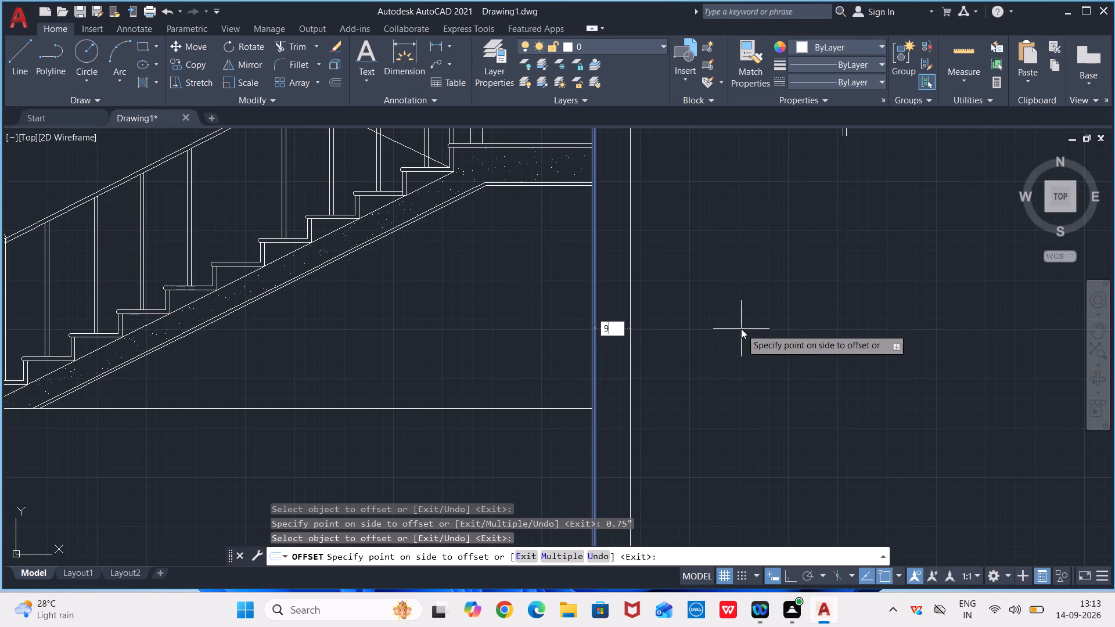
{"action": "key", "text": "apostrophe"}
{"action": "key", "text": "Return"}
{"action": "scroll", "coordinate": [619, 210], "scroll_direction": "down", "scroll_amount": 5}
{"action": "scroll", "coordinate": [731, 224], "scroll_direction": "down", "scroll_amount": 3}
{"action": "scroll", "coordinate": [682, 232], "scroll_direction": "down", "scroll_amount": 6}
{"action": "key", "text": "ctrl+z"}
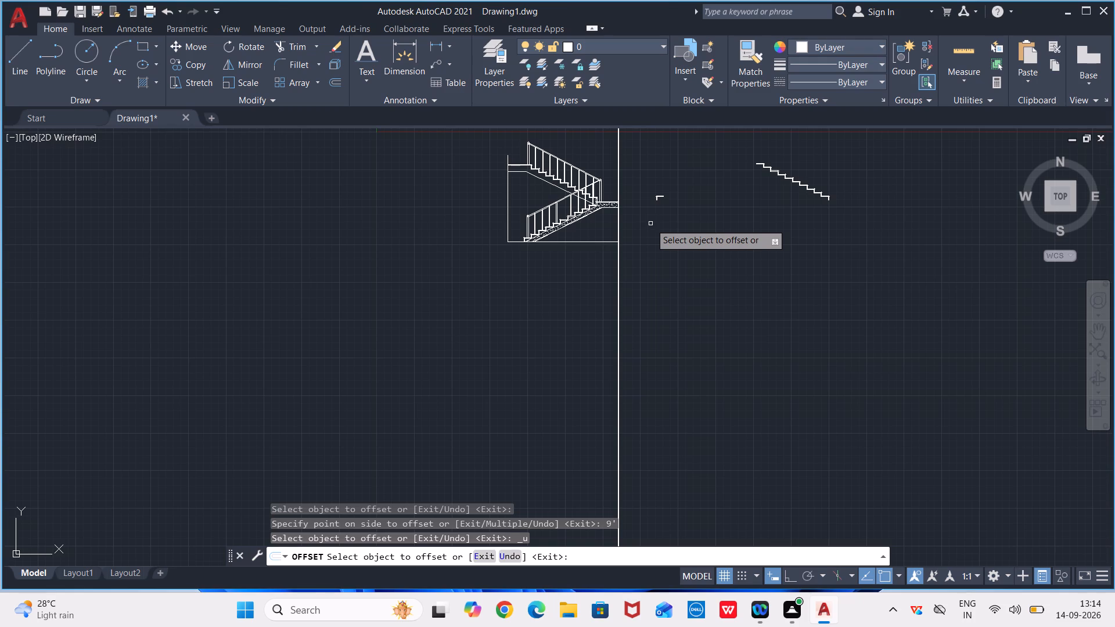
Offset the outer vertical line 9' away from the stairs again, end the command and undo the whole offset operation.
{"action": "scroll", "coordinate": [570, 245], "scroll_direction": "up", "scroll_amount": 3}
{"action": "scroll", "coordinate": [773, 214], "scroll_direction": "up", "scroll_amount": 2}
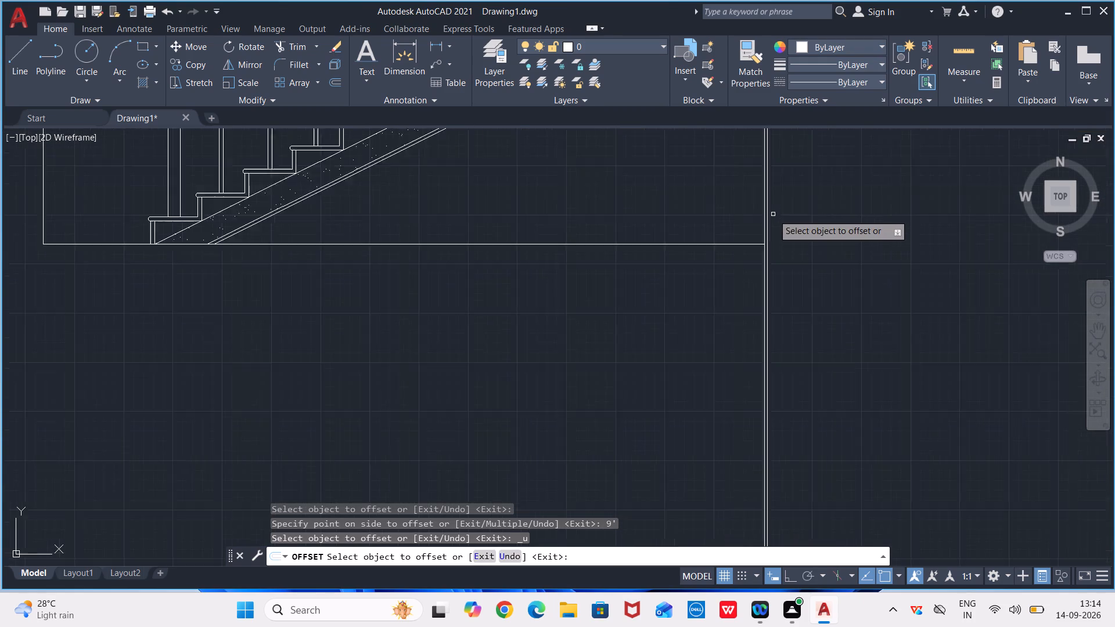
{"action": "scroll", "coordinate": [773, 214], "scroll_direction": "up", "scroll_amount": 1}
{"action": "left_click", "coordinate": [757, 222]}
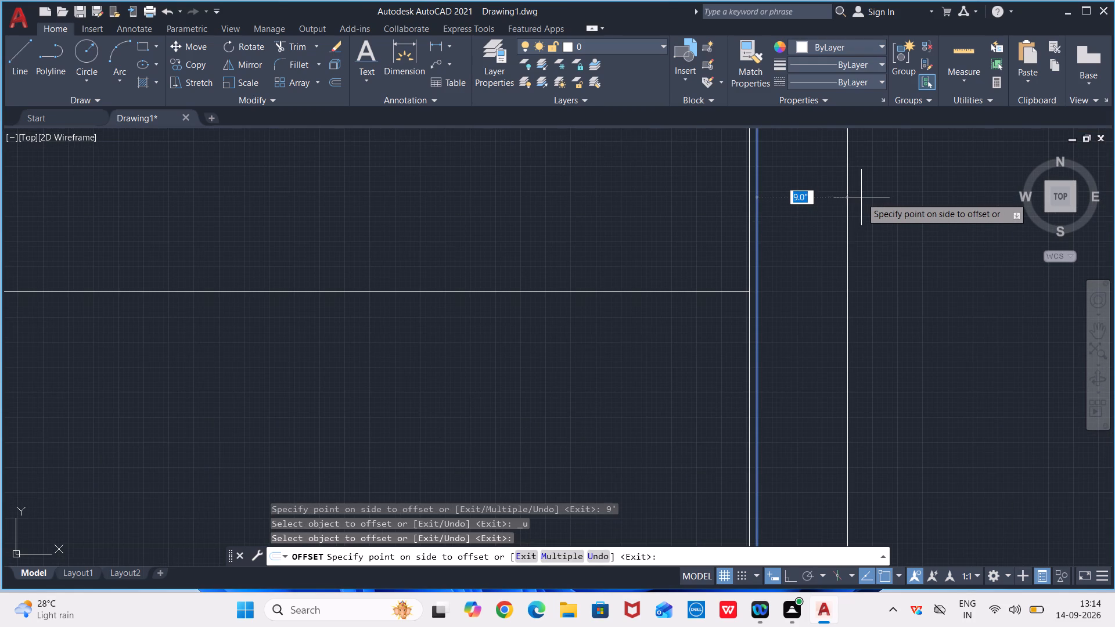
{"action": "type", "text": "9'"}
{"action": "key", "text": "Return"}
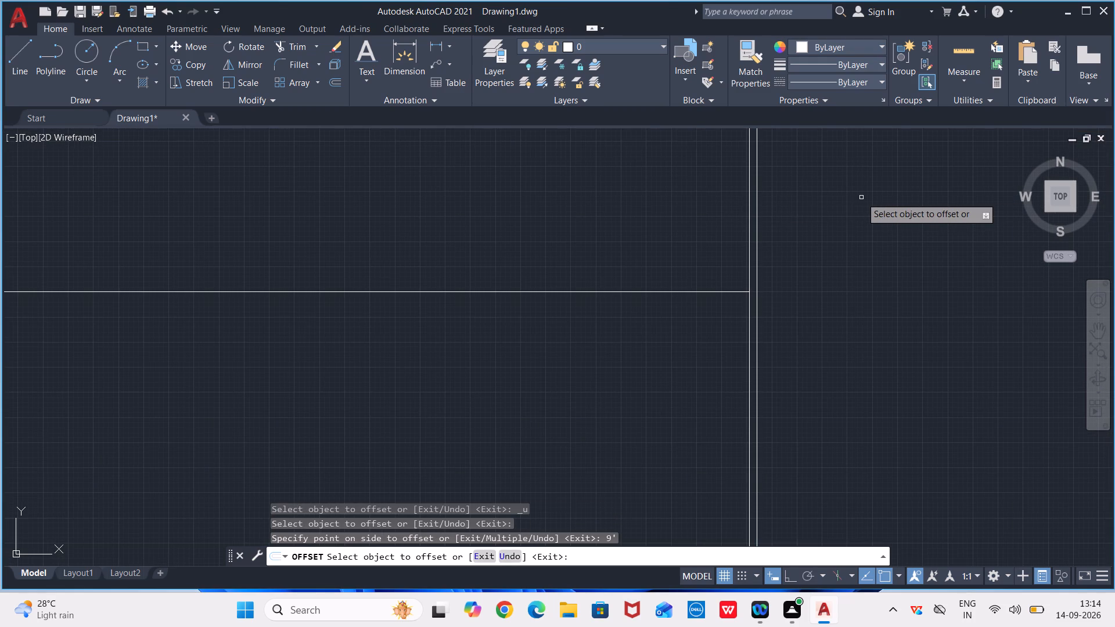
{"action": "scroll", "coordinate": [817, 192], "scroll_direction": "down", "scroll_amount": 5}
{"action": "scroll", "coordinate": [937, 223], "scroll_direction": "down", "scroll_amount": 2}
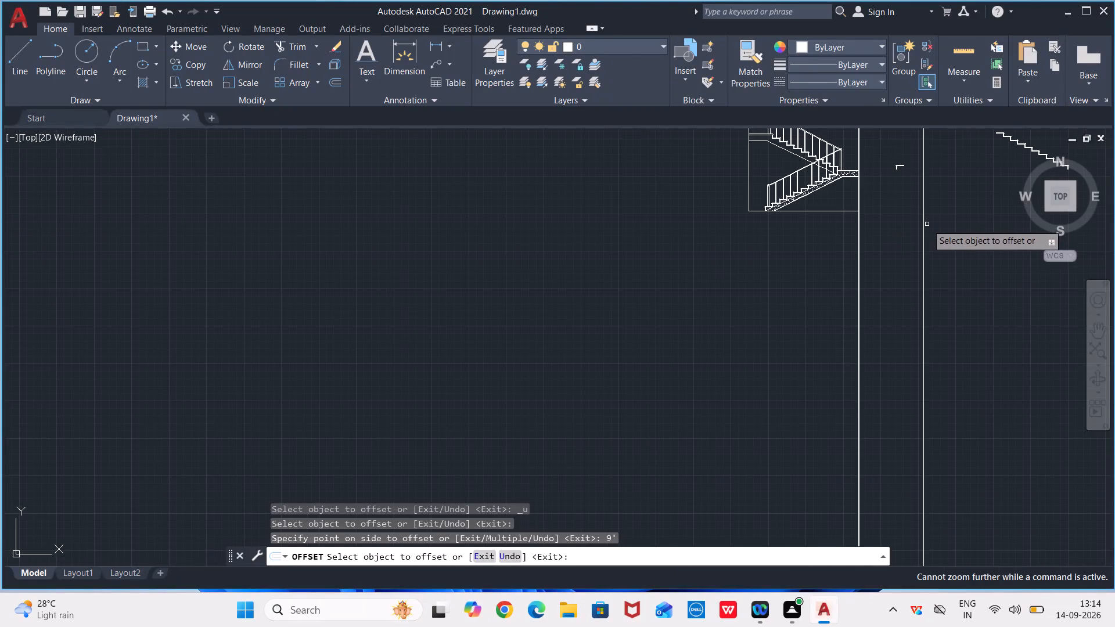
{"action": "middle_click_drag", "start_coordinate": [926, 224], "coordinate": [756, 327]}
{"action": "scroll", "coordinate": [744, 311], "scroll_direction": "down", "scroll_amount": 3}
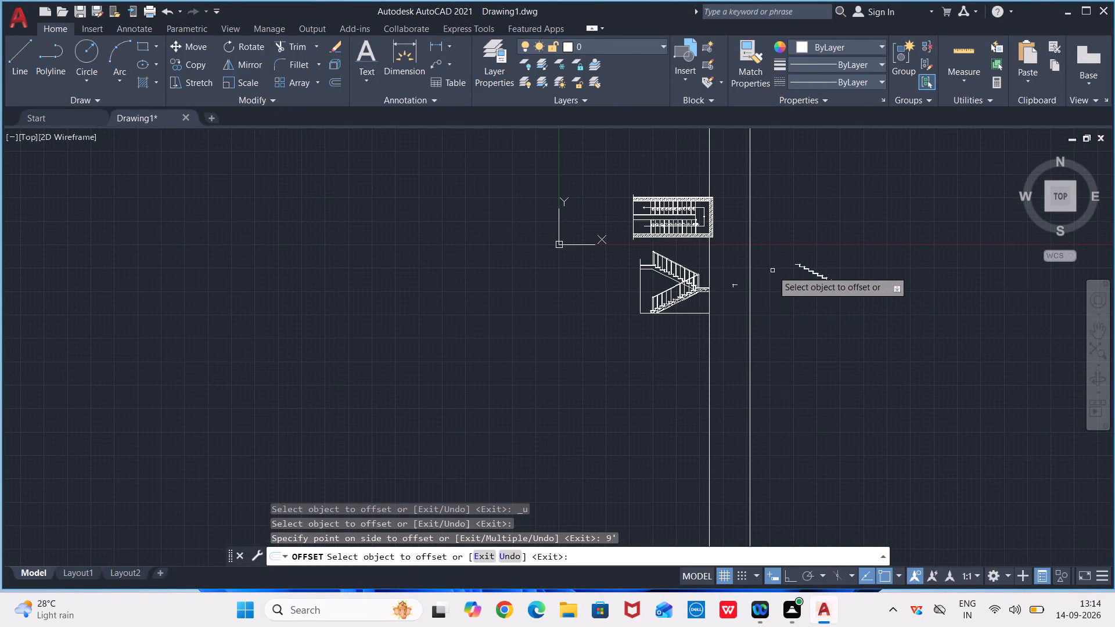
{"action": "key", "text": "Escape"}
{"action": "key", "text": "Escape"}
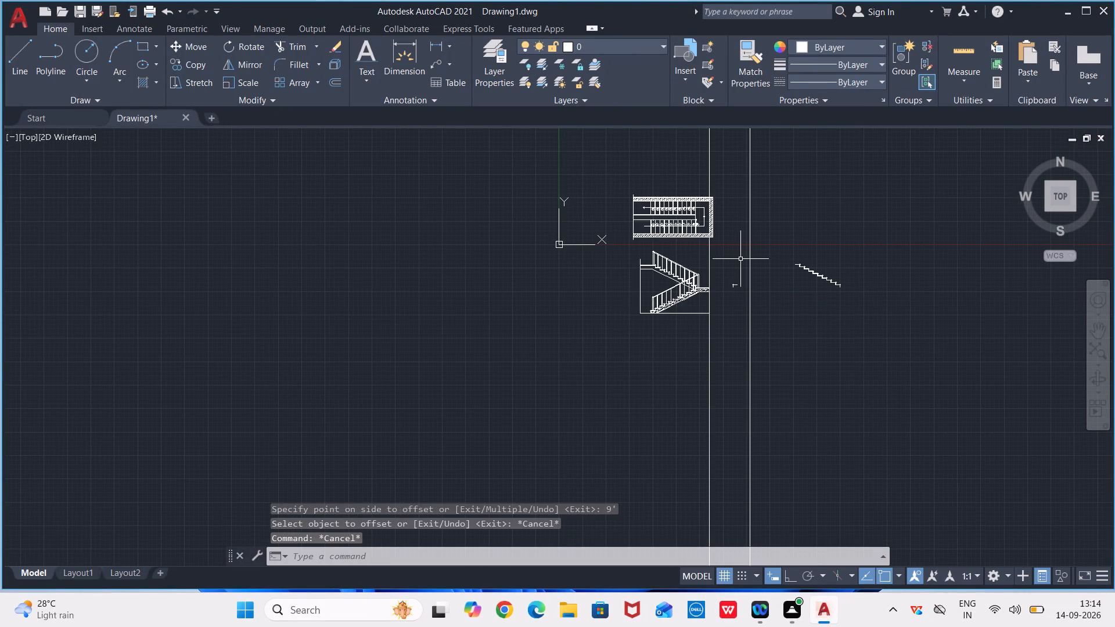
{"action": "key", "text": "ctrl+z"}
Offset the vertical construction line at the landing's outer end 0.75" outward for the wall's inner finish layer.
{"action": "scroll", "coordinate": [720, 313], "scroll_direction": "up", "scroll_amount": 1}
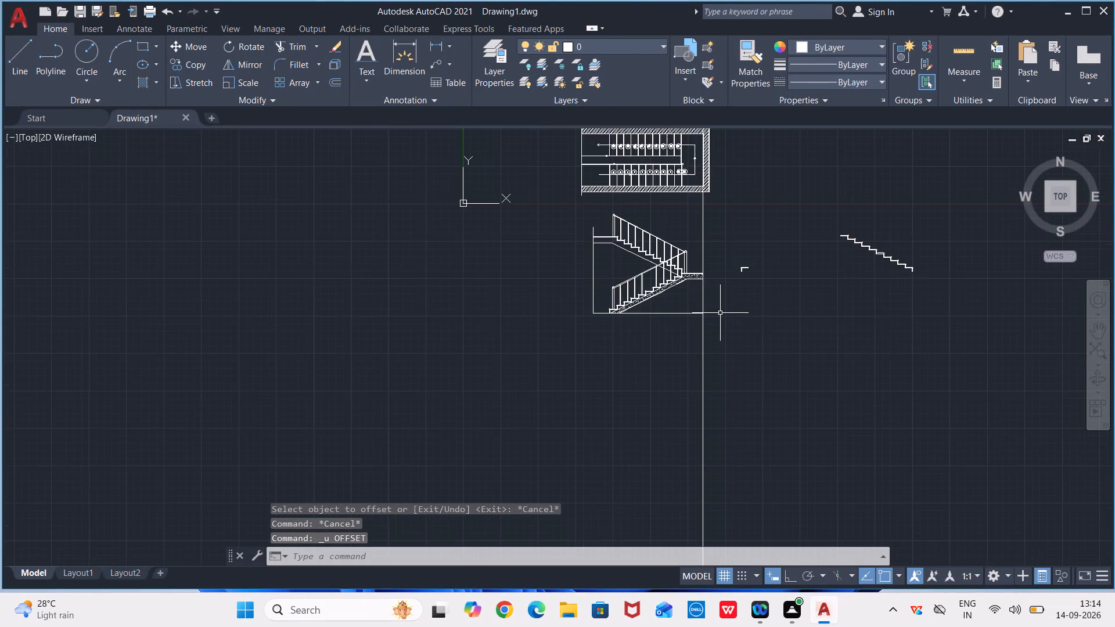
{"action": "scroll", "coordinate": [720, 313], "scroll_direction": "up", "scroll_amount": 6}
{"action": "type", "text": "OF"}
{"action": "key", "text": "Return"}
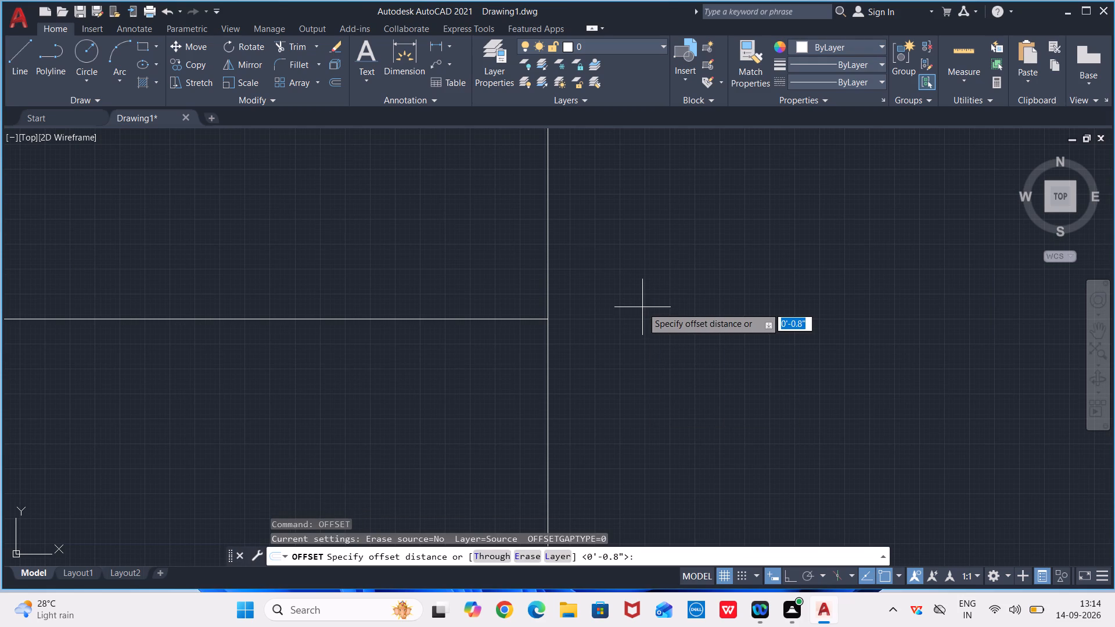
{"action": "key", "text": "Return"}
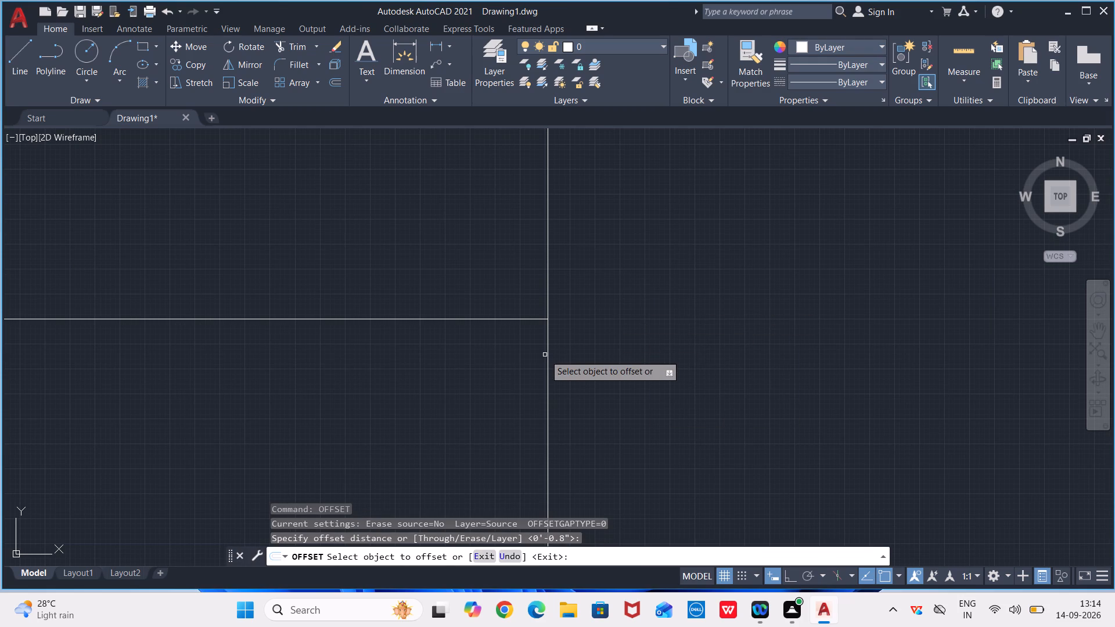
{"action": "left_click", "coordinate": [549, 353]}
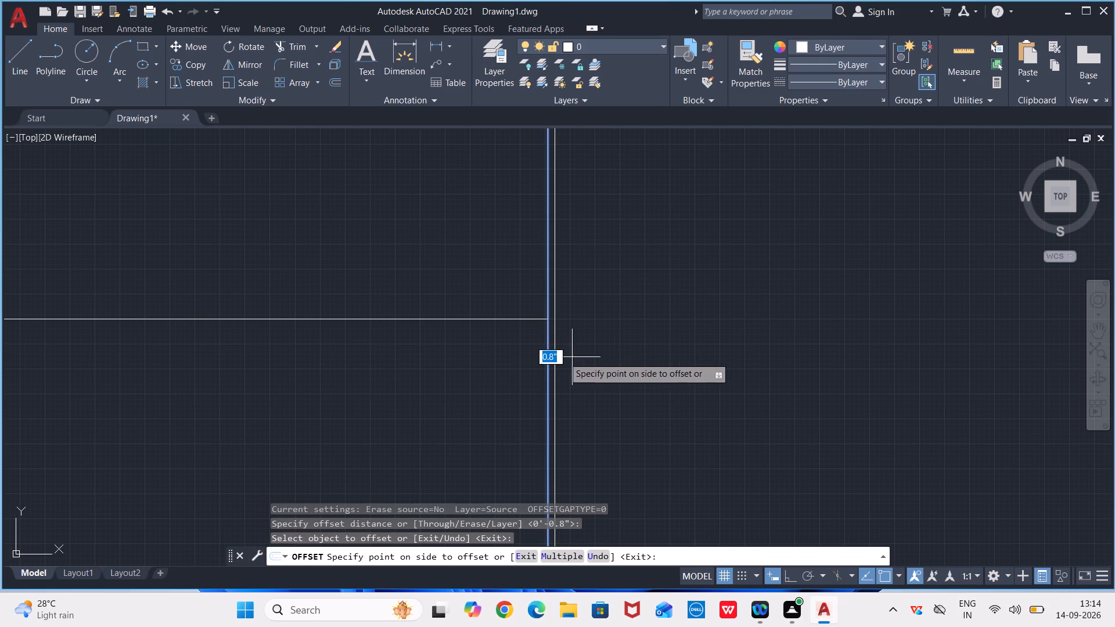
{"action": "type", "text": "0.75"}
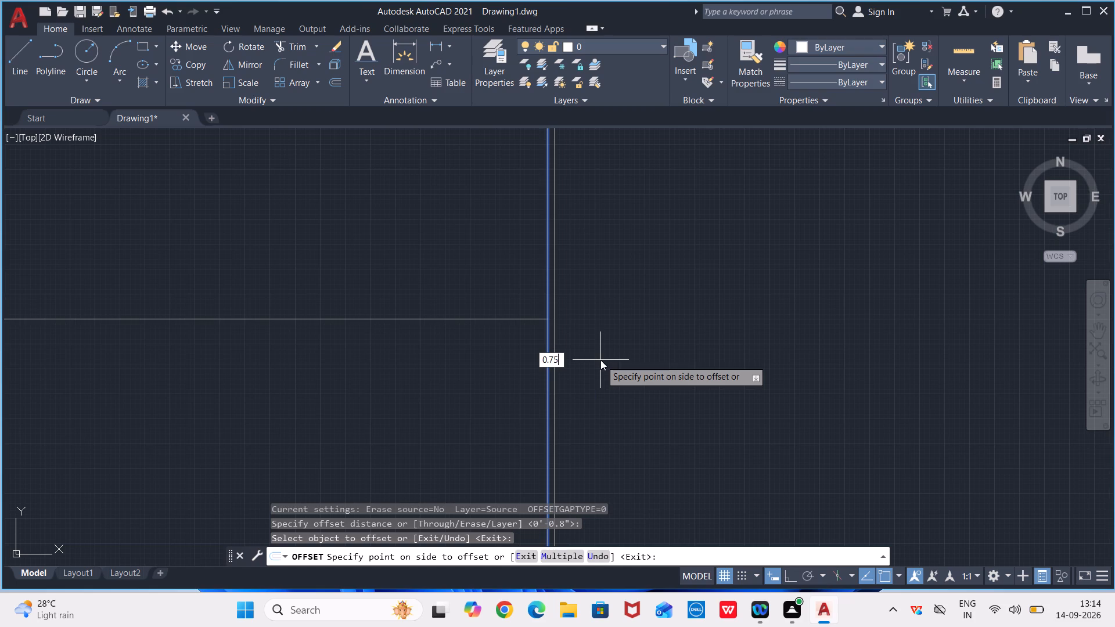
{"action": "key", "text": "shift+quotedbl"}
{"action": "key", "text": "Return"}
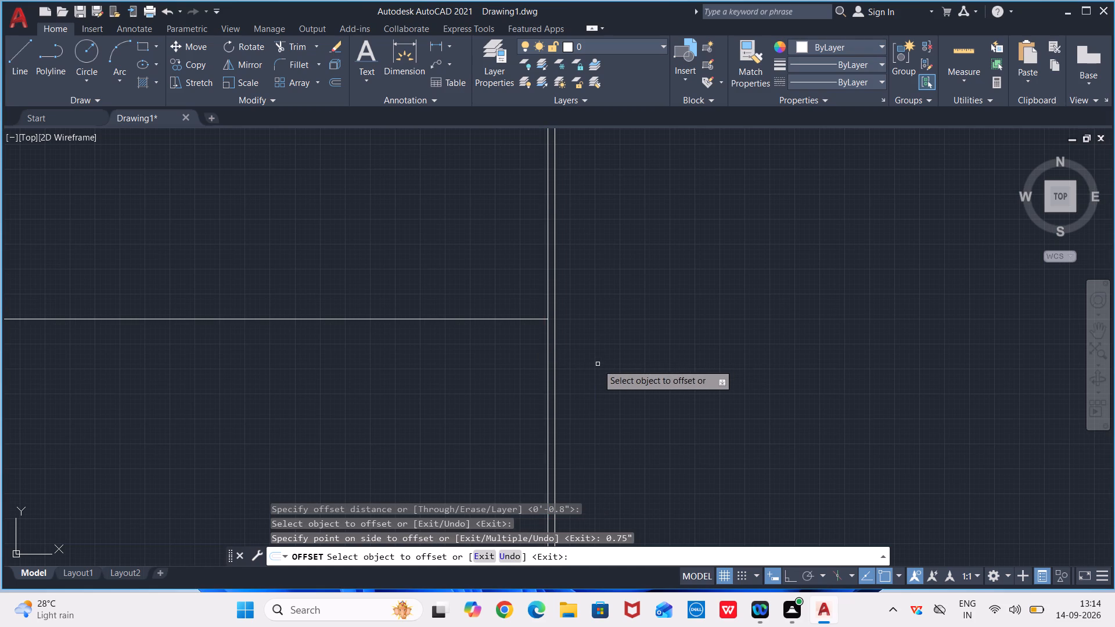
Offset the new finish line 9" outward to form the wall's thickness.
{"action": "left_click", "coordinate": [556, 369]}
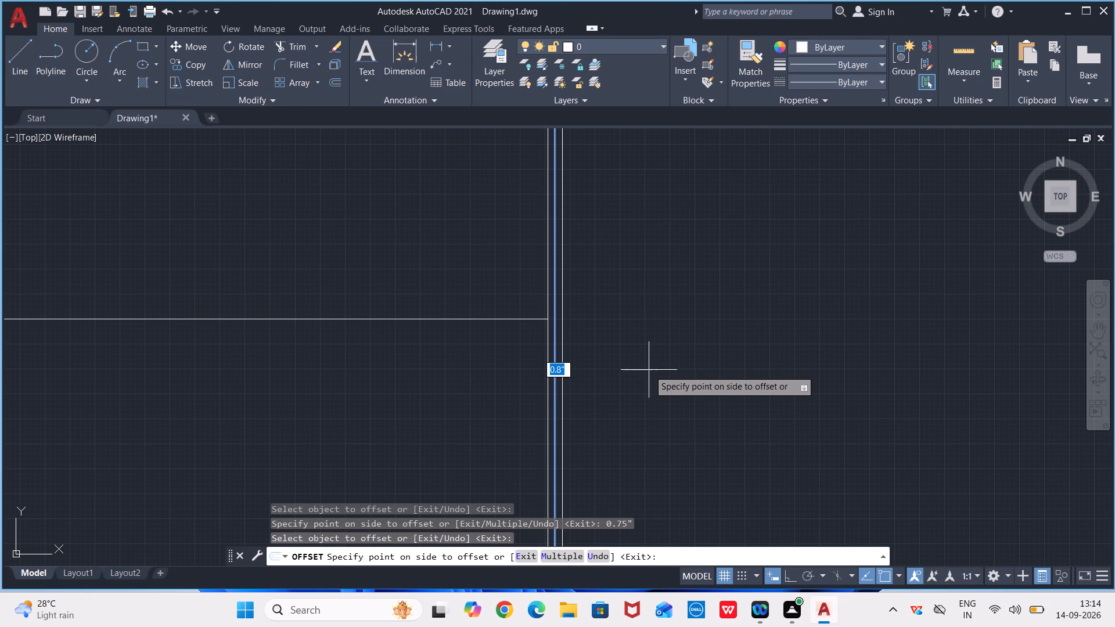
{"action": "key", "text": "9"}
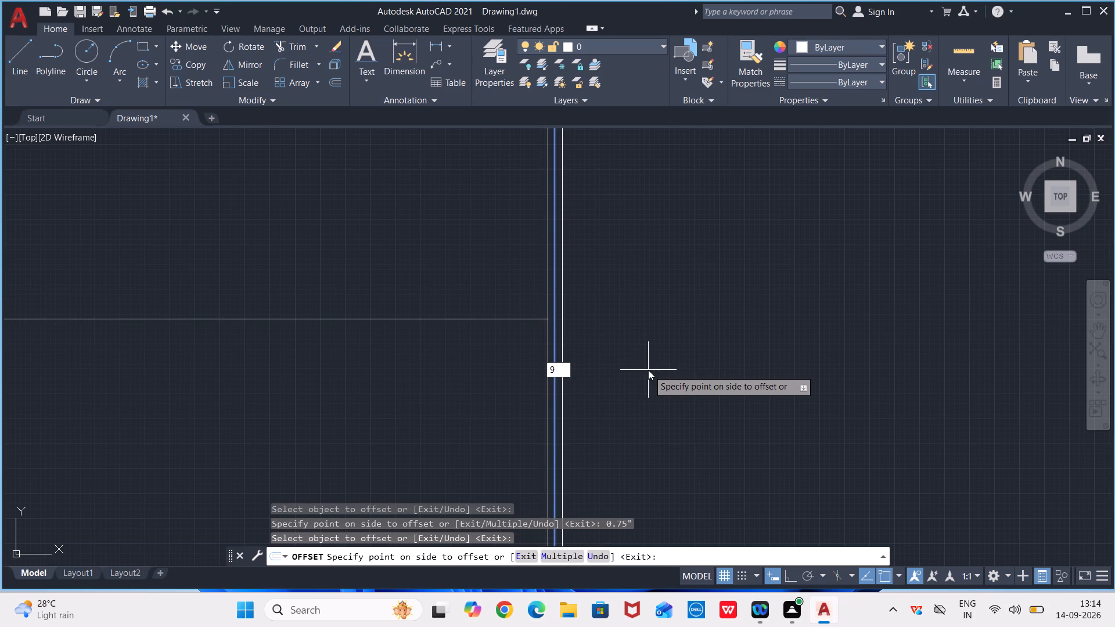
{"action": "key", "text": "shift+quotedbl"}
{"action": "key", "text": "Return"}
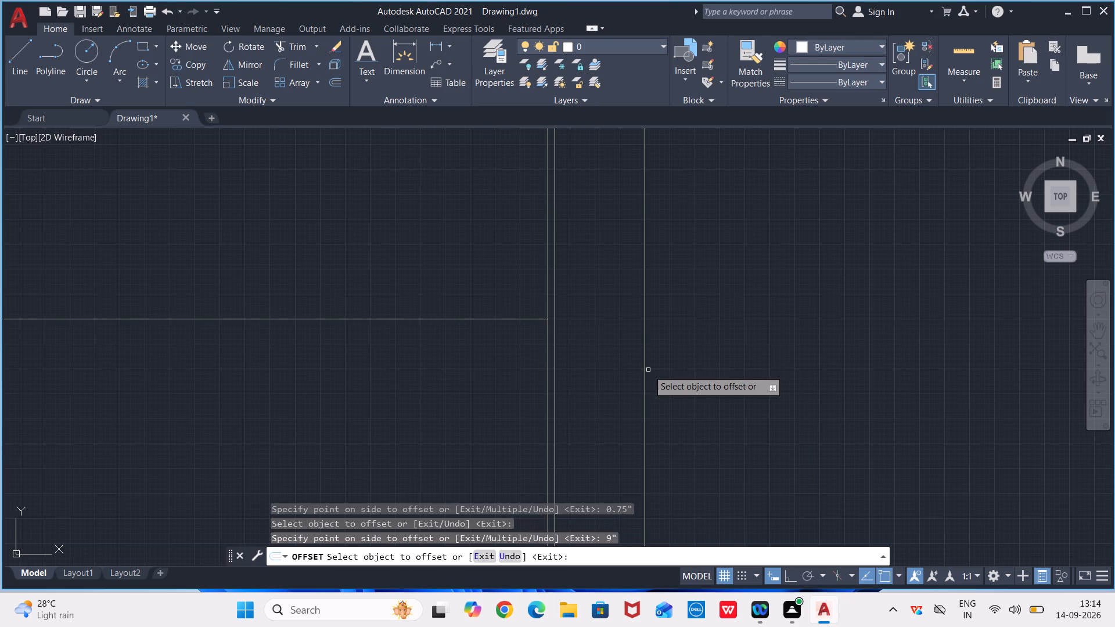
Offset the wall's outer line 0.75" outward for the outer finish layer and end the offset command.
{"action": "scroll", "coordinate": [659, 374], "scroll_direction": "down", "scroll_amount": 4}
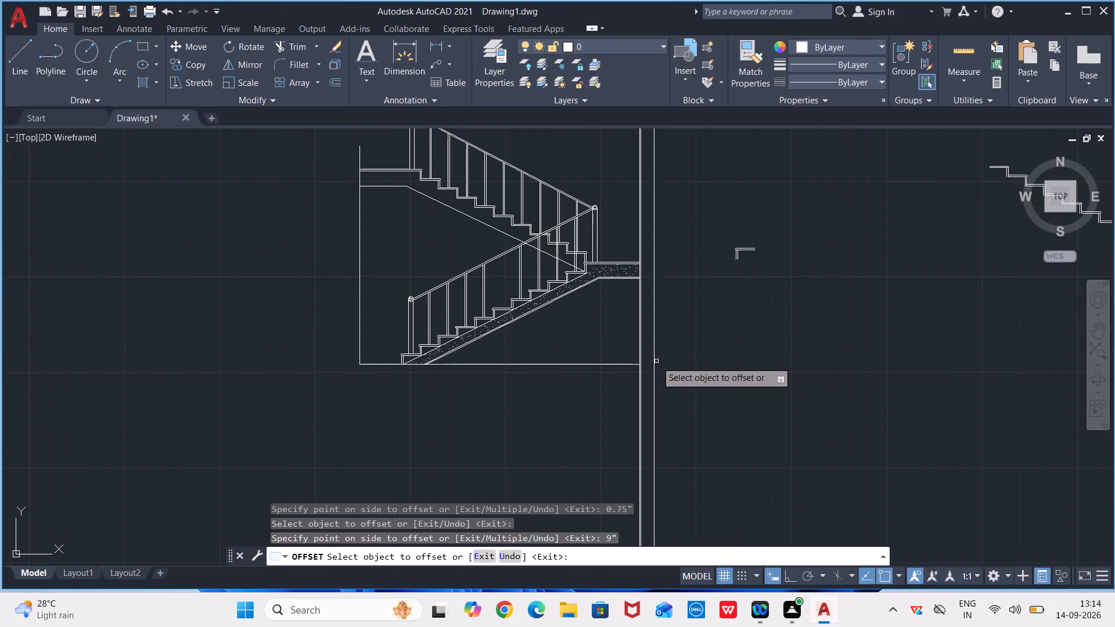
{"action": "scroll", "coordinate": [655, 358], "scroll_direction": "up", "scroll_amount": 4}
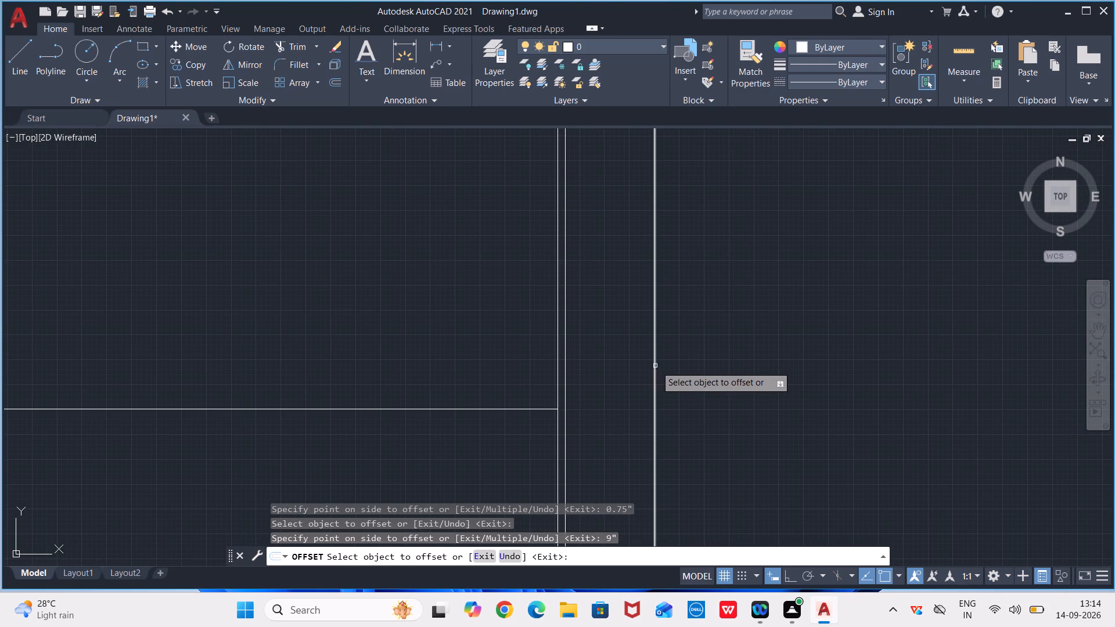
{"action": "left_click", "coordinate": [656, 366]}
{"action": "type", "text": "0.75\""}
{"action": "key", "text": "Return"}
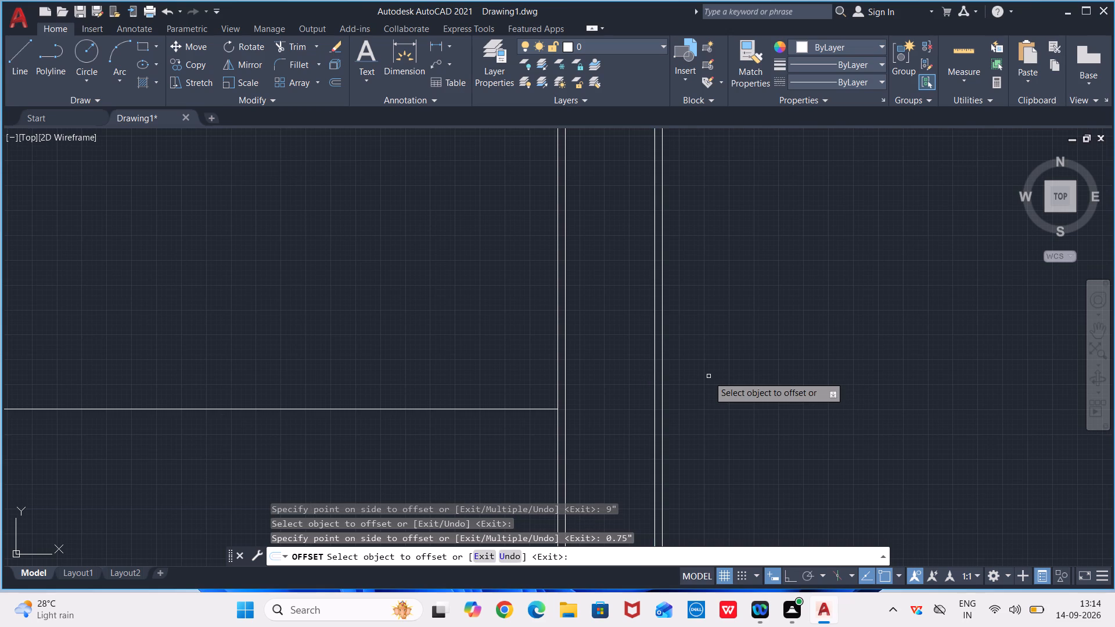
{"action": "key", "text": "Escape"}
{"action": "scroll", "coordinate": [590, 400], "scroll_direction": "down", "scroll_amount": 3}
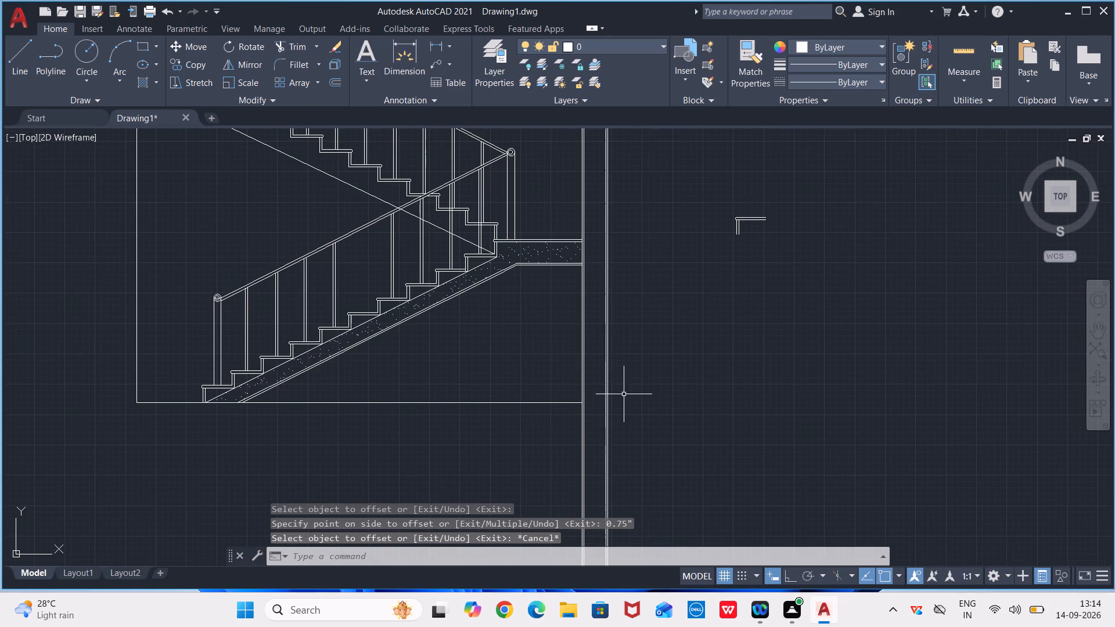
{"action": "middle_click_drag", "start_coordinate": [621, 391], "coordinate": [548, 326]}
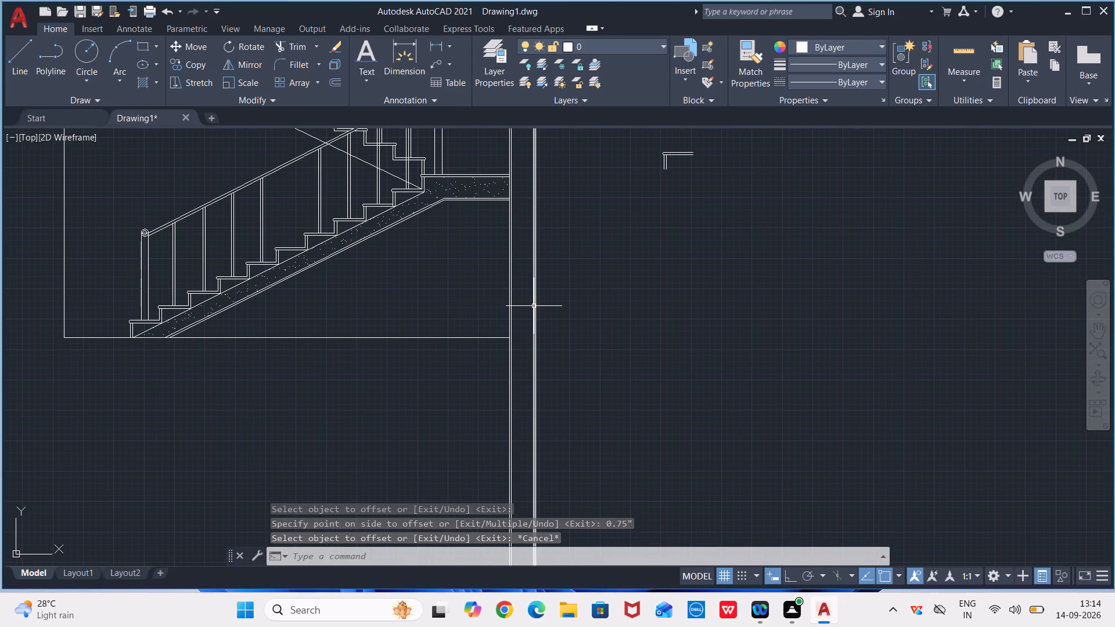
With Ortho on, draw a line from the landing slab's top edge about 6" into the wall and about 8.5" down.
{"action": "scroll", "coordinate": [538, 286], "scroll_direction": "up", "scroll_amount": 1}
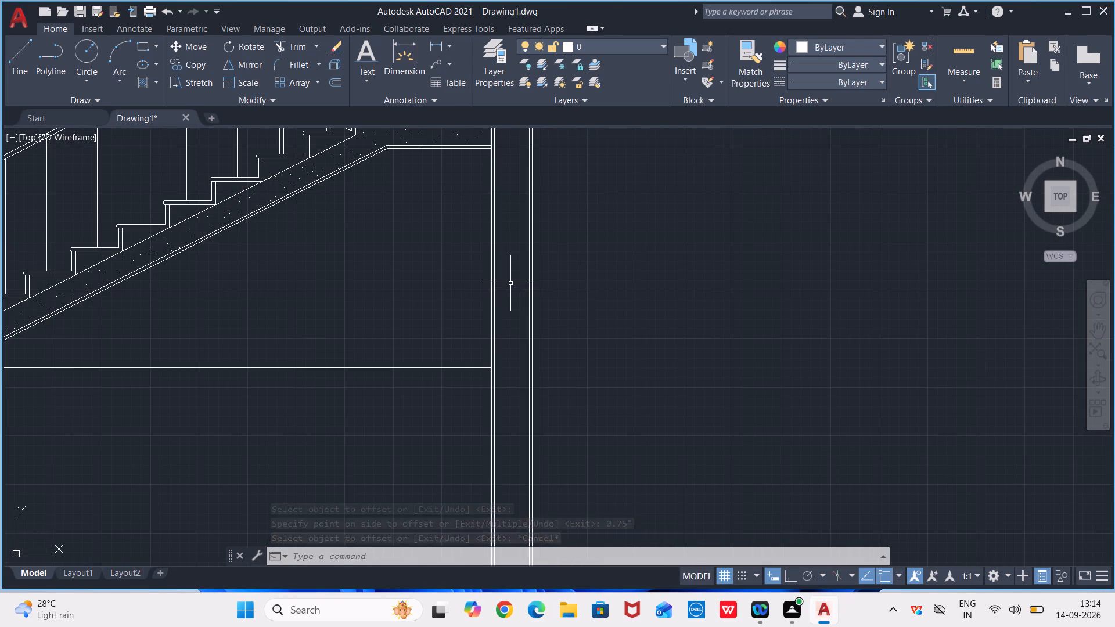
{"action": "key", "text": "l"}
{"action": "key", "text": "Return"}
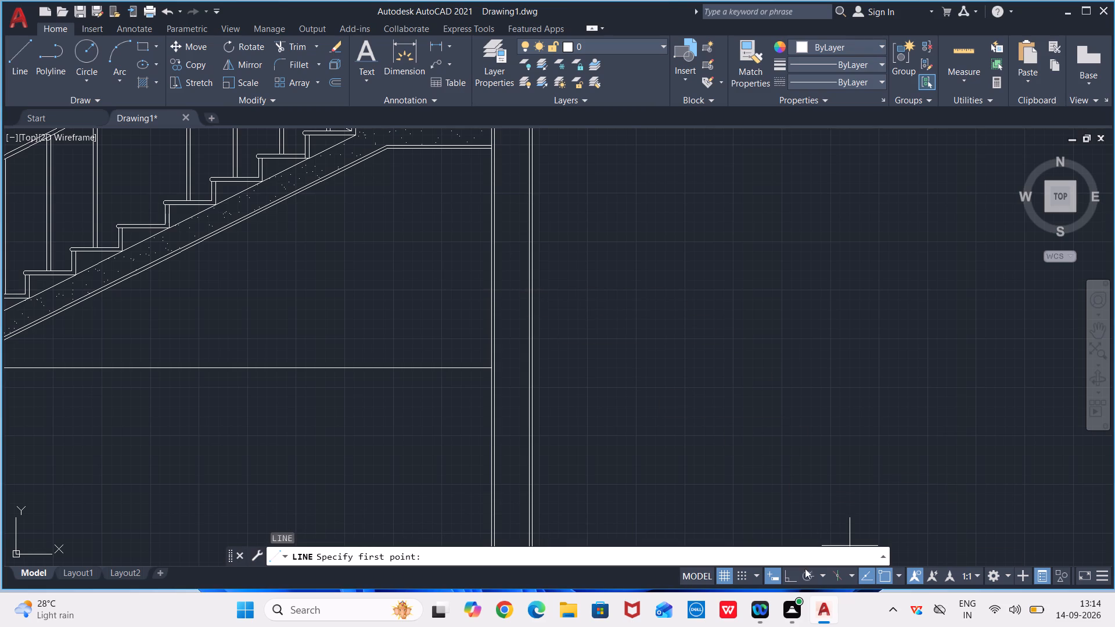
{"action": "left_click", "coordinate": [793, 575]}
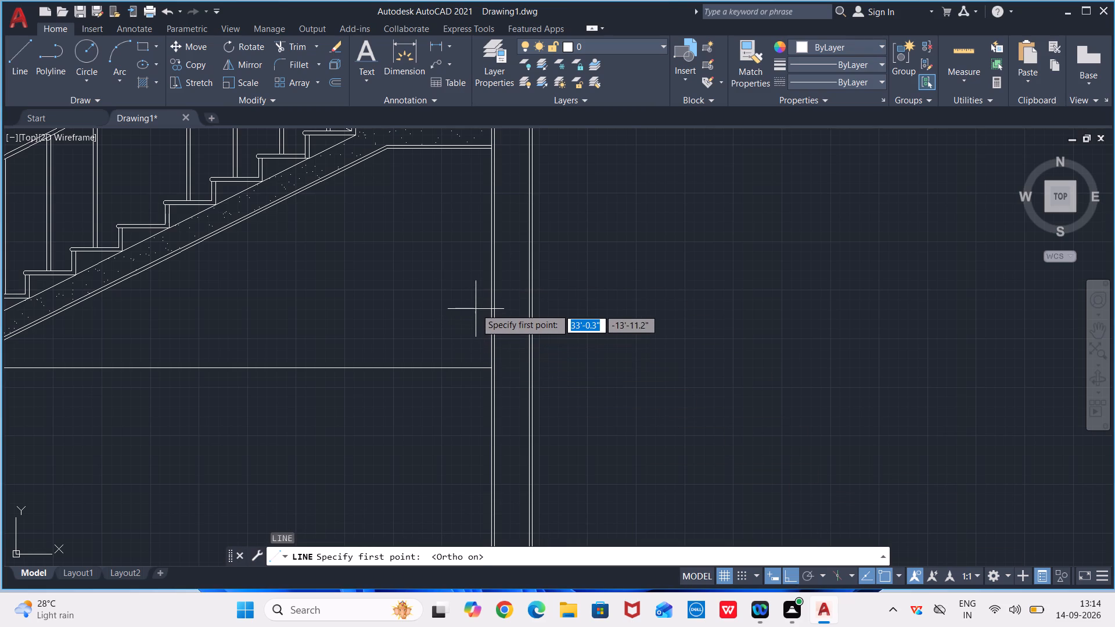
{"action": "middle_click_drag", "start_coordinate": [476, 307], "coordinate": [459, 359]}
{"action": "middle_click_drag", "start_coordinate": [470, 242], "coordinate": [466, 282]}
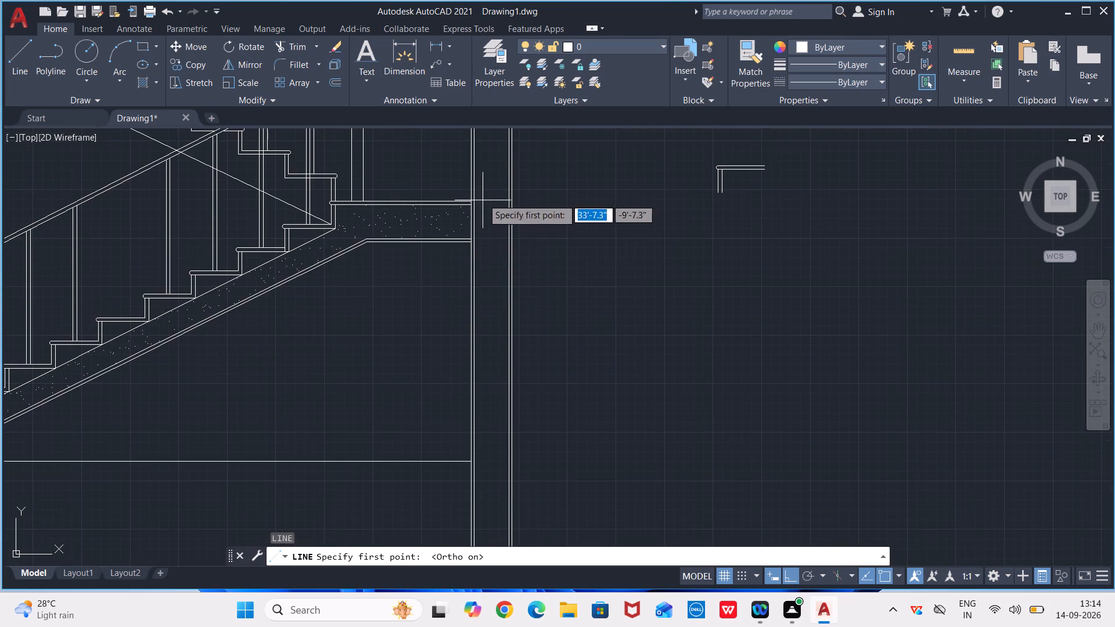
{"action": "scroll", "coordinate": [483, 198], "scroll_direction": "up", "scroll_amount": 2}
{"action": "left_click_drag", "start_coordinate": [448, 214], "coordinate": [454, 215]}
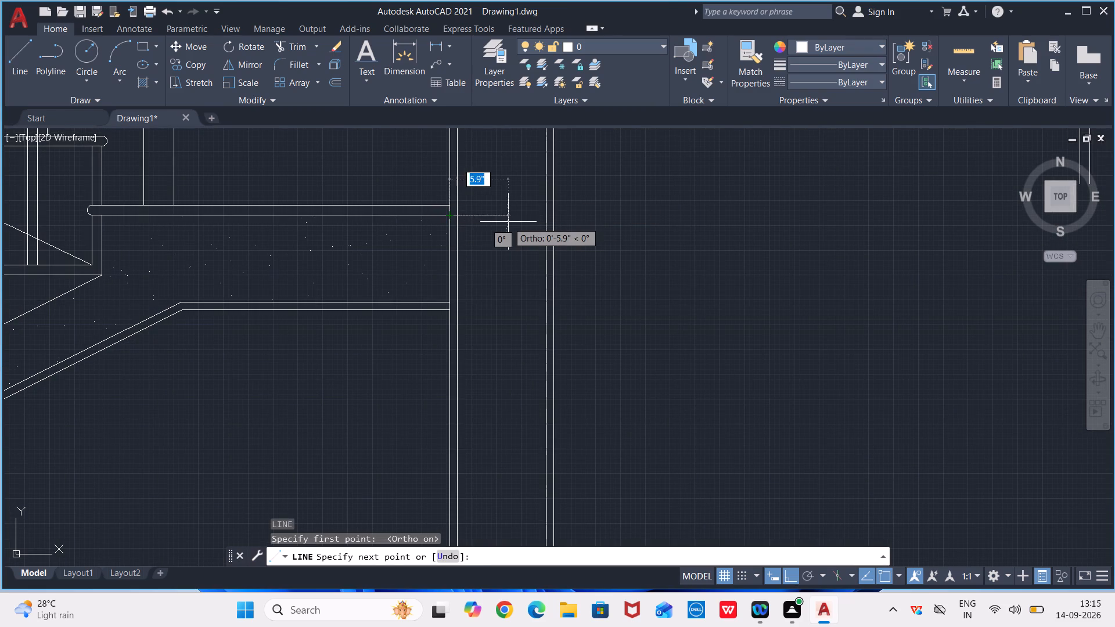
{"action": "left_click_drag", "start_coordinate": [509, 222], "coordinate": [508, 228]}
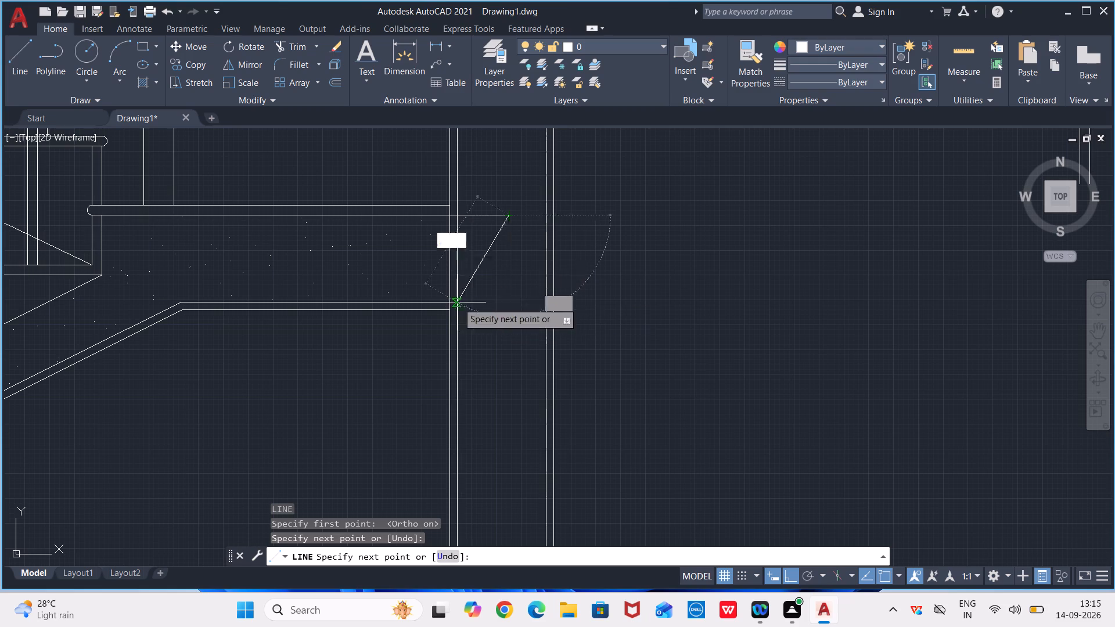
{"action": "left_click", "coordinate": [509, 301]}
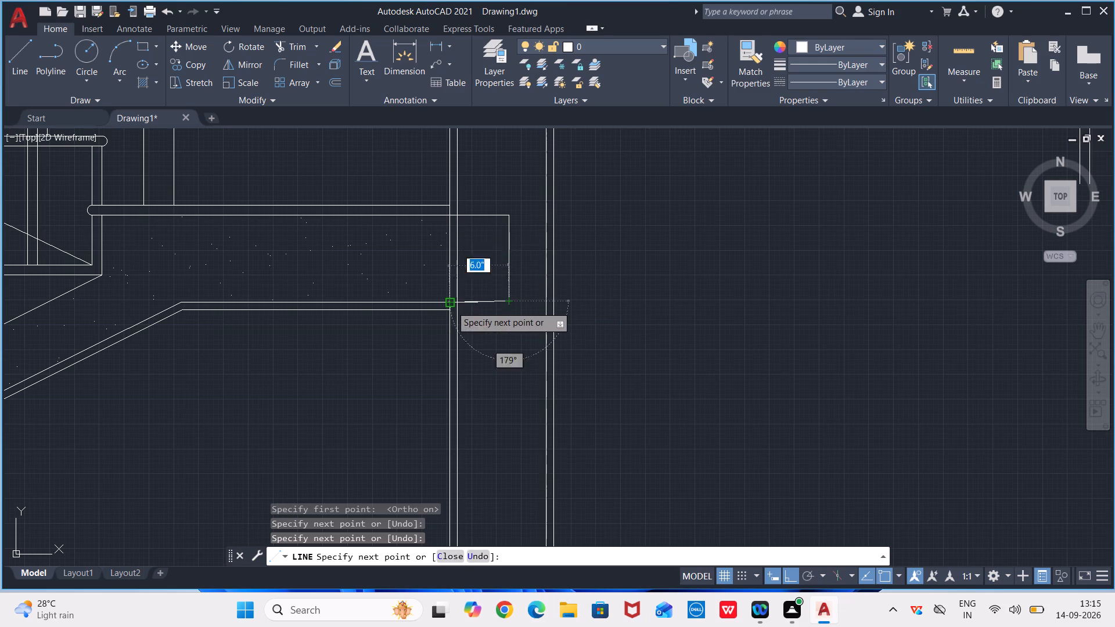
{"action": "scroll", "coordinate": [457, 304], "scroll_direction": "up", "scroll_amount": 4}
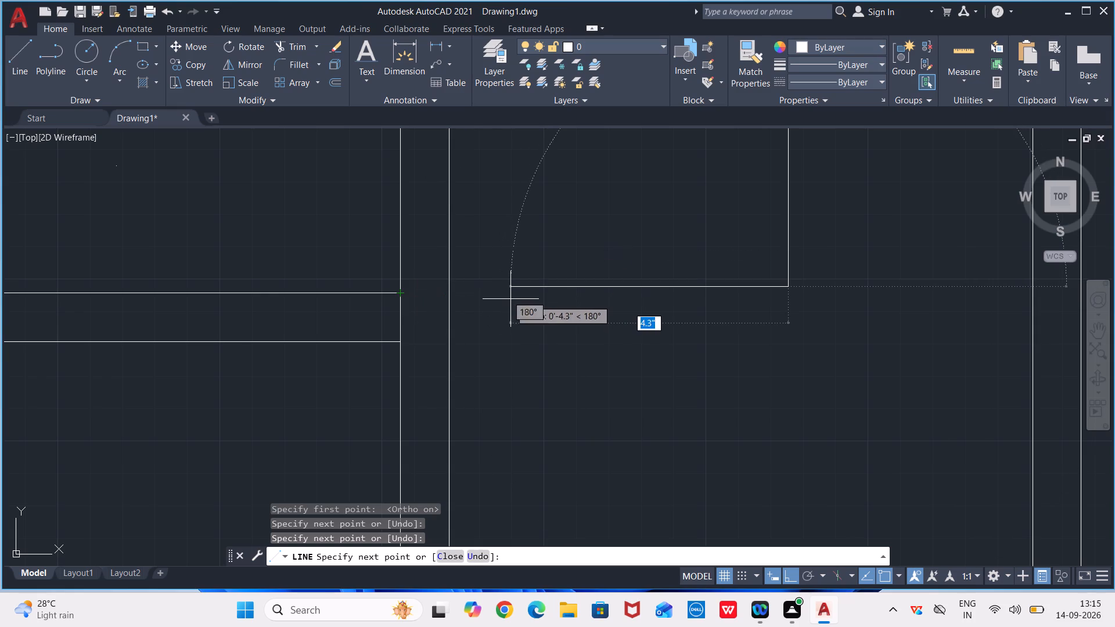
{"action": "key", "text": "Escape"}
Draw a line from the landing slab's bottom edge about 6" into the wall and up to the bearing's end line.
{"action": "key", "text": "l"}
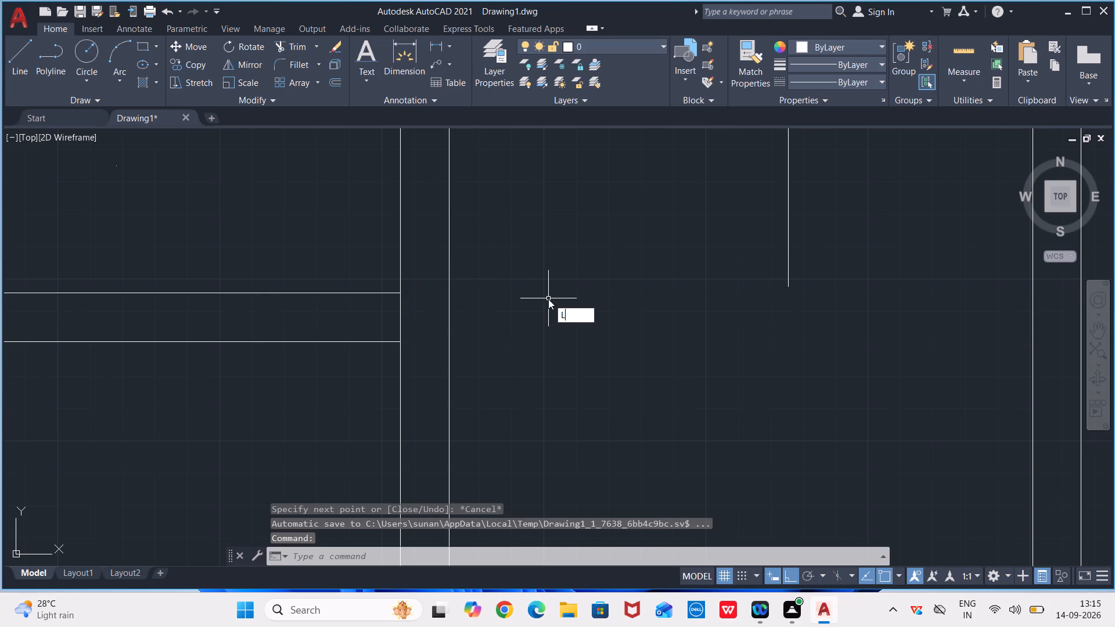
{"action": "key", "text": "Return"}
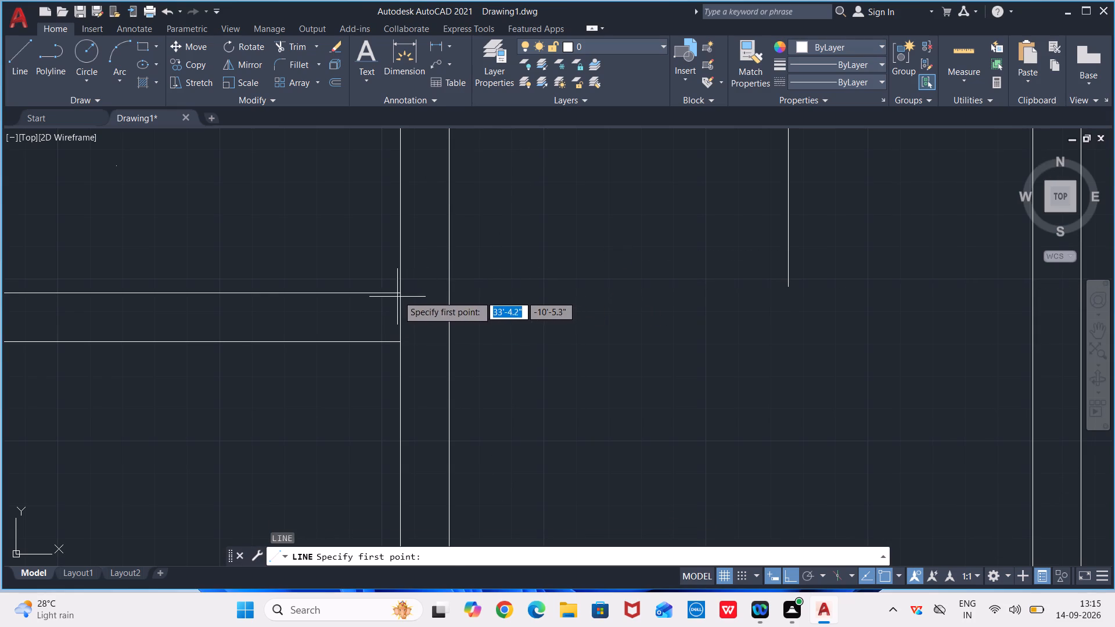
{"action": "left_click", "coordinate": [398, 292]}
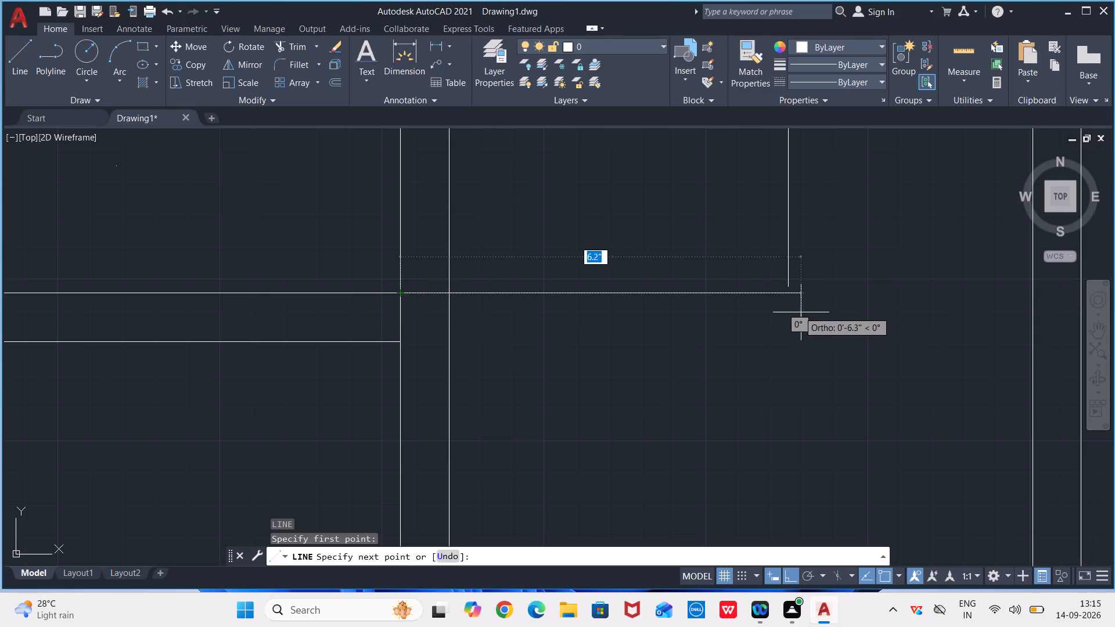
{"action": "scroll", "coordinate": [790, 291], "scroll_direction": "up", "scroll_amount": 4}
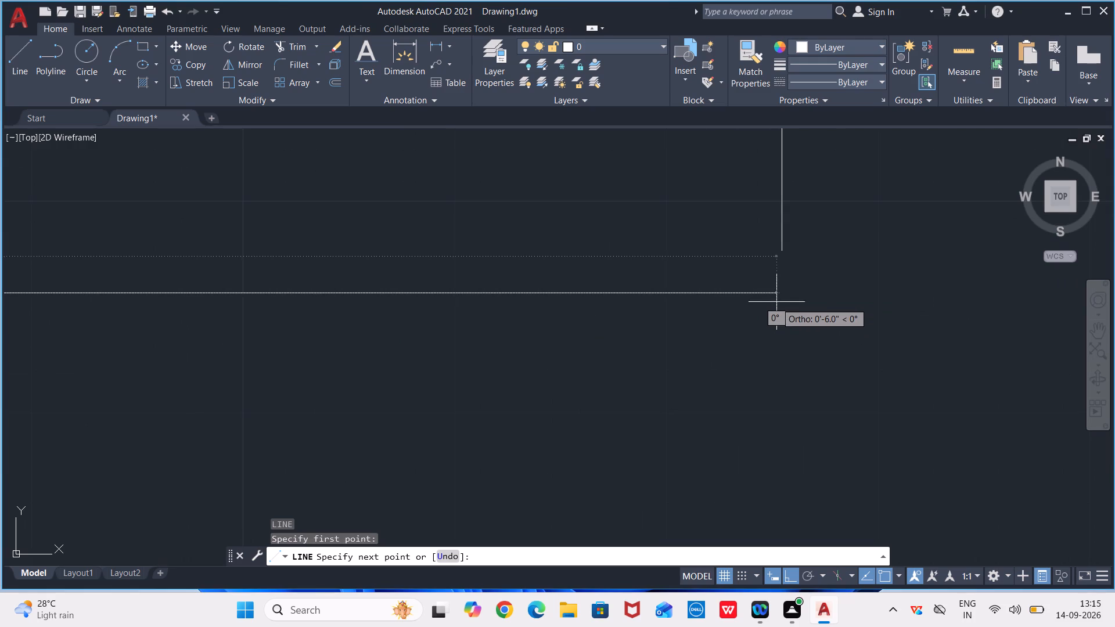
{"action": "left_click", "coordinate": [782, 296]}
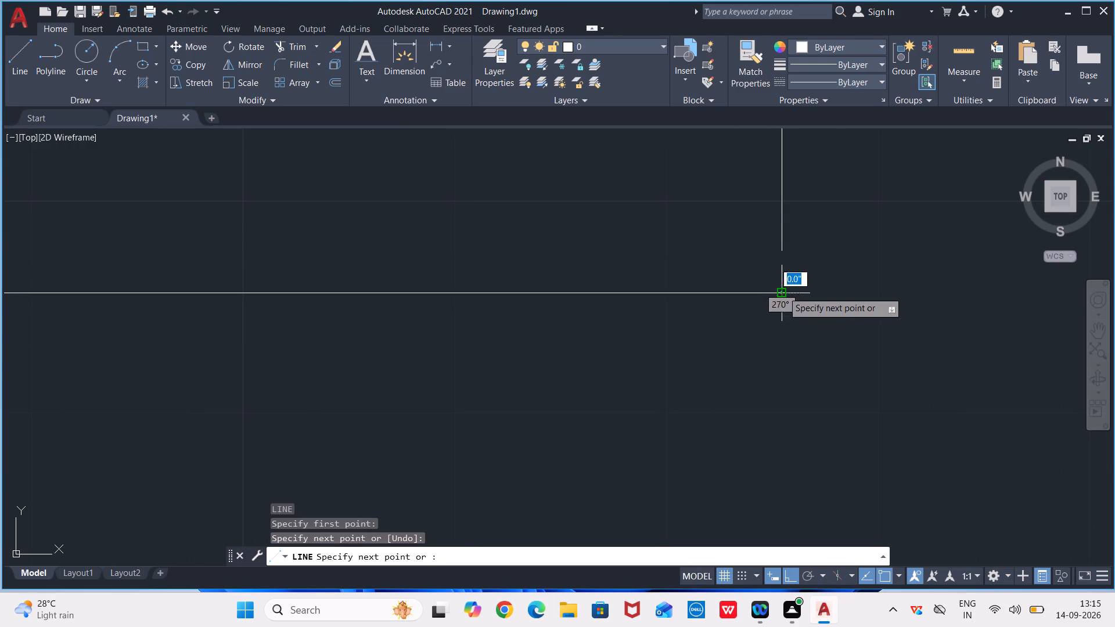
{"action": "left_click", "coordinate": [782, 253]}
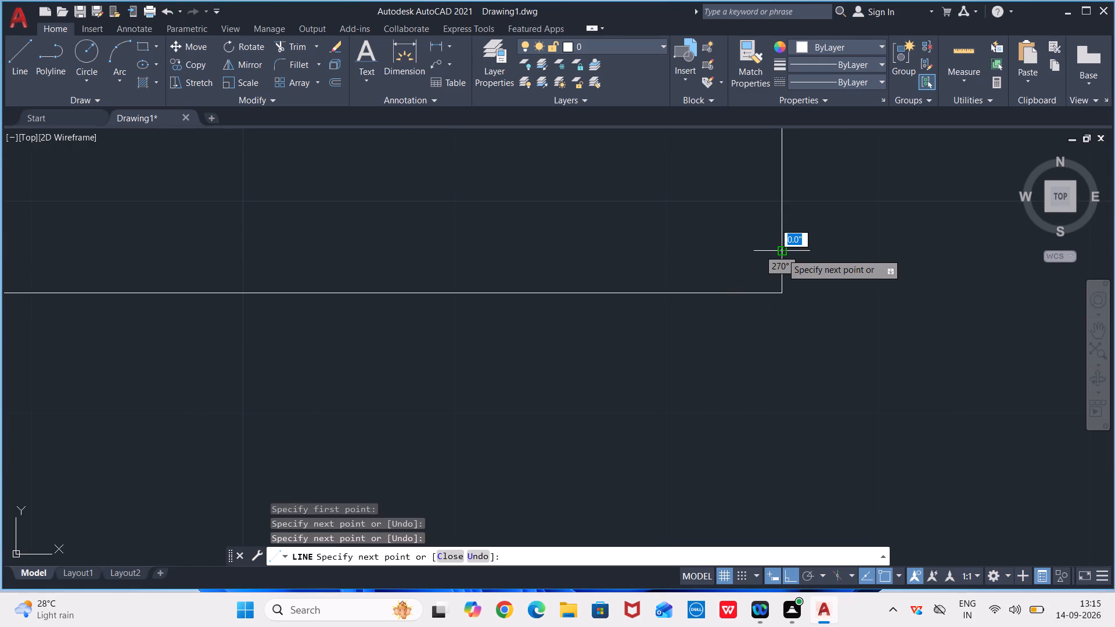
{"action": "key", "text": "Escape"}
Delete the existing sand hatch from the lower flight and landing slab.
{"action": "scroll", "coordinate": [790, 253], "scroll_direction": "down", "scroll_amount": 6}
{"action": "scroll", "coordinate": [729, 250], "scroll_direction": "down", "scroll_amount": 2}
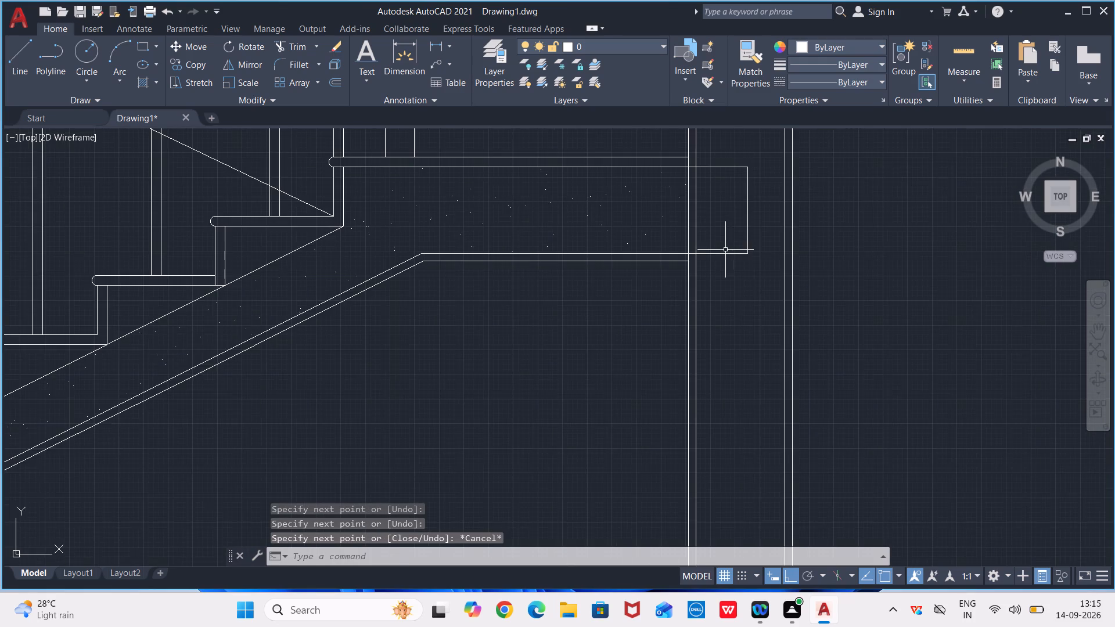
{"action": "middle_click_drag", "start_coordinate": [725, 249], "coordinate": [702, 311]}
{"action": "scroll", "coordinate": [723, 254], "scroll_direction": "down", "scroll_amount": 1}
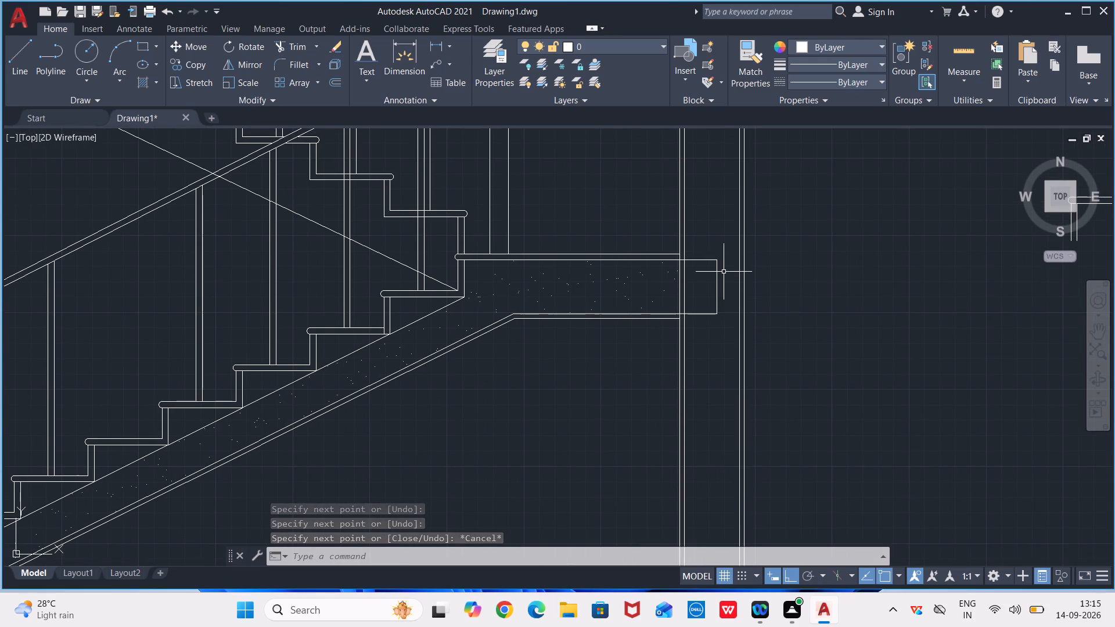
{"action": "left_click", "coordinate": [606, 281]}
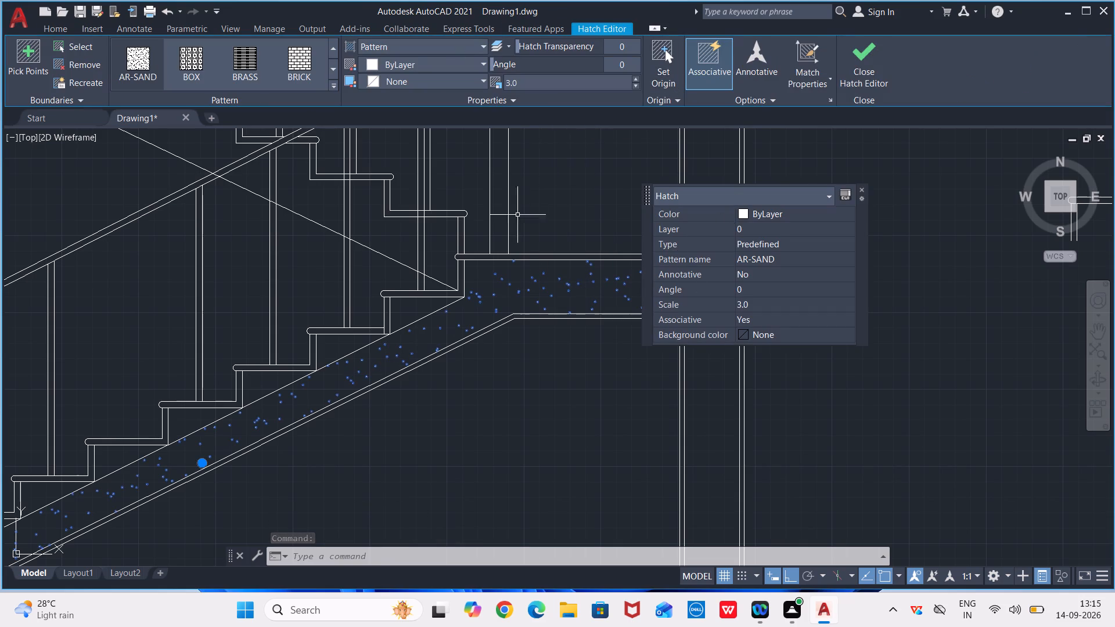
{"action": "key", "text": "Delete"}
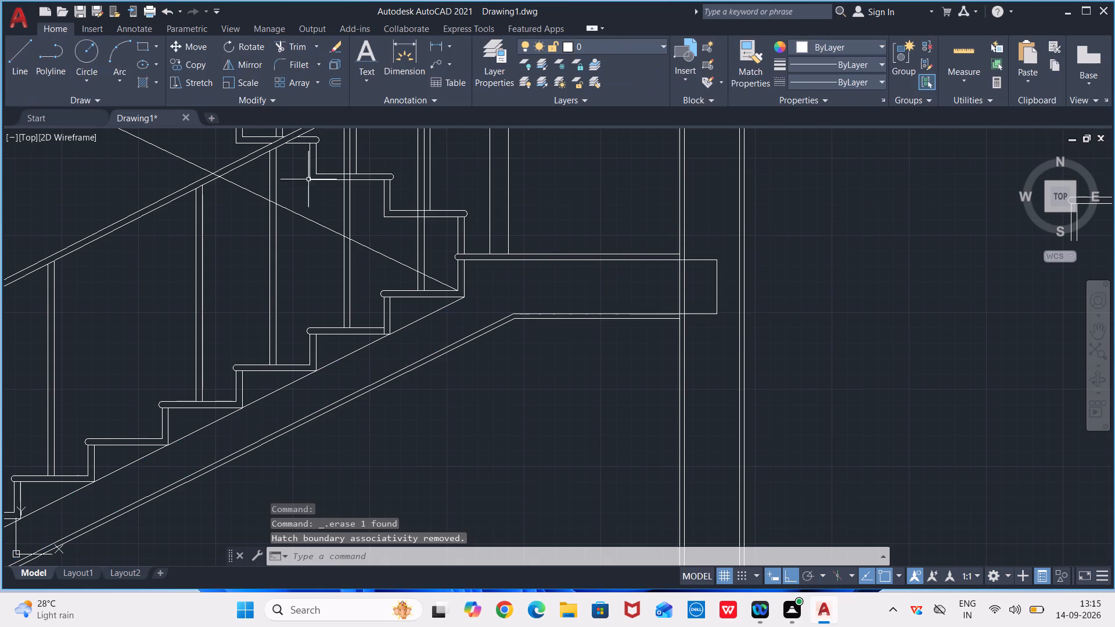
Hatch the lower flight, landing slab and its bearing inside the wall with AR-SAND at scale 3.
{"action": "key", "text": "h"}
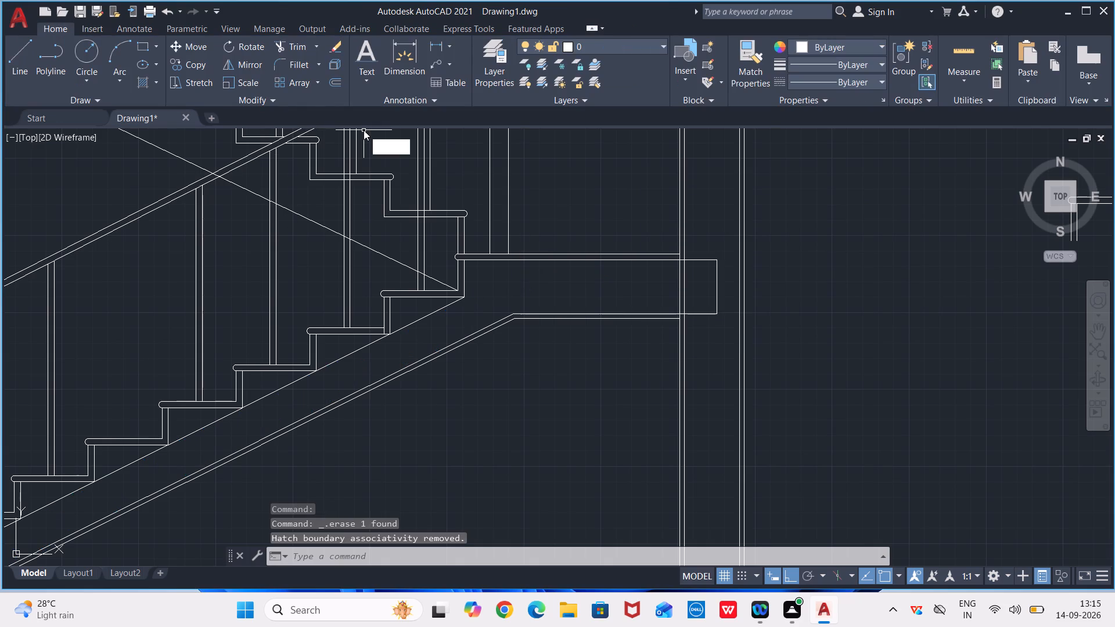
{"action": "key", "text": "Return"}
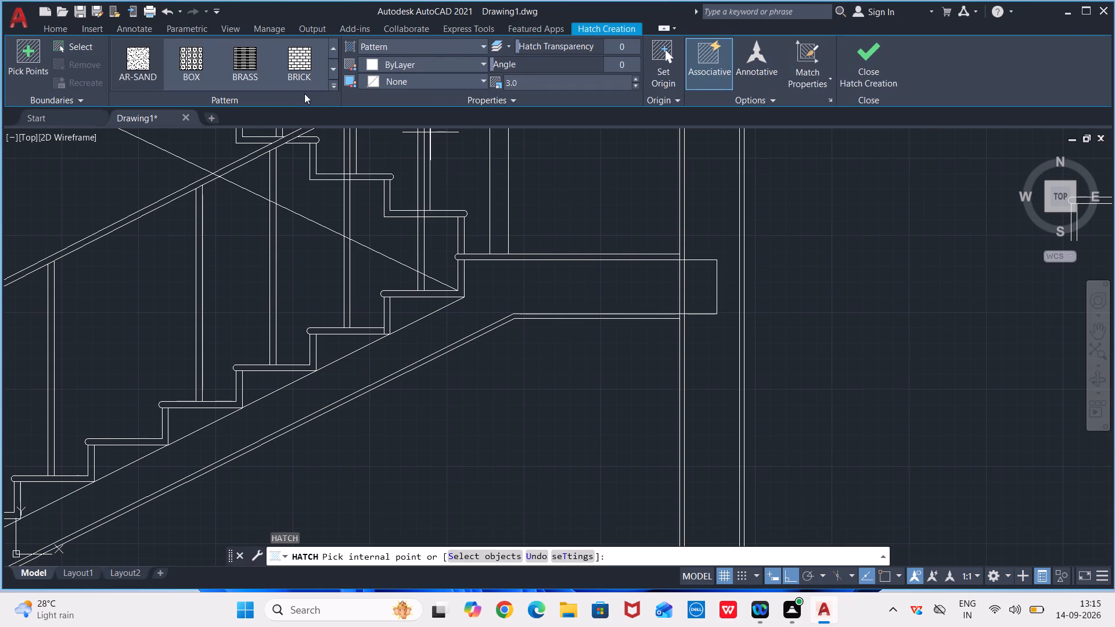
{"action": "left_click", "coordinate": [334, 85]}
{"action": "scroll", "coordinate": [192, 87], "scroll_direction": "up", "scroll_amount": 2}
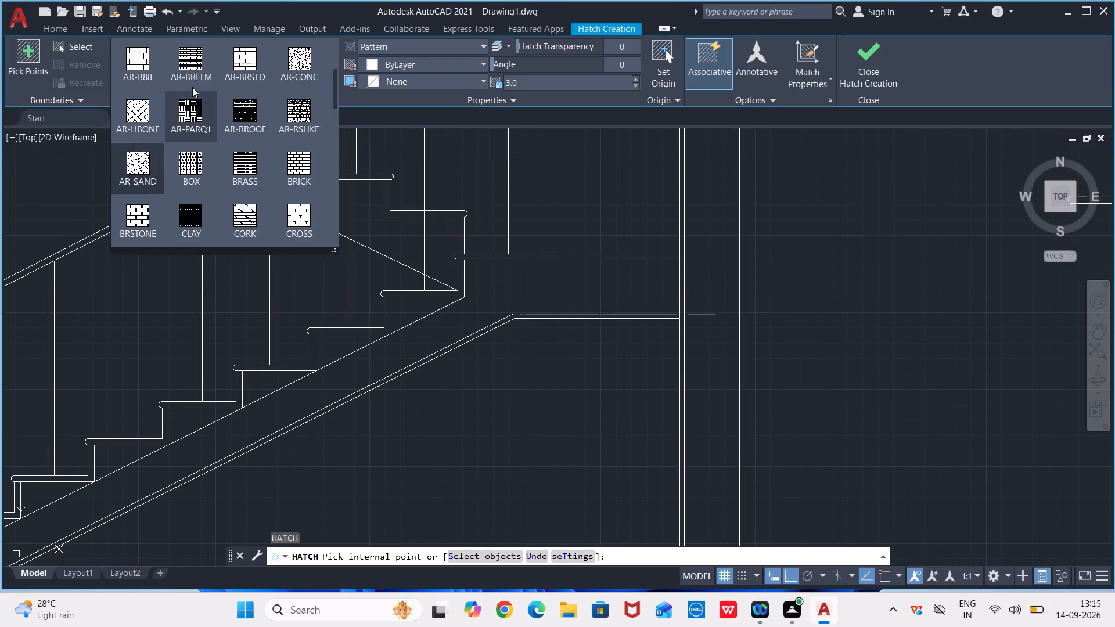
{"action": "scroll", "coordinate": [192, 87], "scroll_direction": "up", "scroll_amount": 1}
{"action": "scroll", "coordinate": [137, 129], "scroll_direction": "down", "scroll_amount": 2}
{"action": "left_click", "coordinate": [136, 128]}
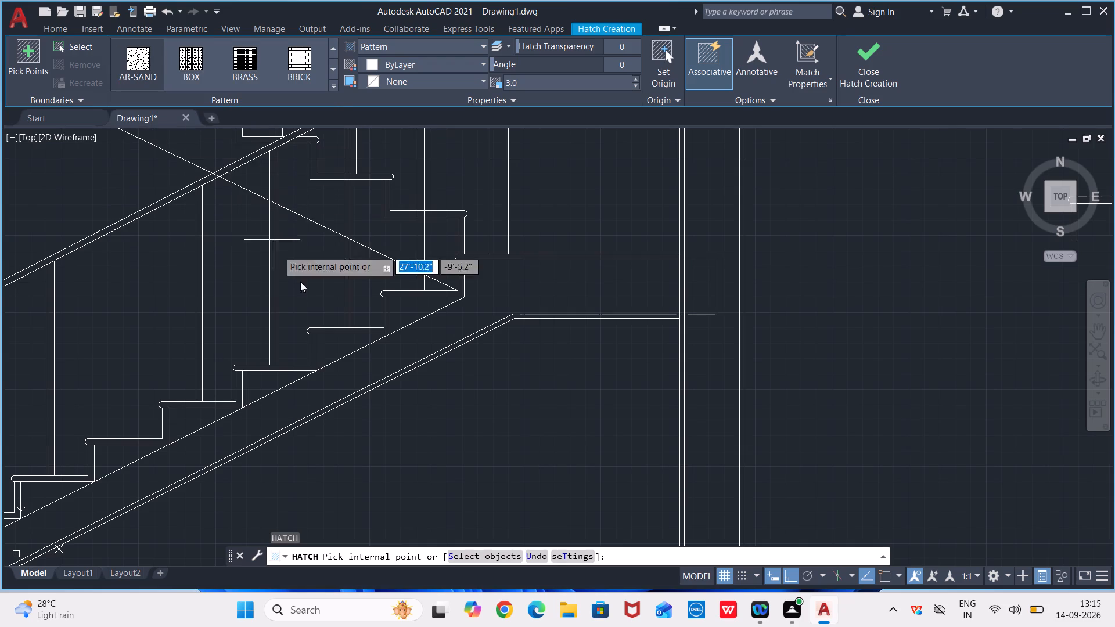
{"action": "left_click", "coordinate": [380, 353]}
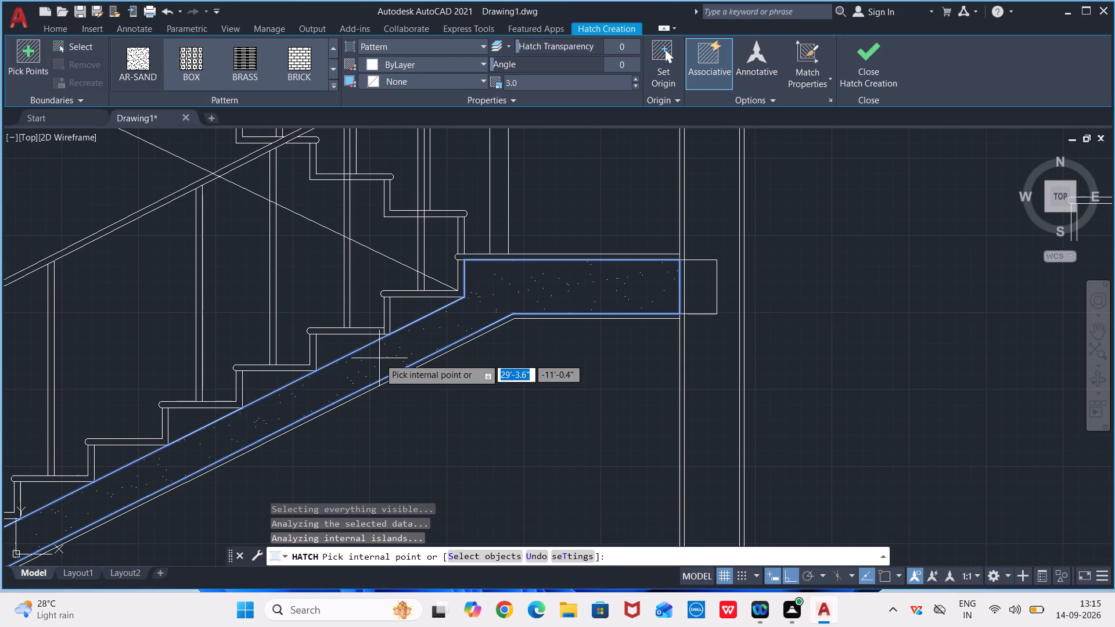
{"action": "left_click", "coordinate": [697, 283]}
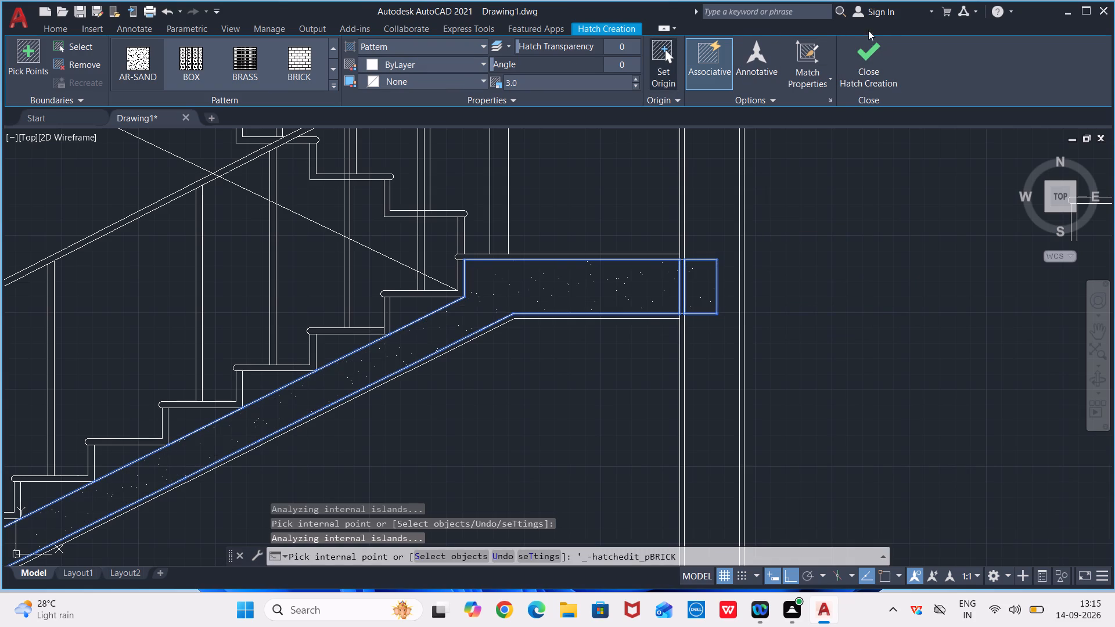
{"action": "left_click", "coordinate": [869, 58]}
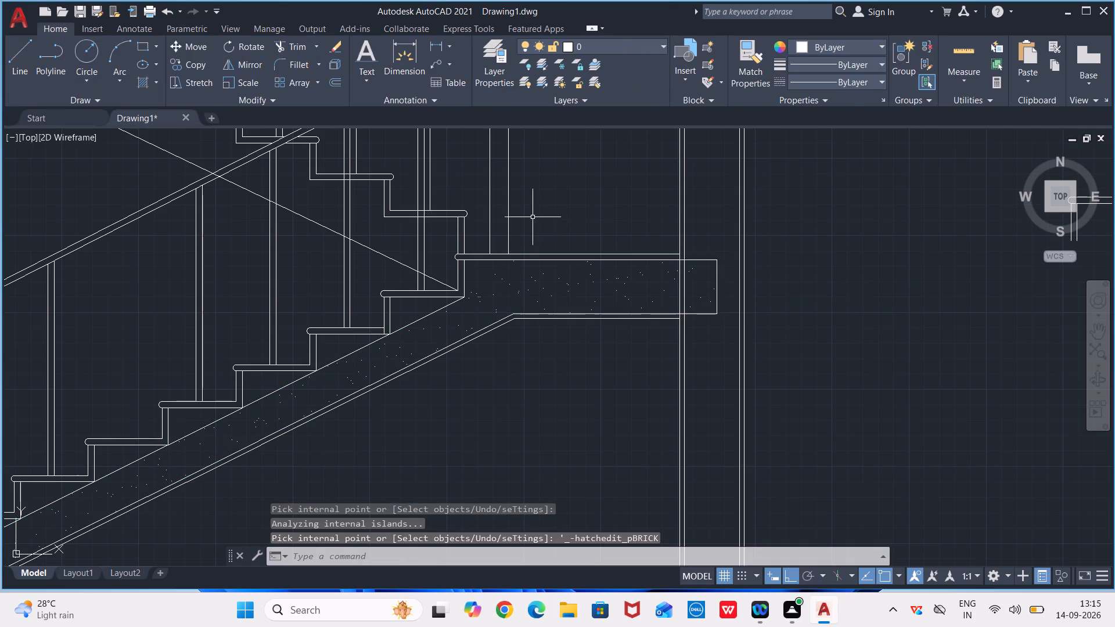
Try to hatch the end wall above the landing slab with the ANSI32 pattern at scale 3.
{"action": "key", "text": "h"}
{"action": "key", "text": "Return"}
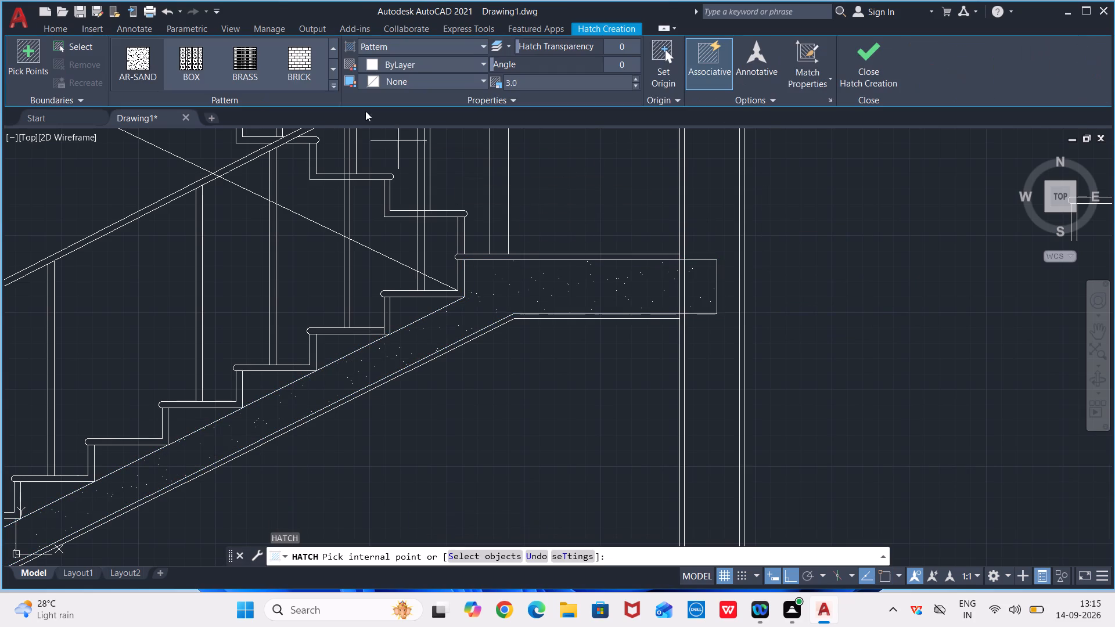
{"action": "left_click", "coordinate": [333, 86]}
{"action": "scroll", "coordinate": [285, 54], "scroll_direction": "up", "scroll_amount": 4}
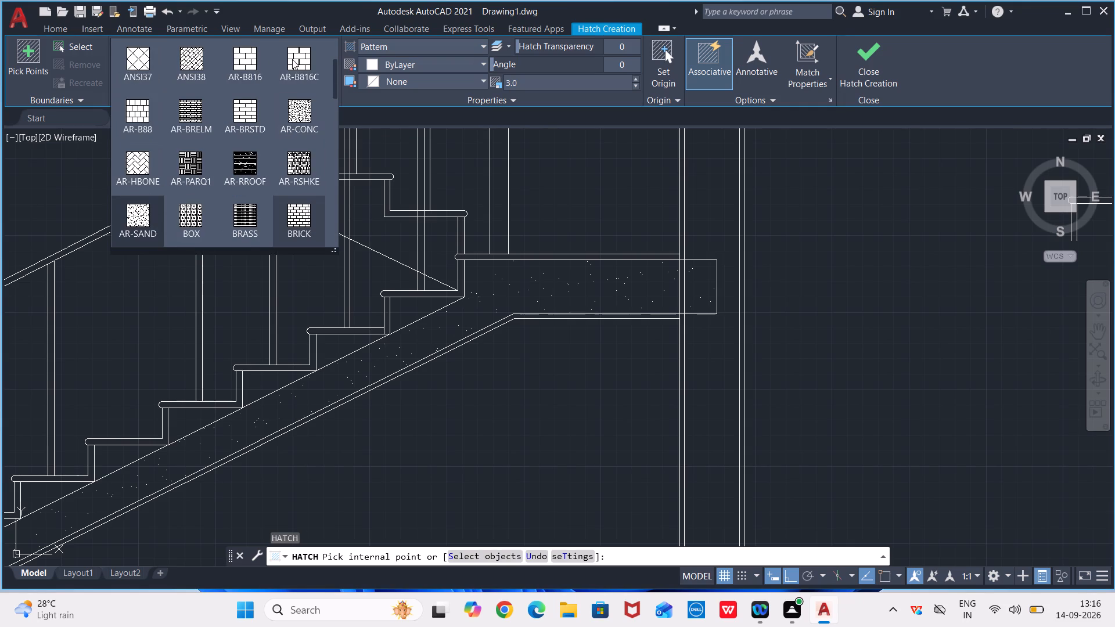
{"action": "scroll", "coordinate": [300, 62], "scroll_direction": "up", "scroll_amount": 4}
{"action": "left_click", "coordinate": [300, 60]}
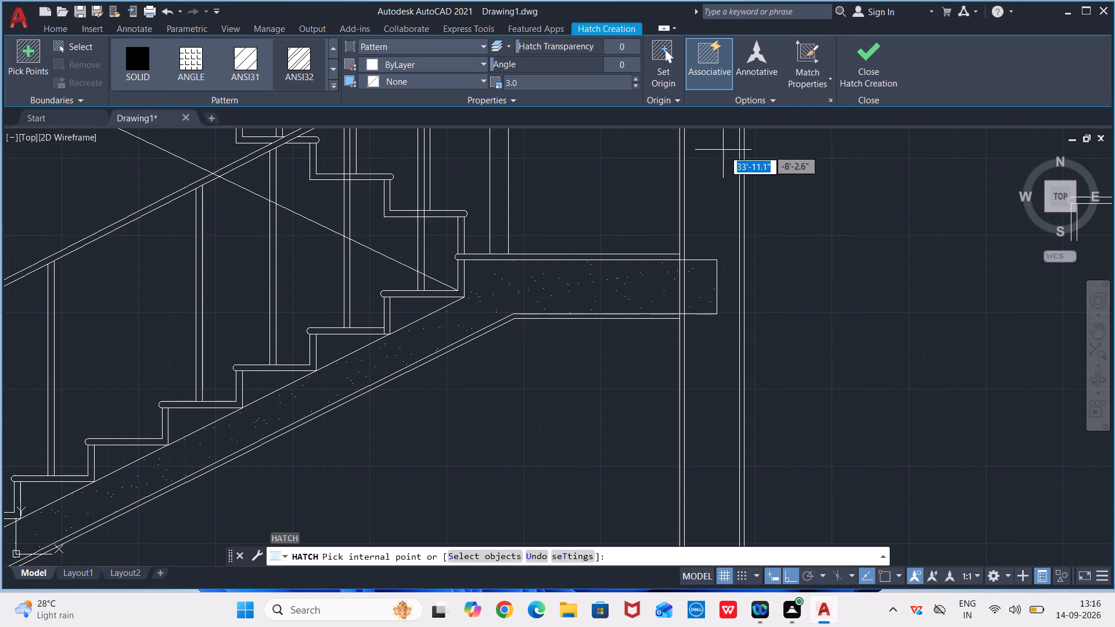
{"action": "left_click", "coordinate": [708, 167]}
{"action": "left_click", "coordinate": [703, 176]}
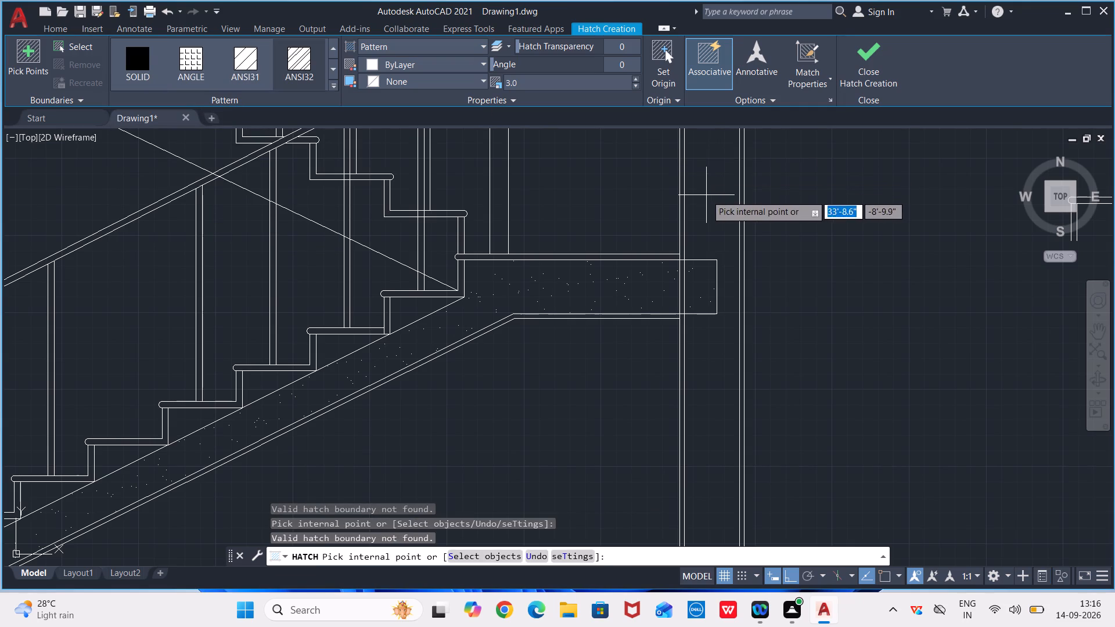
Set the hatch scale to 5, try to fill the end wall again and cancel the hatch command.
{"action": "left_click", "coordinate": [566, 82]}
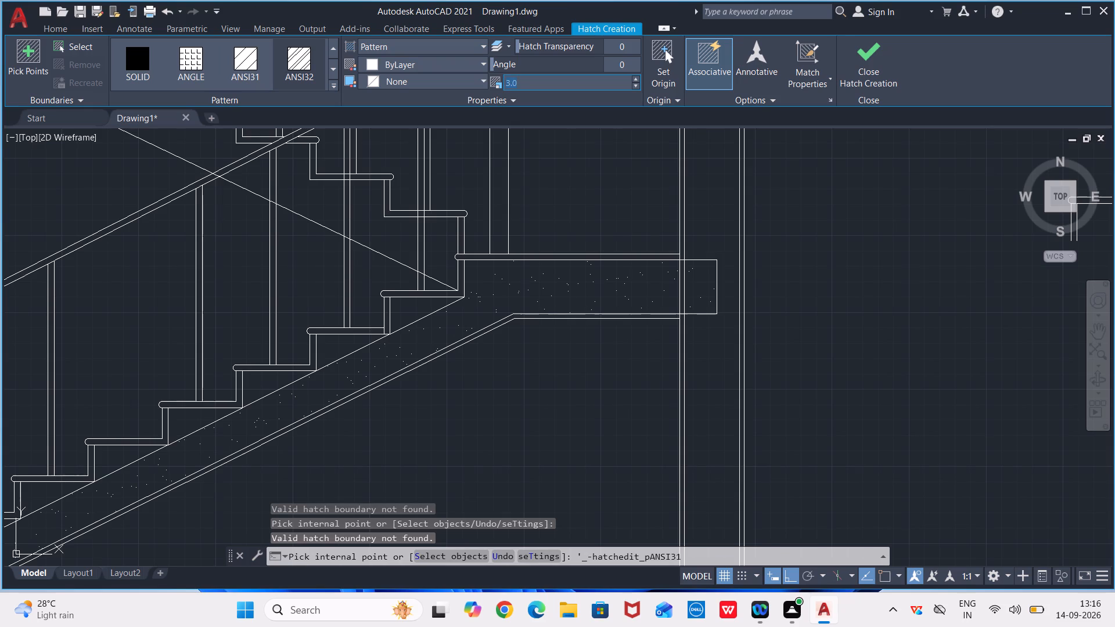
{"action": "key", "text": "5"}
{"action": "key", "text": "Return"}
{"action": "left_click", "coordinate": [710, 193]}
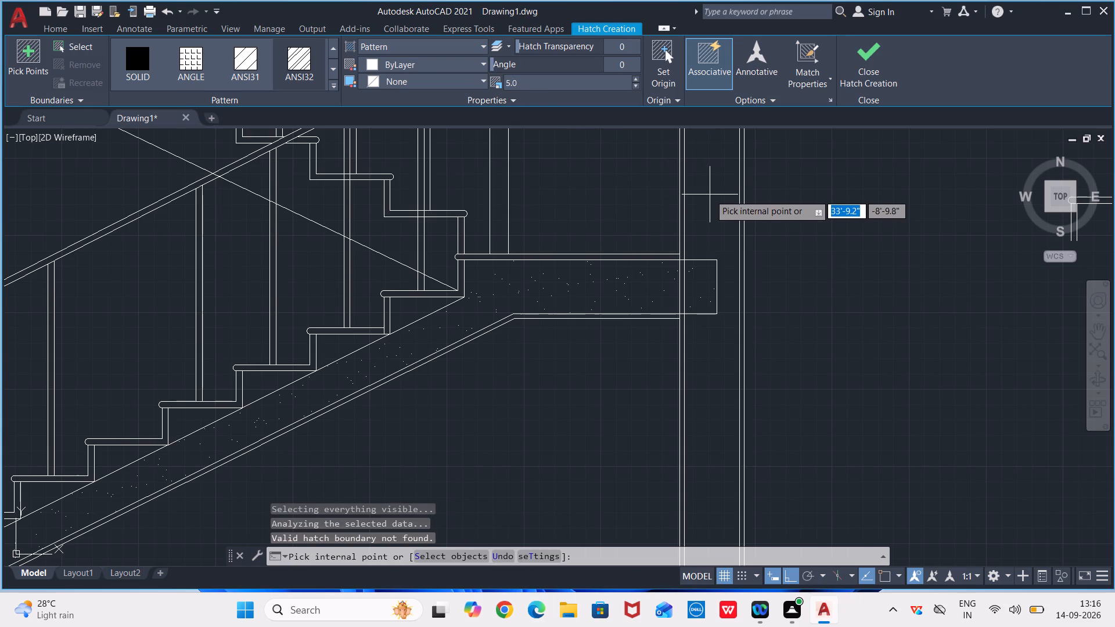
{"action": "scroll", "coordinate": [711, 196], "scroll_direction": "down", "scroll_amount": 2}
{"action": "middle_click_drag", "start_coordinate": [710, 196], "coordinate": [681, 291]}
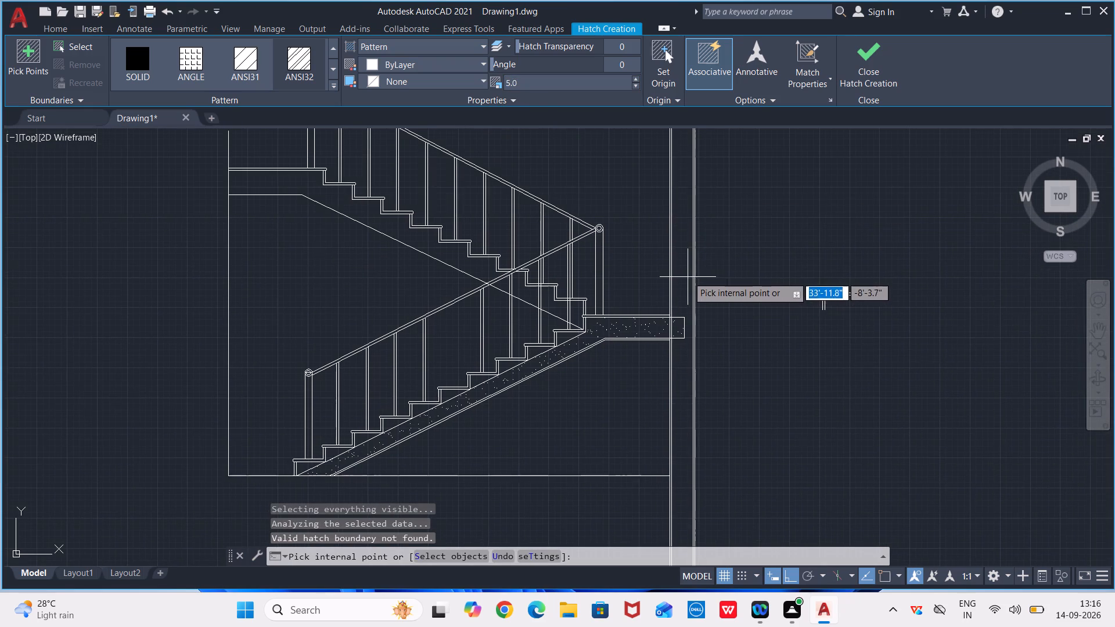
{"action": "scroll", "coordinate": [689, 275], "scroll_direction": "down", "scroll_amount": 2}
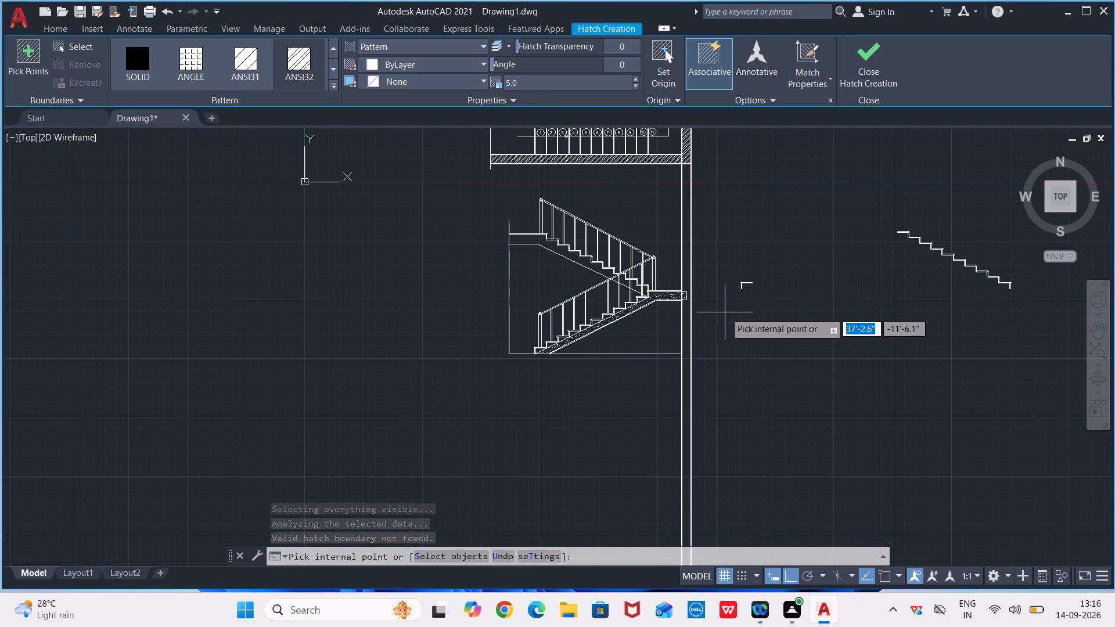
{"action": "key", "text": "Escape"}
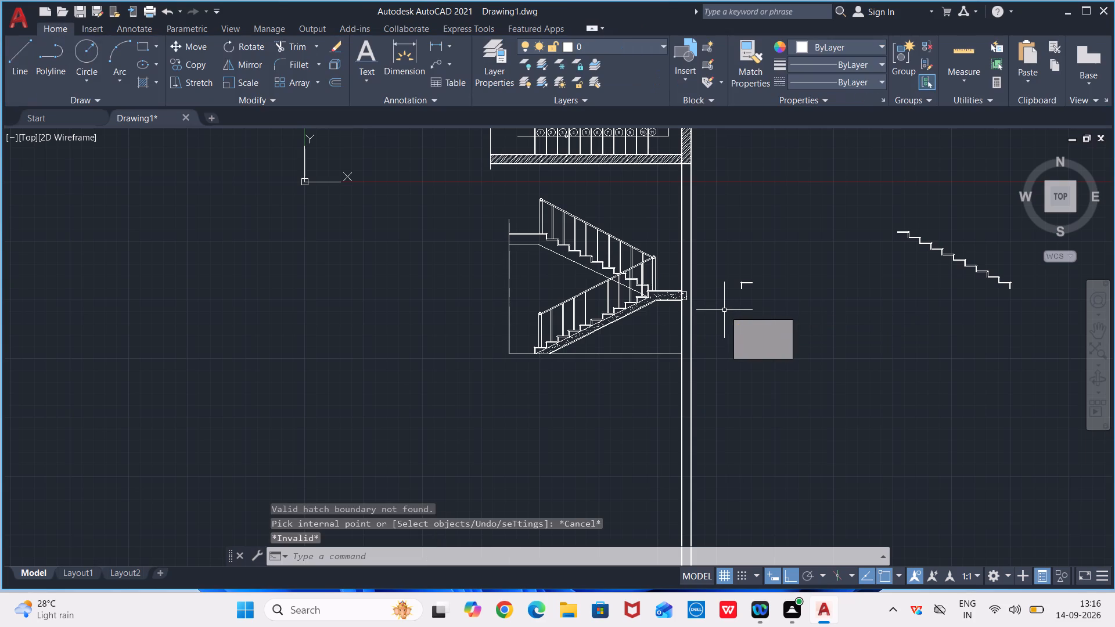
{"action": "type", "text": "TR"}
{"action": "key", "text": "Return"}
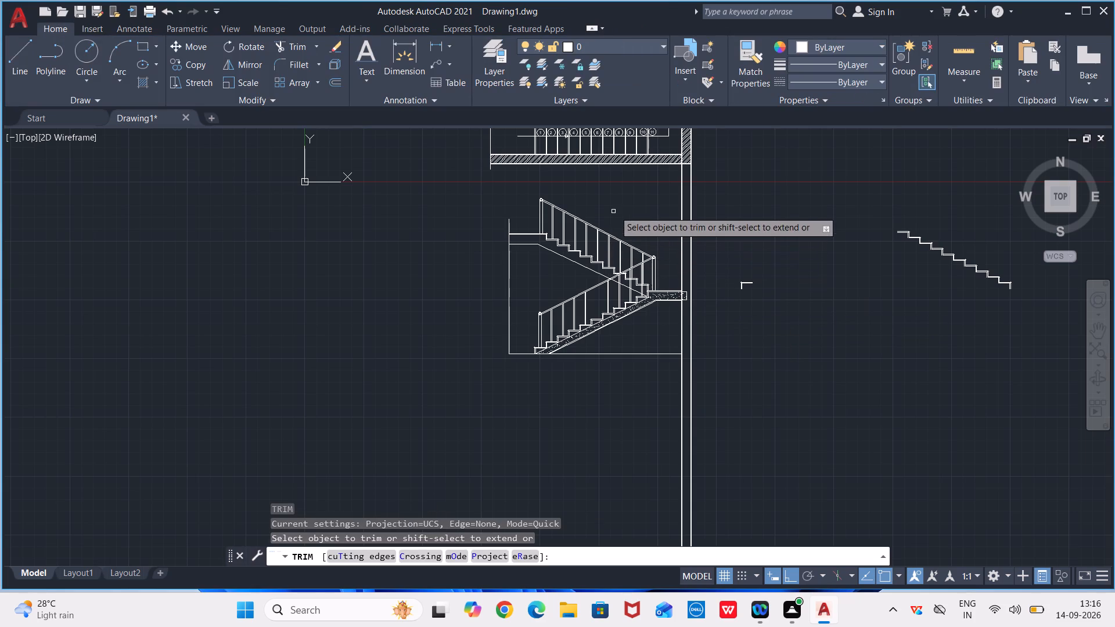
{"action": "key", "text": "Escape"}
Draw a horizontal line across the end wall, just above the top of the upper flight's railing, extending past both wall faces.
{"action": "key", "text": "l"}
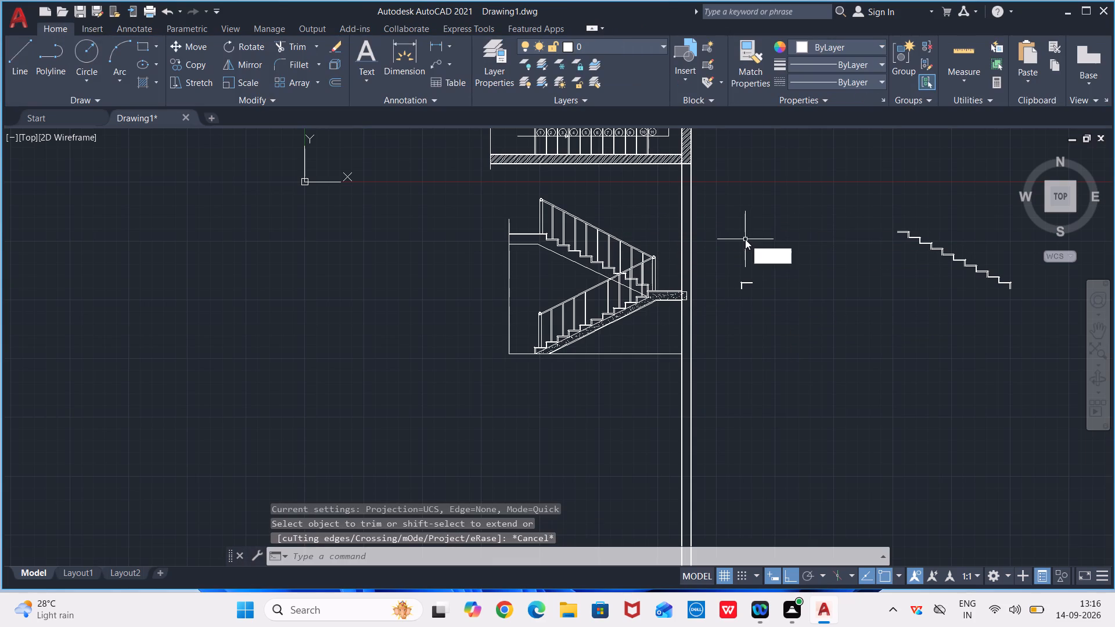
{"action": "key", "text": "Return"}
{"action": "scroll", "coordinate": [719, 222], "scroll_direction": "up", "scroll_amount": 1}
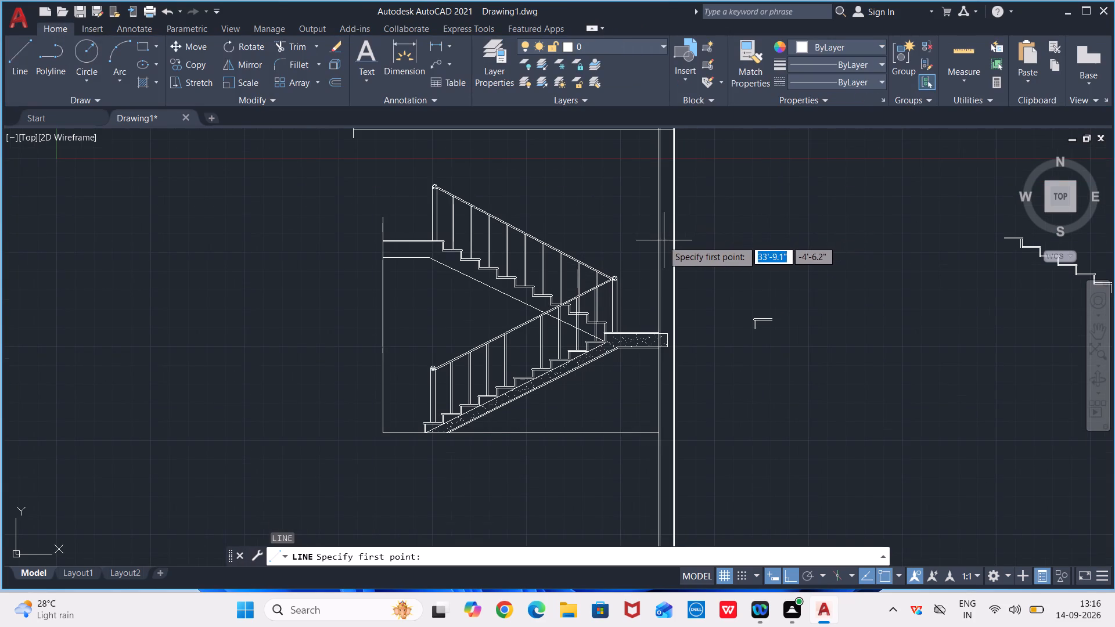
{"action": "scroll", "coordinate": [659, 240], "scroll_direction": "up", "scroll_amount": 1}
{"action": "middle_click_drag", "start_coordinate": [633, 153], "coordinate": [630, 175]}
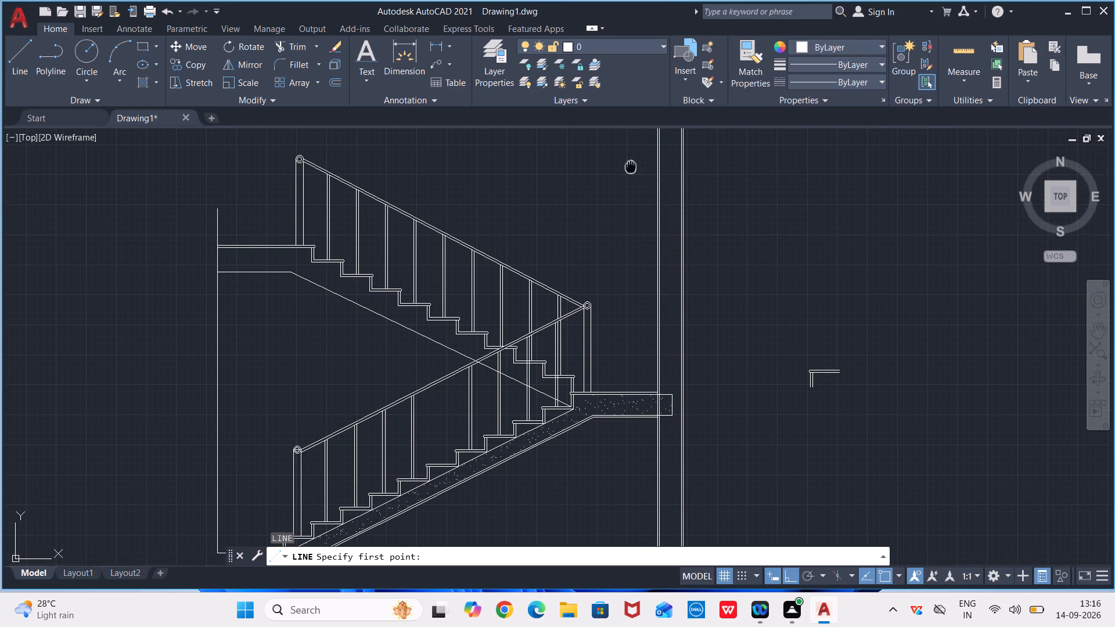
{"action": "middle_click_drag", "start_coordinate": [630, 175], "coordinate": [624, 203]}
{"action": "left_click_drag", "start_coordinate": [612, 205], "coordinate": [642, 206]}
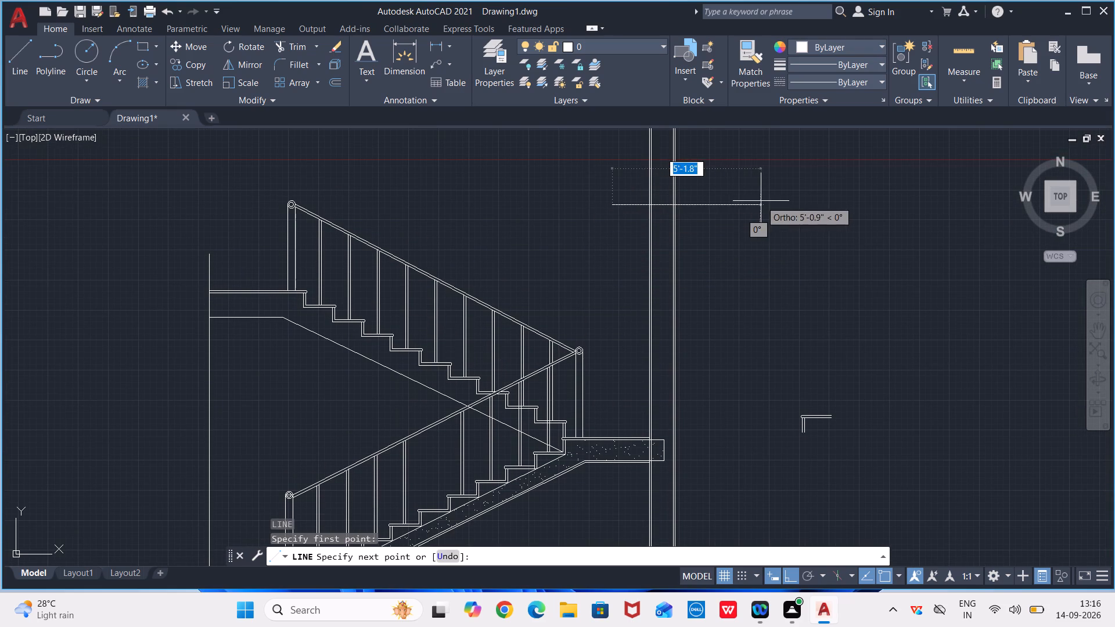
{"action": "left_click", "coordinate": [732, 206]}
{"action": "key", "text": "Escape"}
Draw a line across the base of the end wall, continuing the section's floor line to the outer wall face.
{"action": "scroll", "coordinate": [708, 217], "scroll_direction": "down", "scroll_amount": 4}
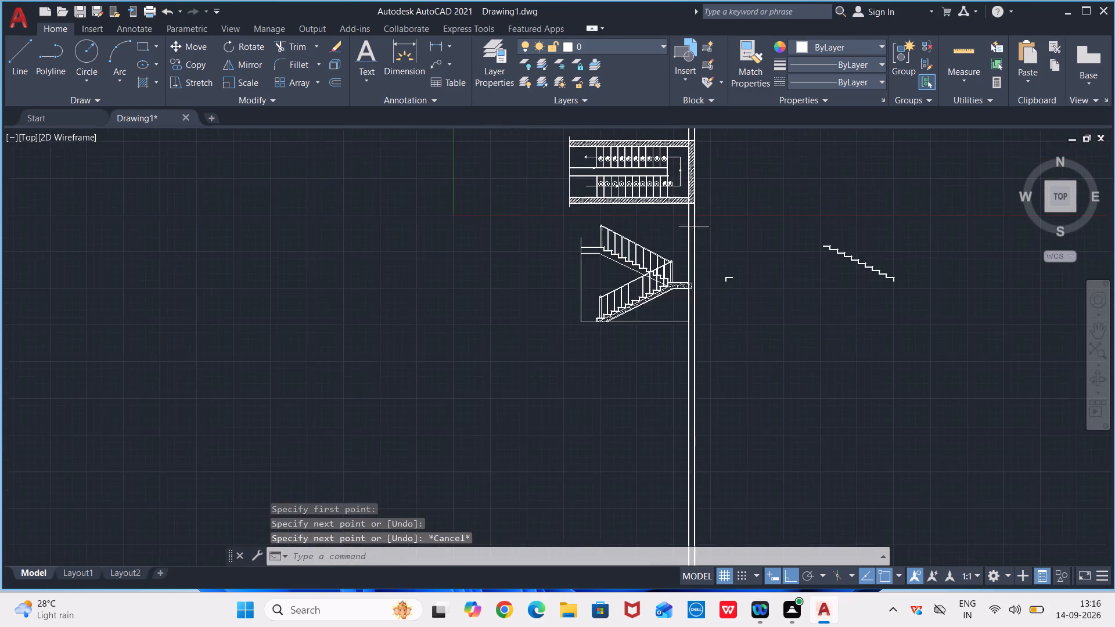
{"action": "scroll", "coordinate": [676, 304], "scroll_direction": "up", "scroll_amount": 1}
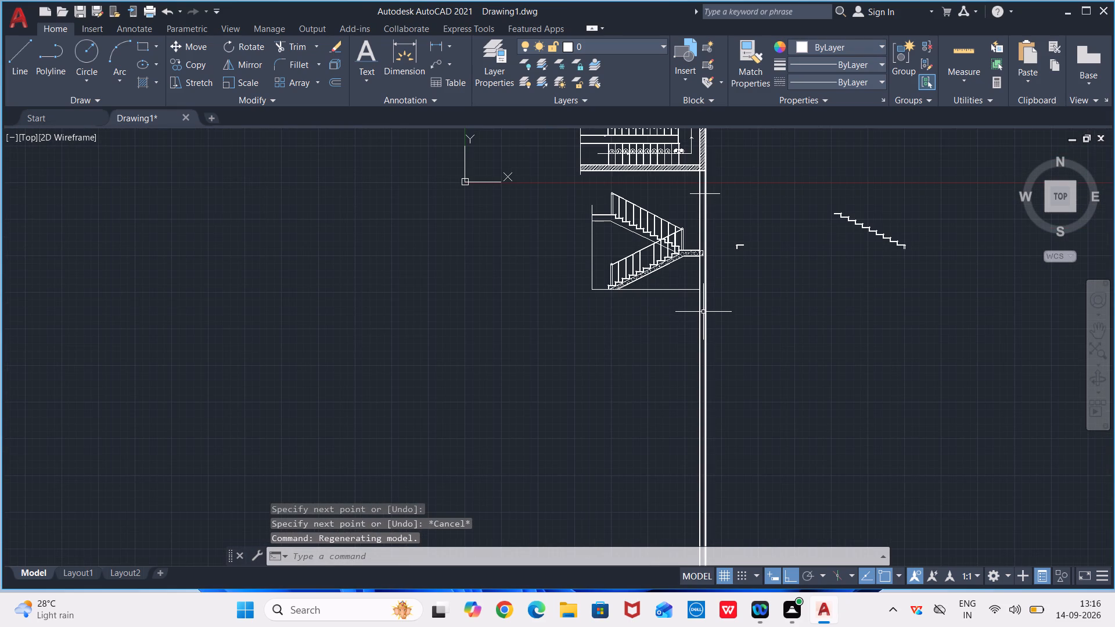
{"action": "key", "text": "l"}
{"action": "key", "text": "Return"}
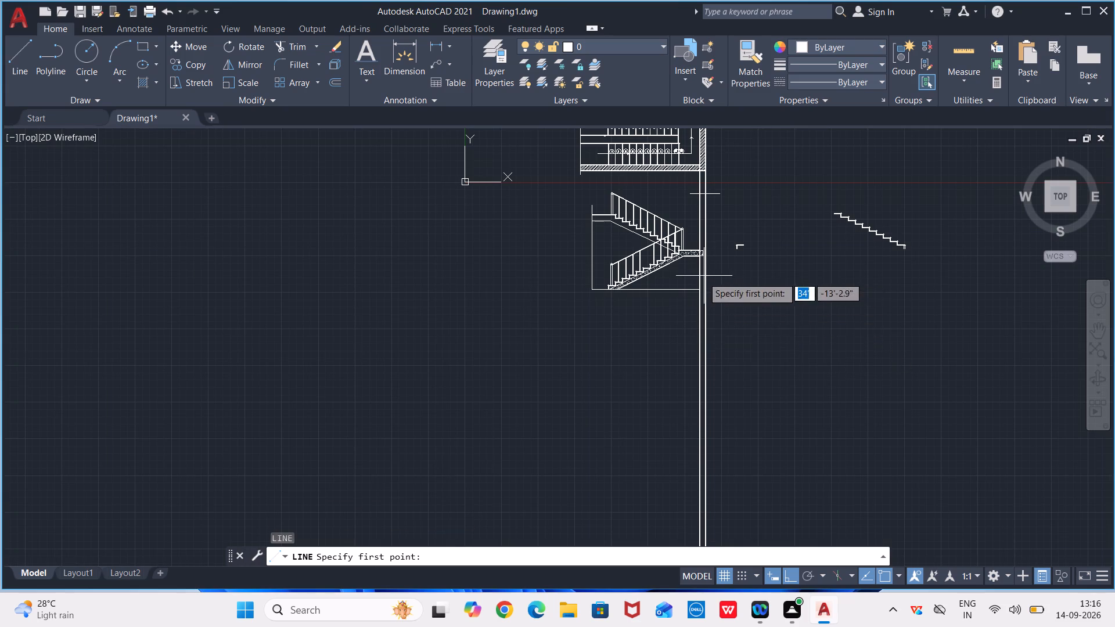
{"action": "scroll", "coordinate": [695, 284], "scroll_direction": "up", "scroll_amount": 3}
{"action": "left_click", "coordinate": [715, 294]}
{"action": "scroll", "coordinate": [756, 294], "scroll_direction": "up", "scroll_amount": 3}
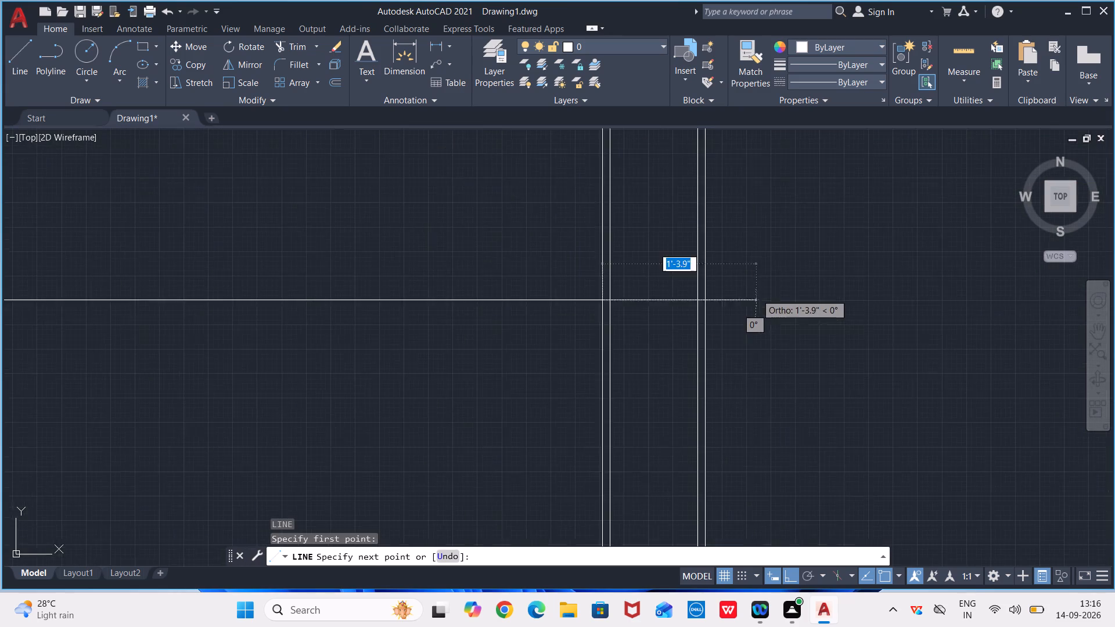
{"action": "scroll", "coordinate": [754, 295], "scroll_direction": "up", "scroll_amount": 1}
{"action": "left_click", "coordinate": [677, 303]}
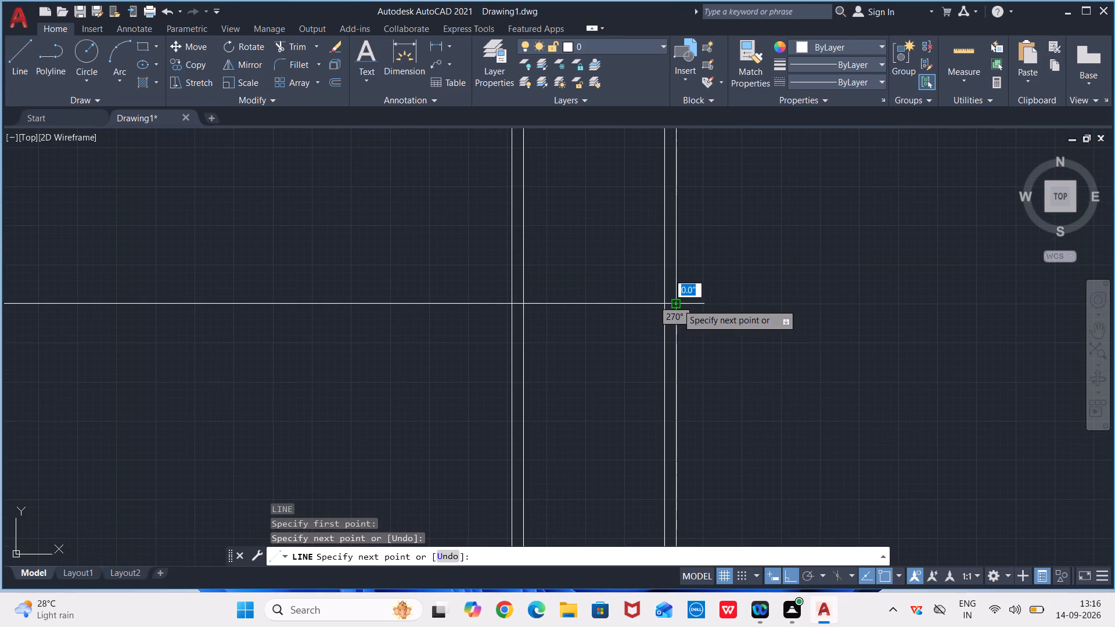
{"action": "key", "text": "Escape"}
Trim away the end wall's projected lines below the floor line, between the section and the plan, and above the plan.
{"action": "scroll", "coordinate": [683, 291], "scroll_direction": "down", "scroll_amount": 3}
{"action": "key", "text": "y"}
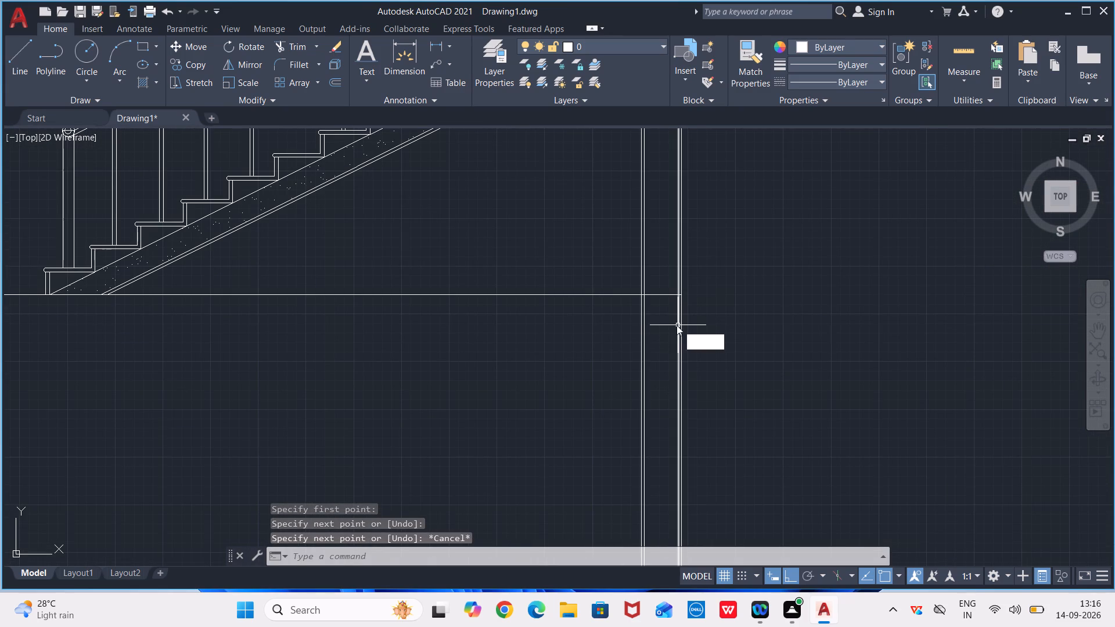
{"action": "key", "text": "Escape"}
{"action": "type", "text": "TR"}
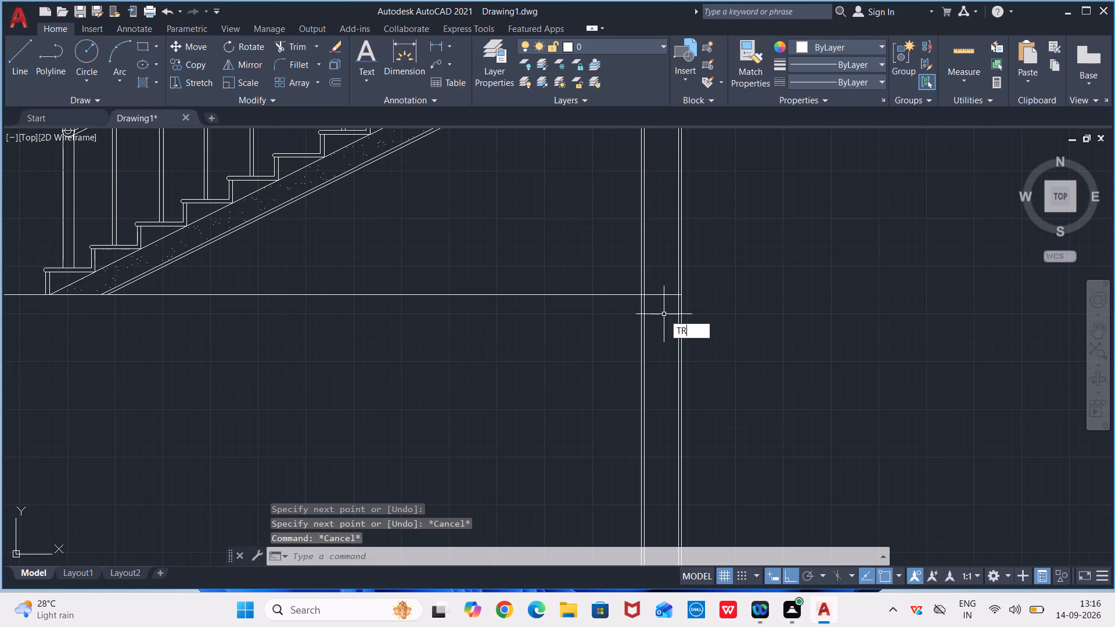
{"action": "key", "text": "Return"}
{"action": "left_click_drag", "start_coordinate": [725, 323], "coordinate": [530, 381]}
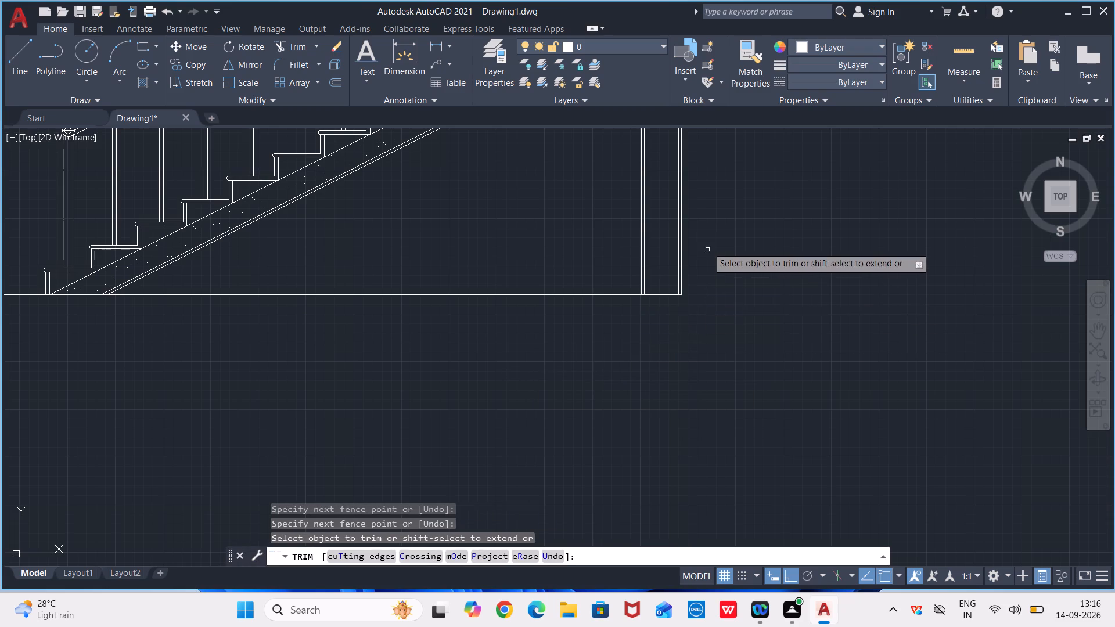
{"action": "scroll", "coordinate": [707, 225], "scroll_direction": "down", "scroll_amount": 3}
{"action": "middle_click_drag", "start_coordinate": [706, 211], "coordinate": [704, 423]}
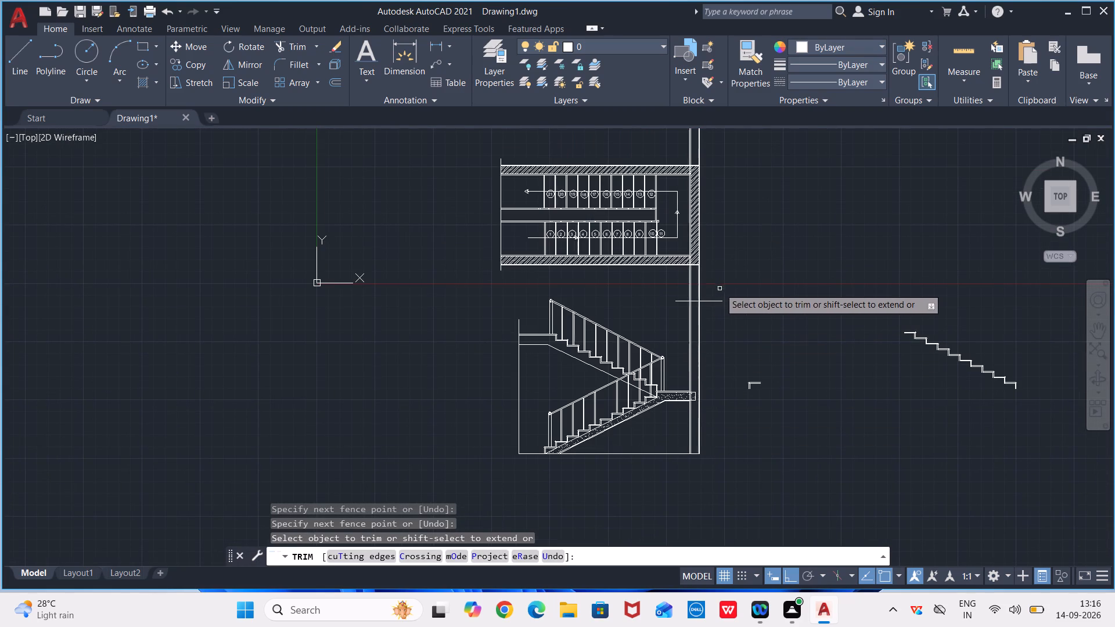
{"action": "left_click_drag", "start_coordinate": [720, 287], "coordinate": [655, 295]}
{"action": "middle_click_drag", "start_coordinate": [736, 210], "coordinate": [728, 350]}
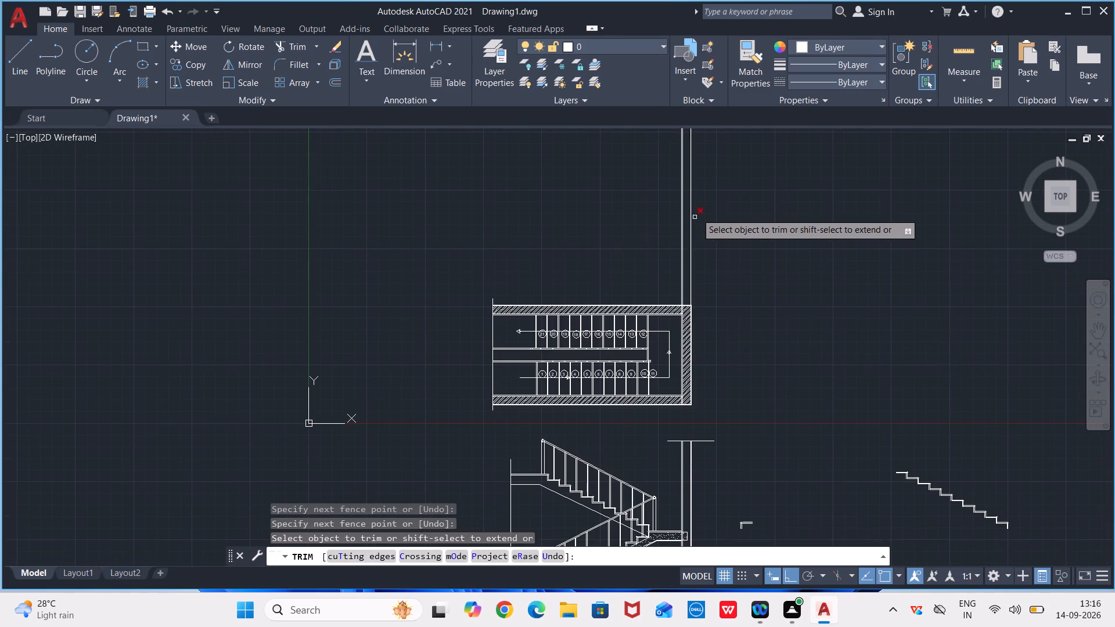
{"action": "left_click_drag", "start_coordinate": [729, 205], "coordinate": [554, 222]}
{"action": "middle_click_drag", "start_coordinate": [805, 379], "coordinate": [803, 362]}
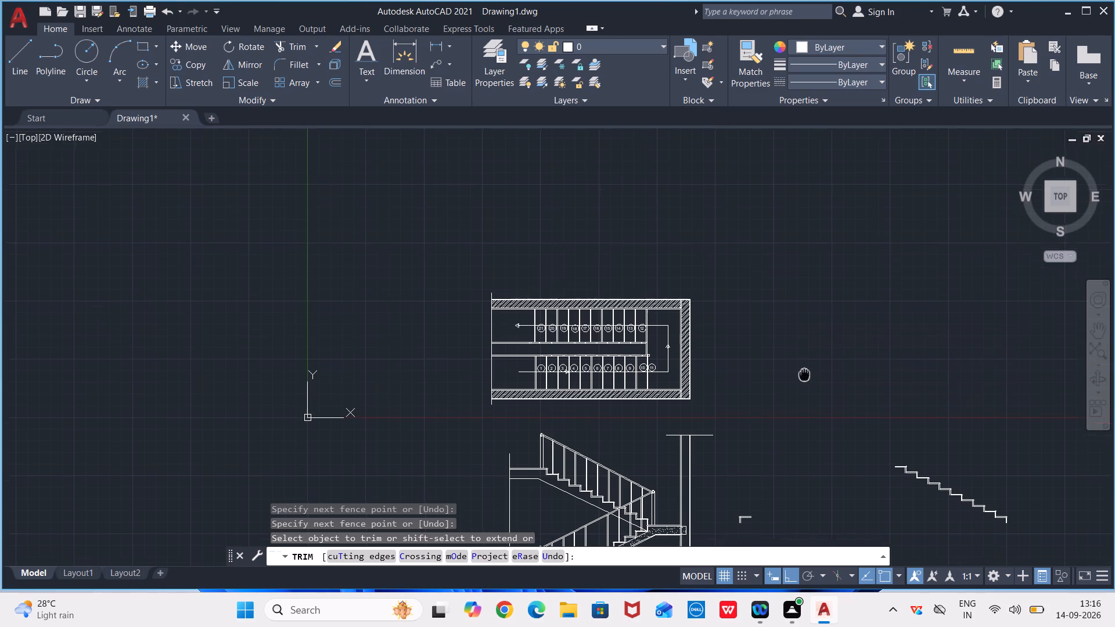
{"action": "middle_click_drag", "start_coordinate": [803, 362], "coordinate": [773, 246]}
{"action": "key", "text": "Escape"}
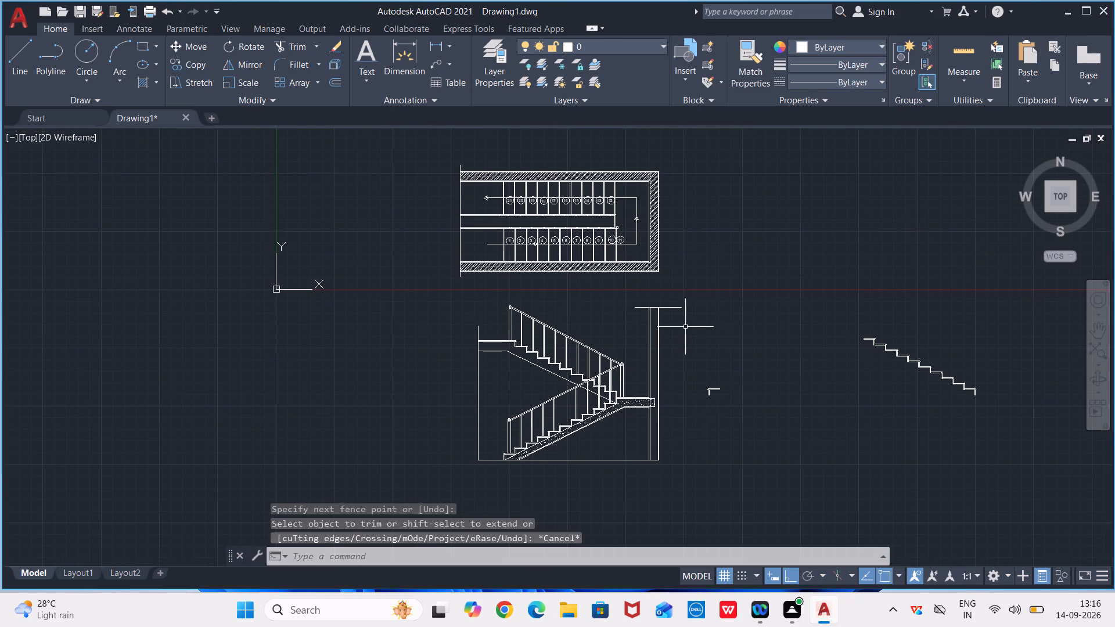
Hatch the end wall of the section around the slab bearing with the ANSI32 pattern at scale 10.
{"action": "scroll", "coordinate": [680, 323], "scroll_direction": "up", "scroll_amount": 2}
{"action": "middle_click_drag", "start_coordinate": [663, 327], "coordinate": [664, 262]}
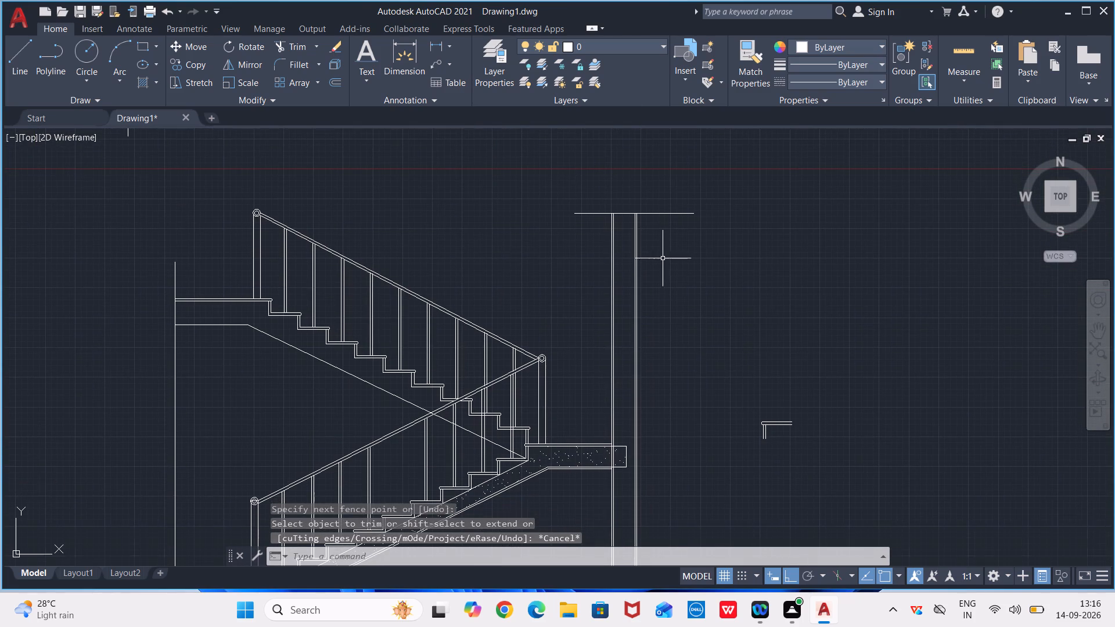
{"action": "key", "text": "h"}
{"action": "key", "text": "Return"}
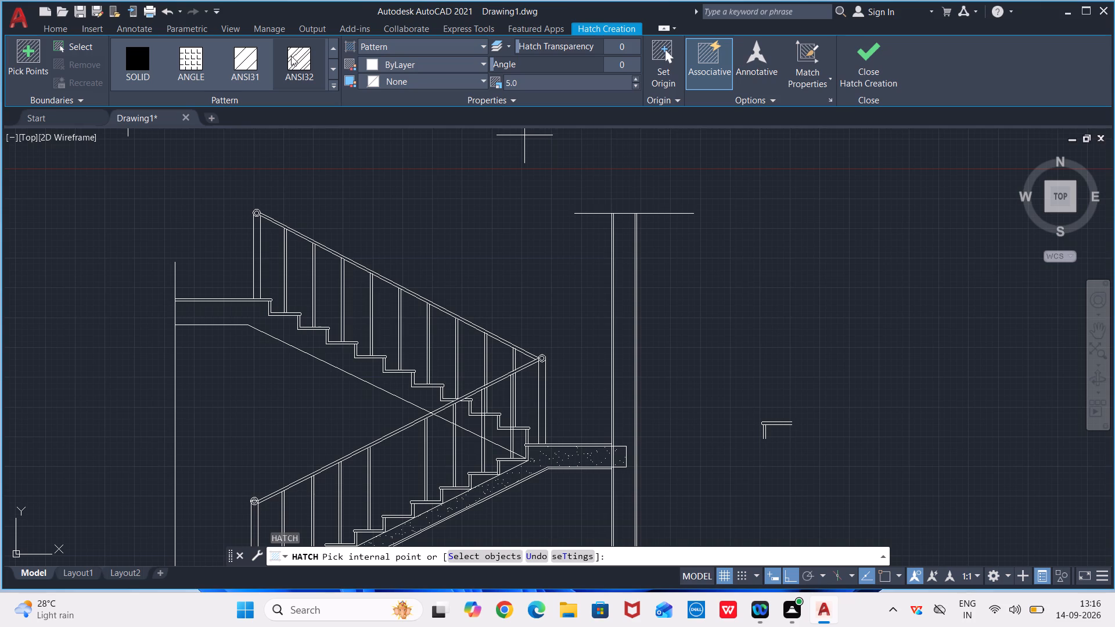
{"action": "left_click", "coordinate": [291, 56]}
{"action": "left_click", "coordinate": [622, 280]}
{"action": "left_click", "coordinate": [605, 77]}
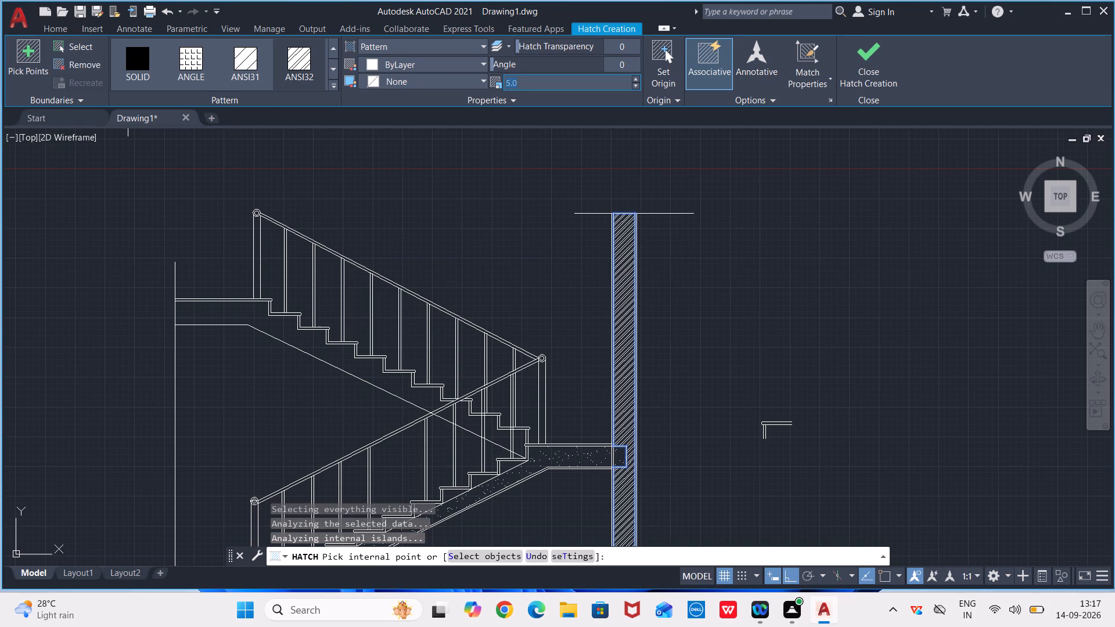
{"action": "type", "text": "10"}
{"action": "key", "text": "Return"}
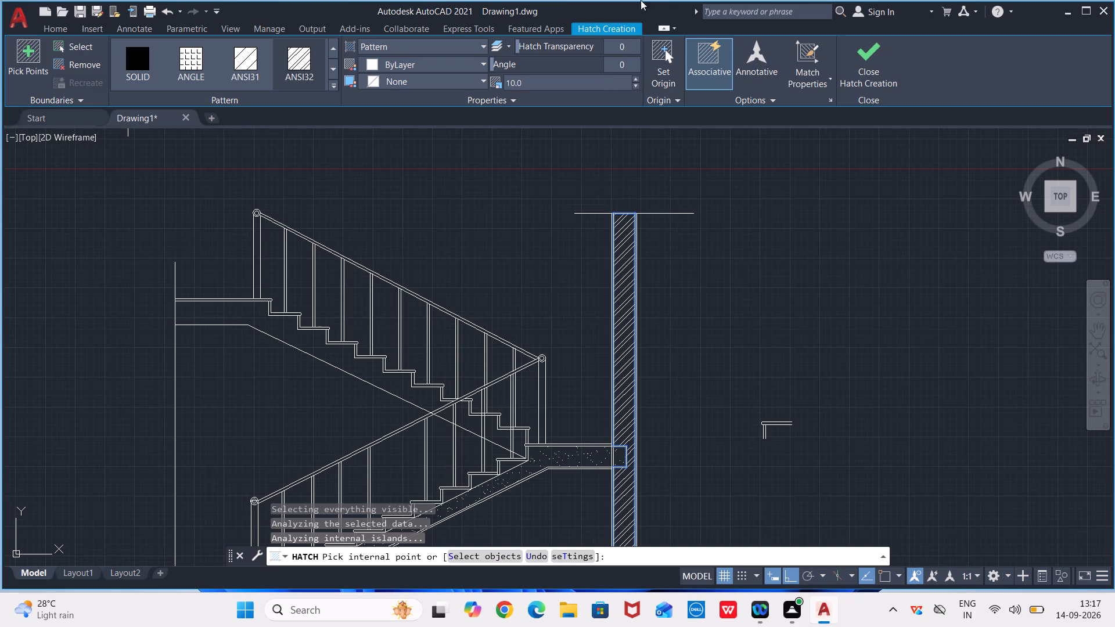
{"action": "left_click", "coordinate": [859, 53]}
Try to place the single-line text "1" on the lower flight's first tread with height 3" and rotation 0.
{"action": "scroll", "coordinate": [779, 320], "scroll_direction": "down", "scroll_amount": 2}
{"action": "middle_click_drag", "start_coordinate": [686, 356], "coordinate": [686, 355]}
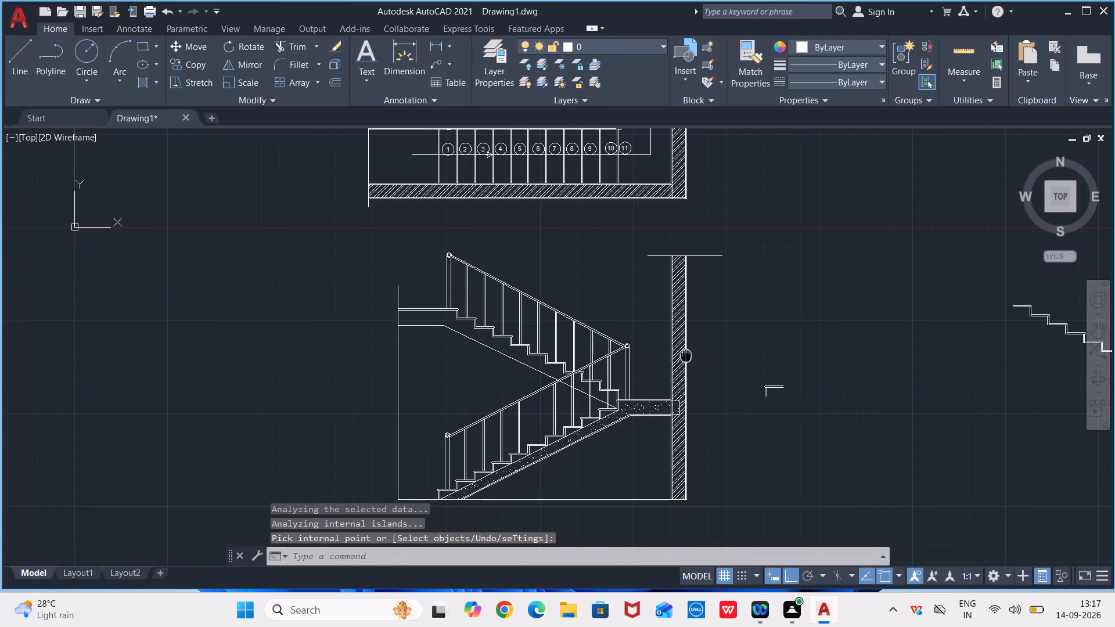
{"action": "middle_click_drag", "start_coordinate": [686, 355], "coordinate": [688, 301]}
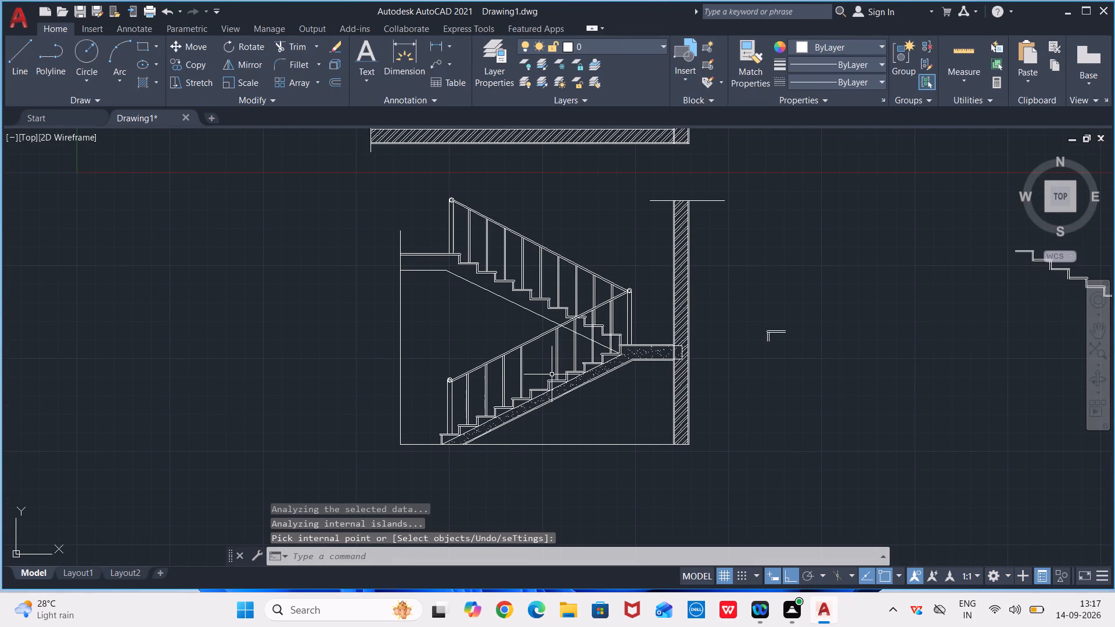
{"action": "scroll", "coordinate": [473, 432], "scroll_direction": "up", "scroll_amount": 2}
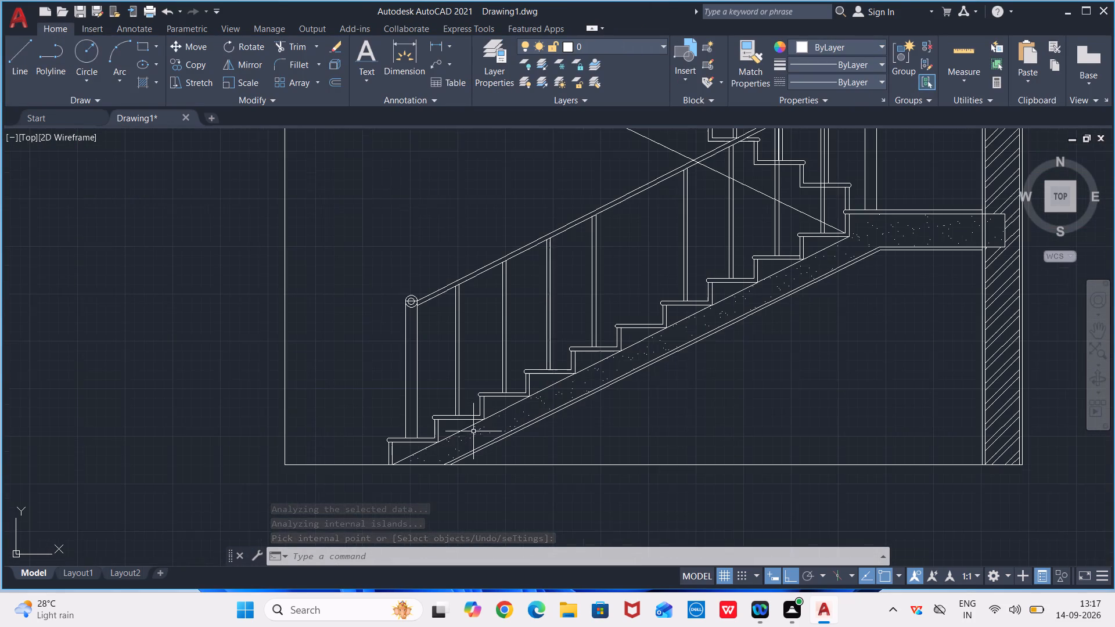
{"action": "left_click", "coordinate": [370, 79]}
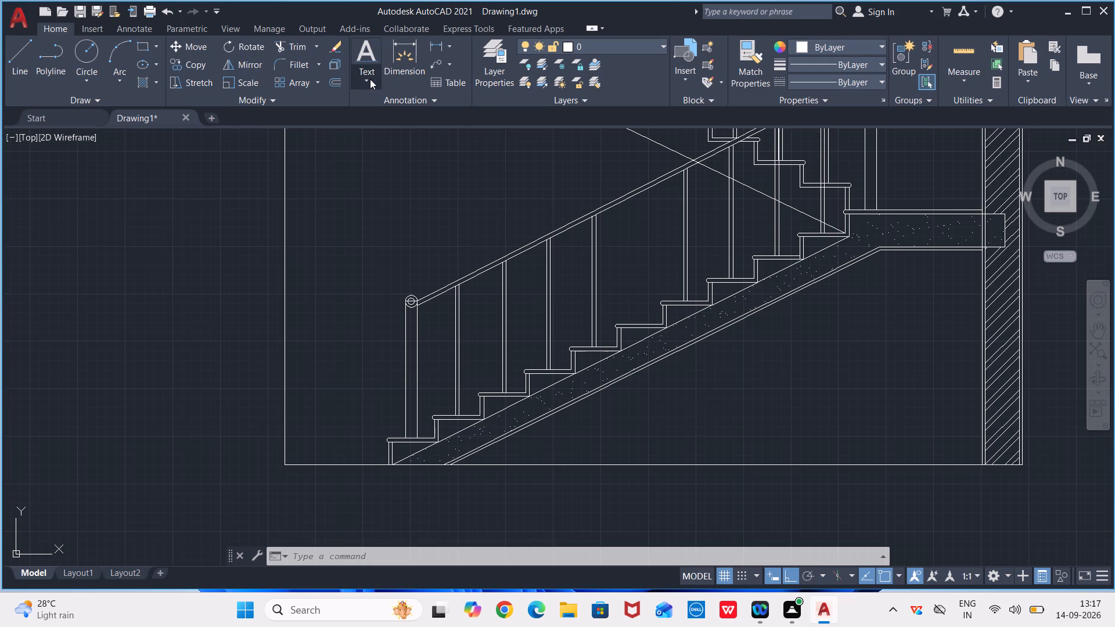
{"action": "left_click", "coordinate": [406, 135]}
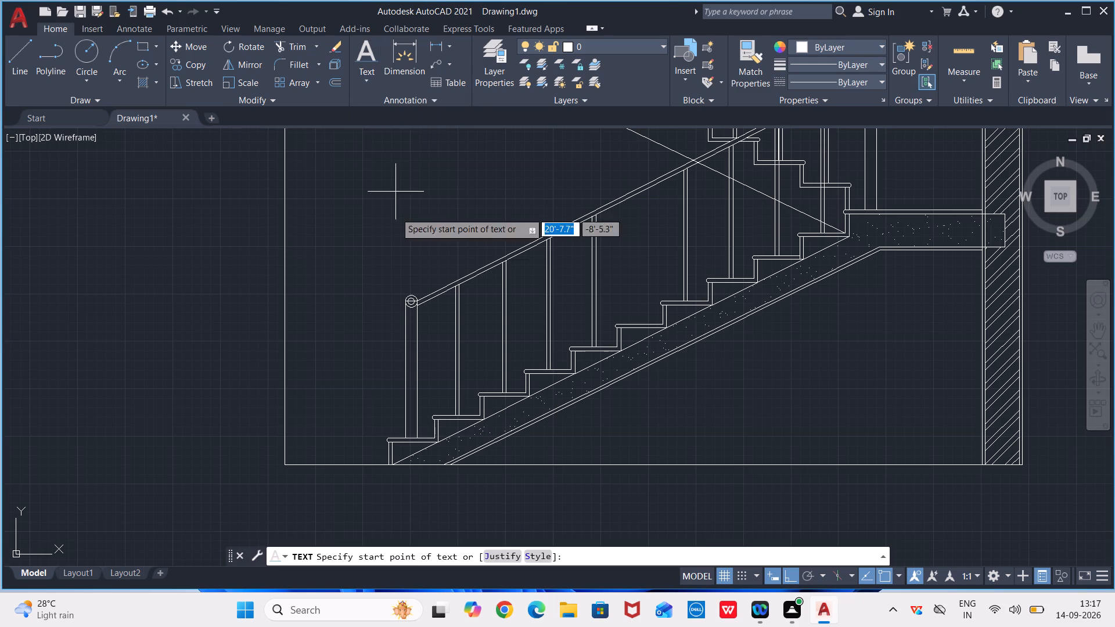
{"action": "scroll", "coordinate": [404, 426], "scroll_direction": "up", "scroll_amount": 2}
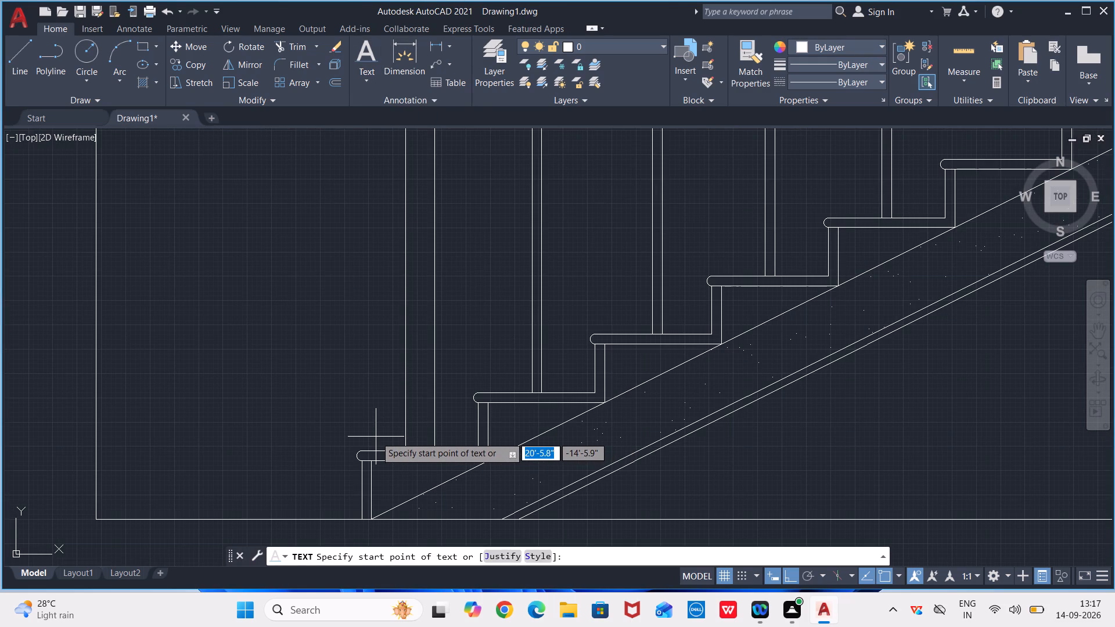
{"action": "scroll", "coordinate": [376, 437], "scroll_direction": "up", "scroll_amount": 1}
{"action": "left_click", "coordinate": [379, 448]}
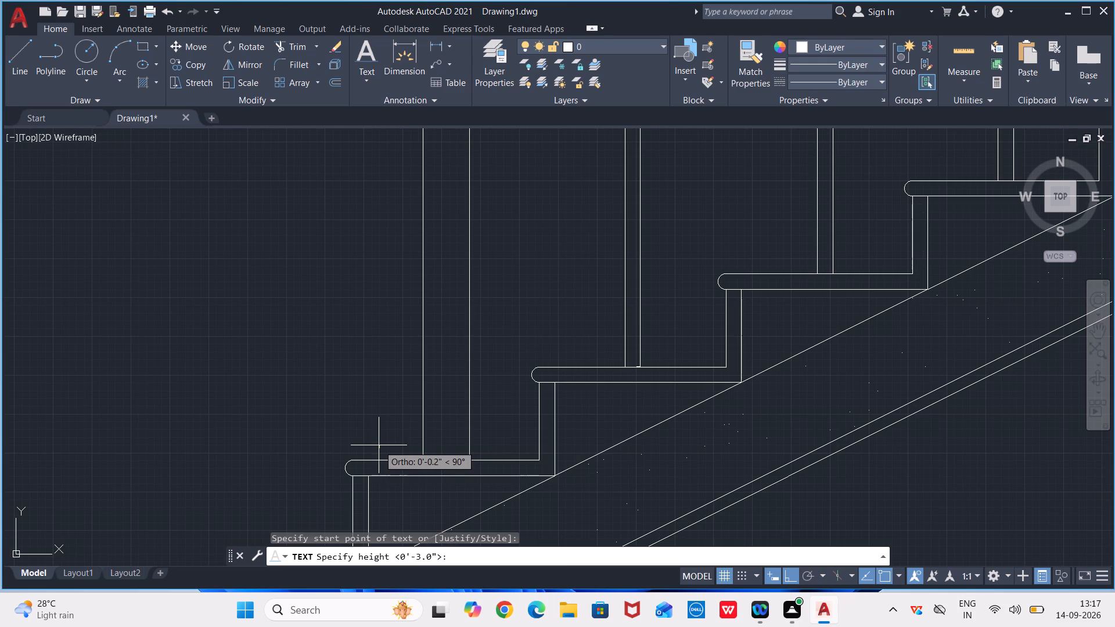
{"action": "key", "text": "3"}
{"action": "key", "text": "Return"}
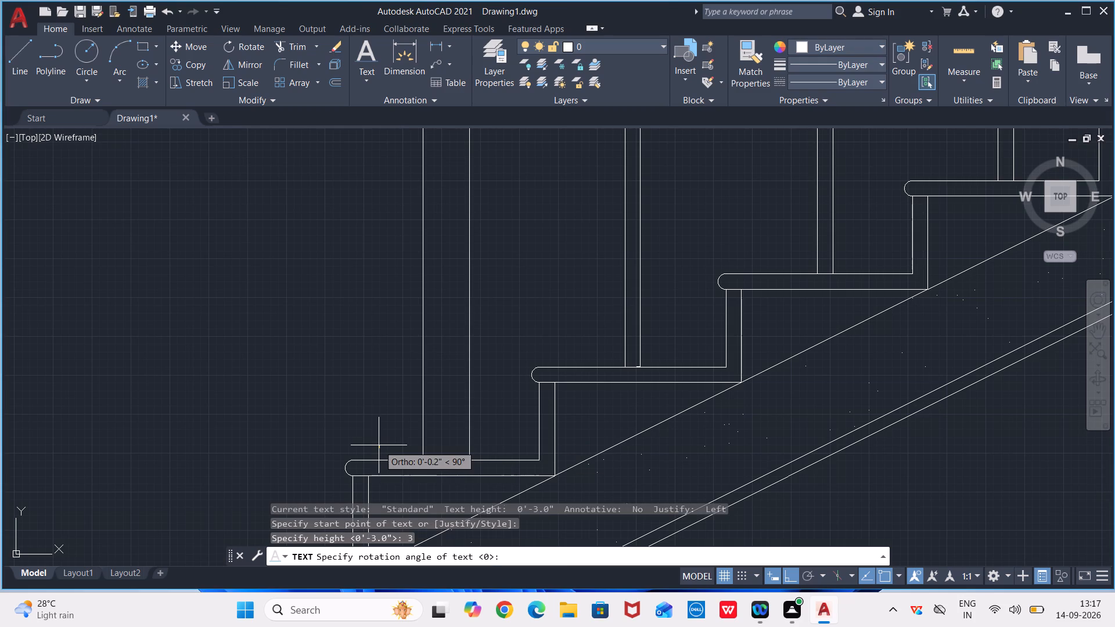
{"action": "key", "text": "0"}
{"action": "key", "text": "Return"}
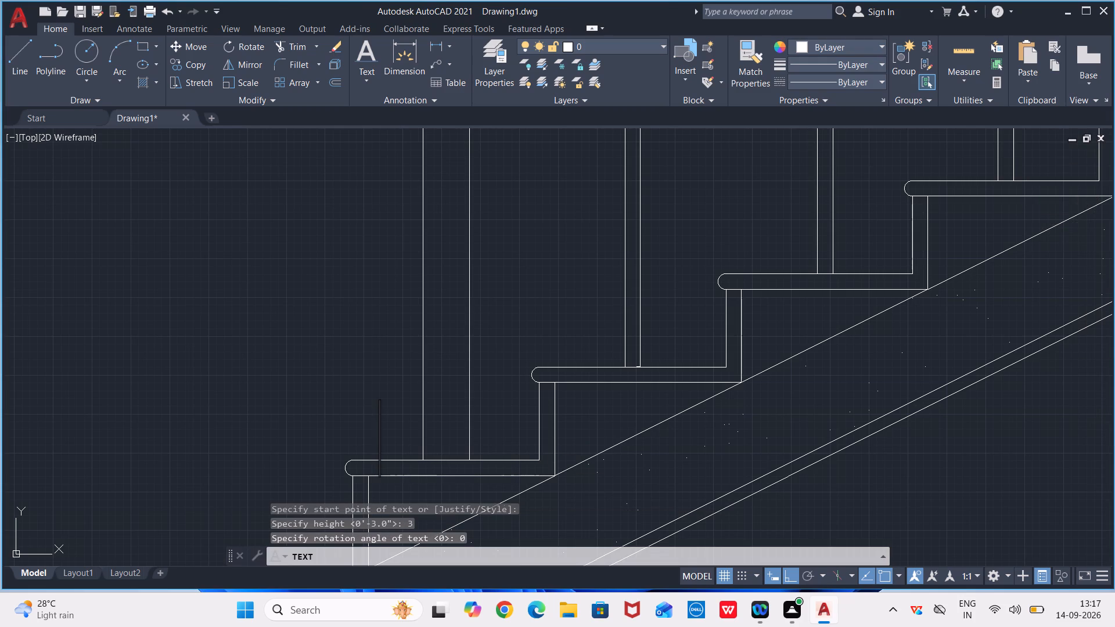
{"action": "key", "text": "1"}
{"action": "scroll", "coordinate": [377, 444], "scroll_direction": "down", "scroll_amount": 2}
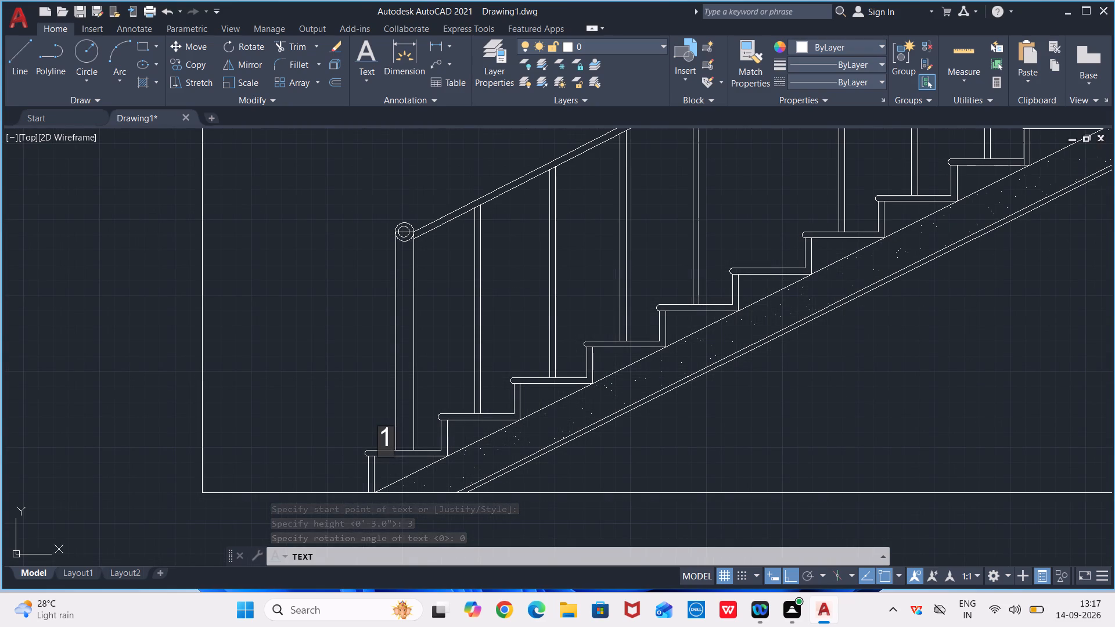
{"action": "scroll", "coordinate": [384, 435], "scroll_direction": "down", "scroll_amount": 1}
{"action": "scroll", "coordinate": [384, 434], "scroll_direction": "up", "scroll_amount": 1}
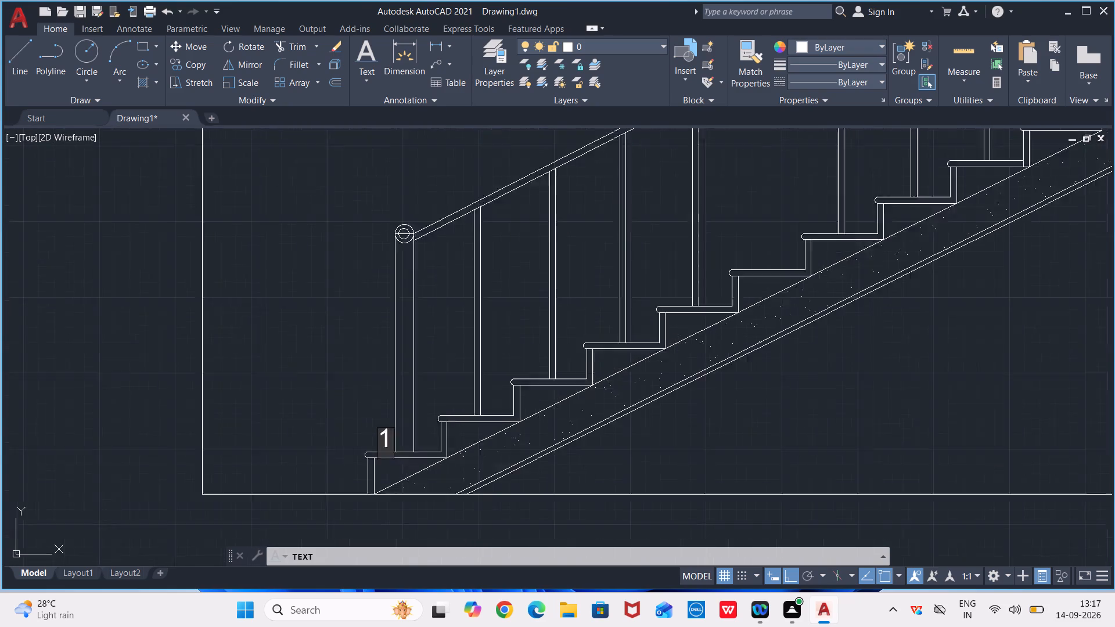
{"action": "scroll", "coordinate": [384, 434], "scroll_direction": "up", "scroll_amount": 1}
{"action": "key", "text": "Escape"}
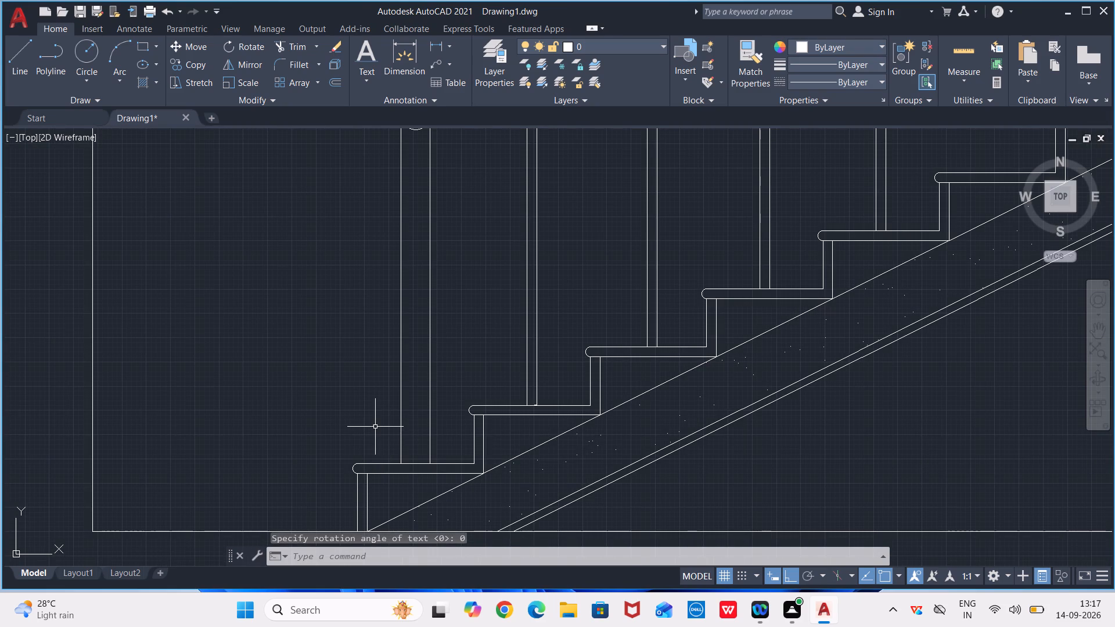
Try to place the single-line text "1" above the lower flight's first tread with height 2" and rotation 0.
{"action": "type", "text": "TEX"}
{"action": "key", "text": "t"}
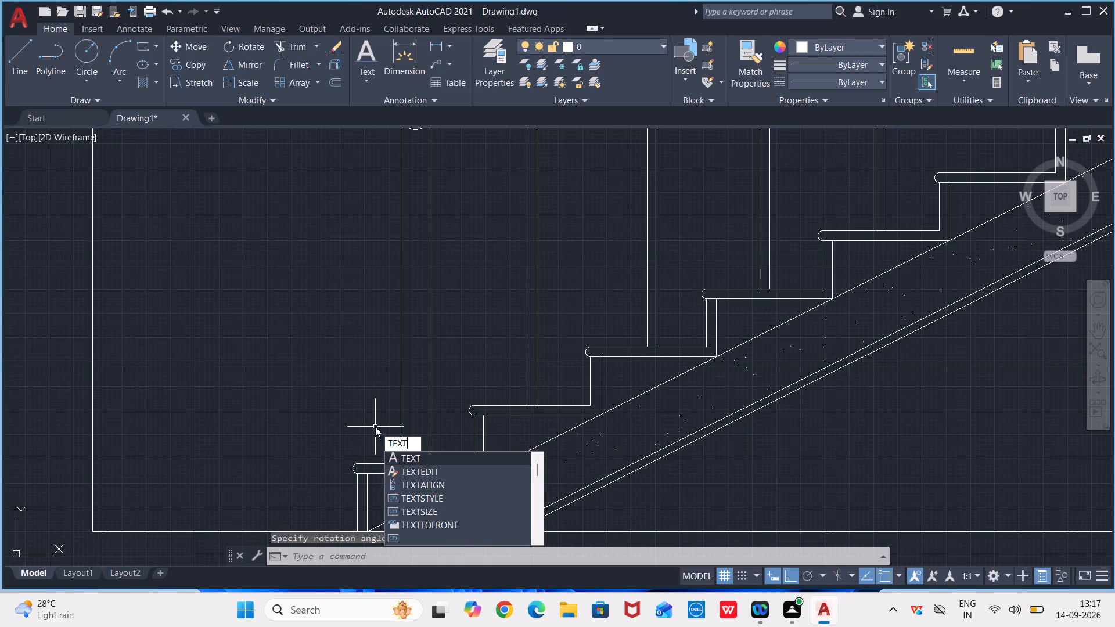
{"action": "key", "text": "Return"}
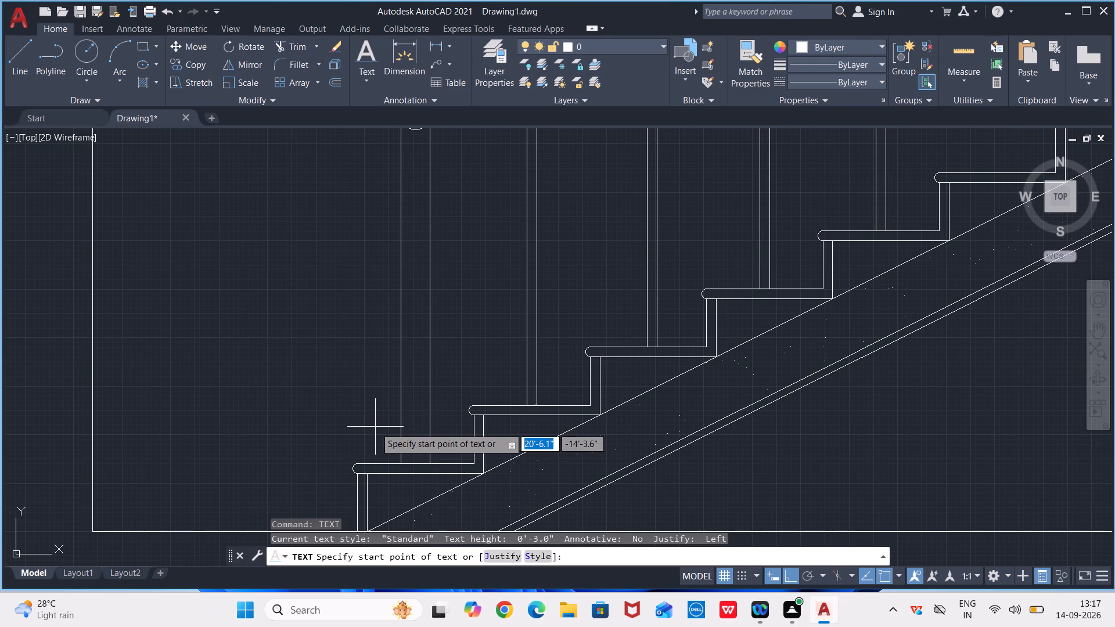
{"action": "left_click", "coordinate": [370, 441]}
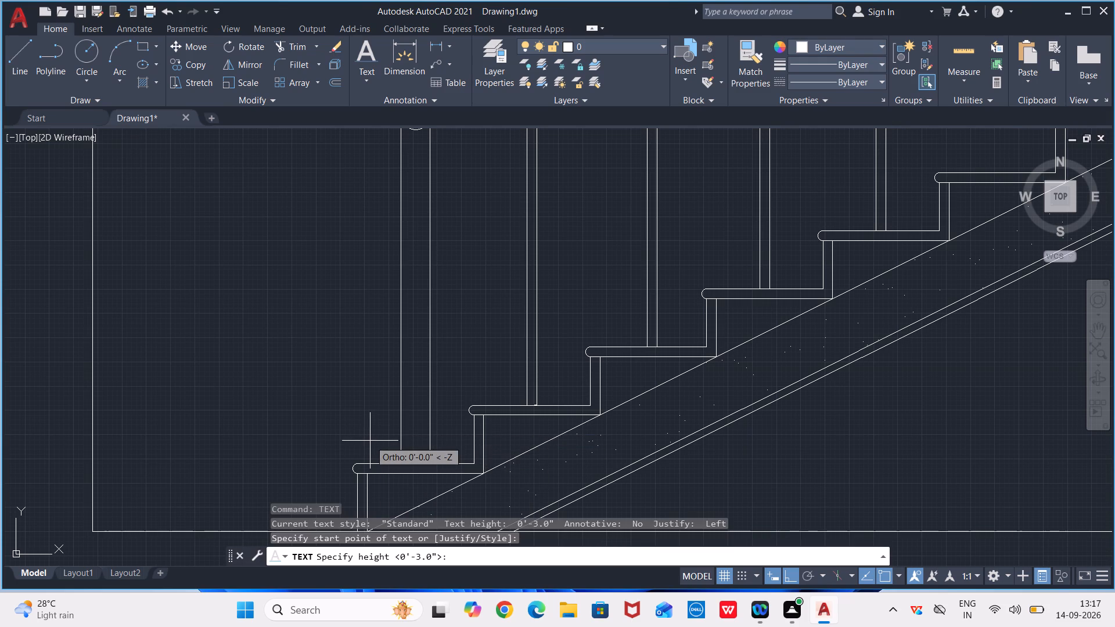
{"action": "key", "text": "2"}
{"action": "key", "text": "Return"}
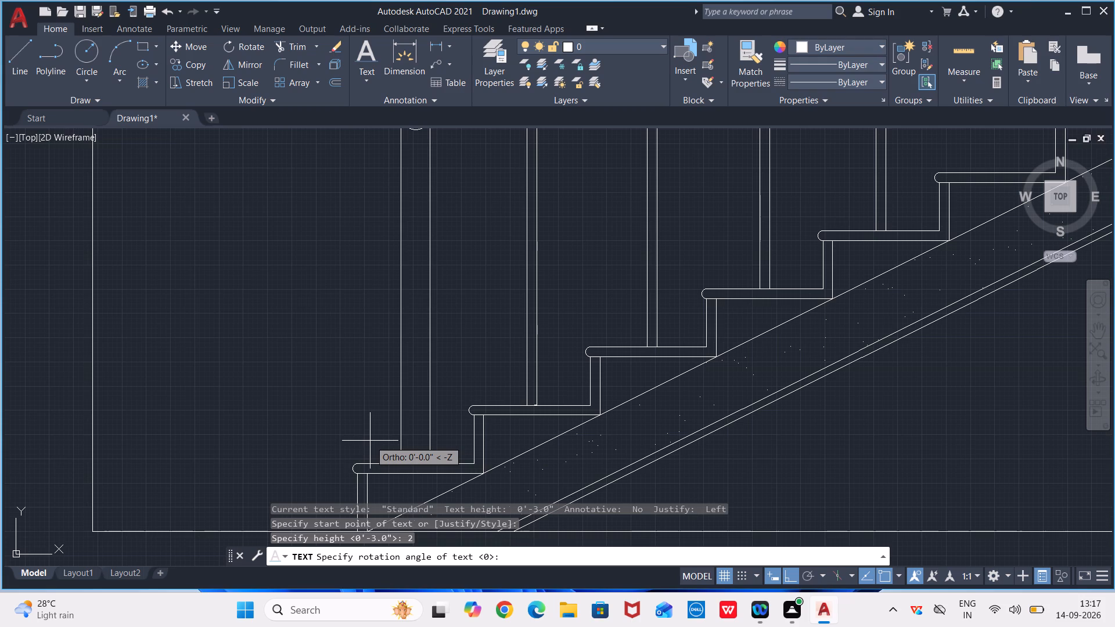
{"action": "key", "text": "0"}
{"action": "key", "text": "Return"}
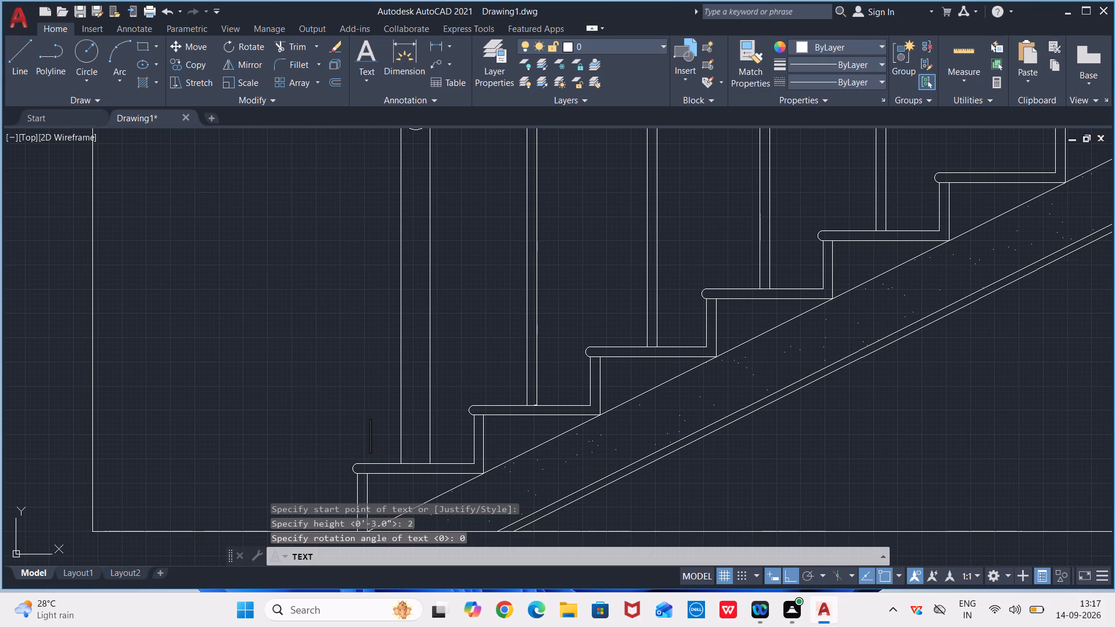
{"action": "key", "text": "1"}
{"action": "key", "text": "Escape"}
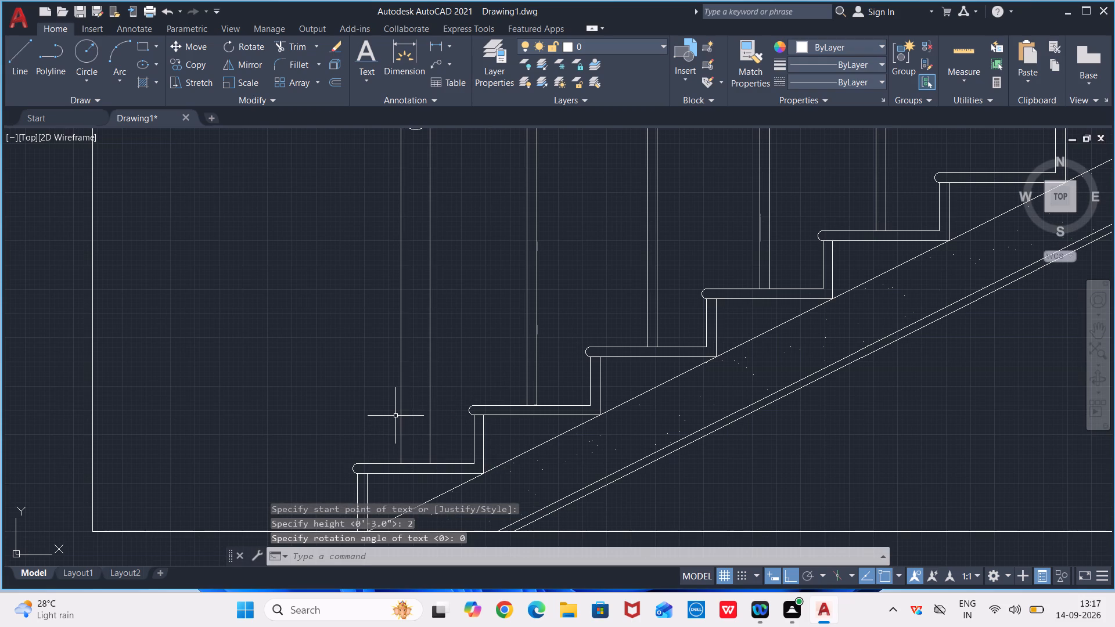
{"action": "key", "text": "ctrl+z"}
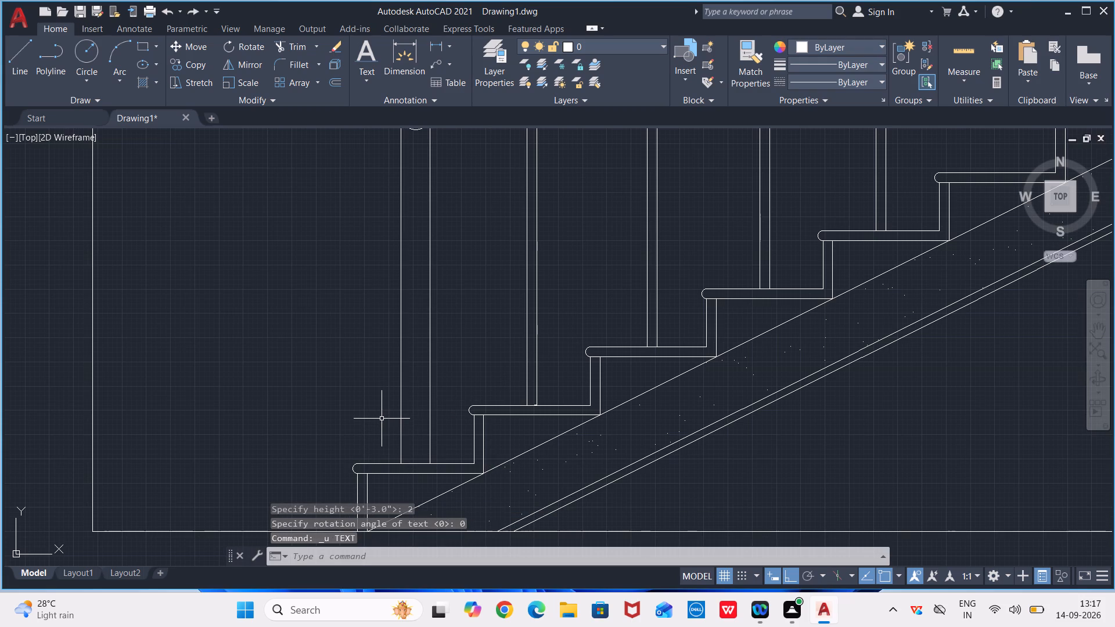
Place the single-line text "1" just above the lower flight's first tread nosing, with height 2" and rotation 0.
{"action": "type", "text": "TE"}
{"action": "key", "text": "x"}
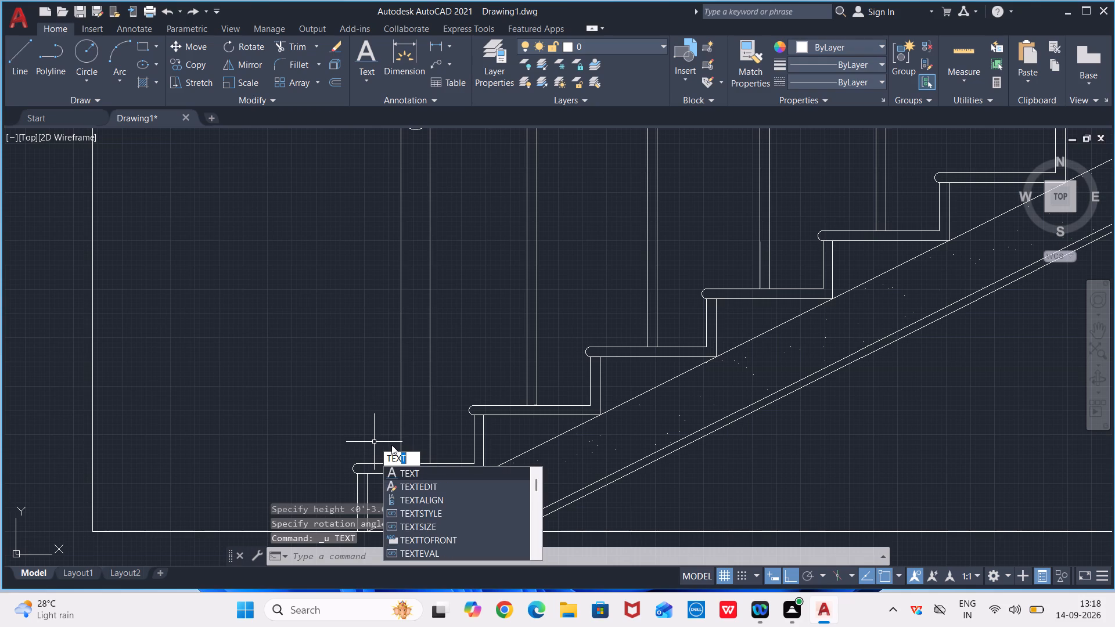
{"action": "key", "text": "Return"}
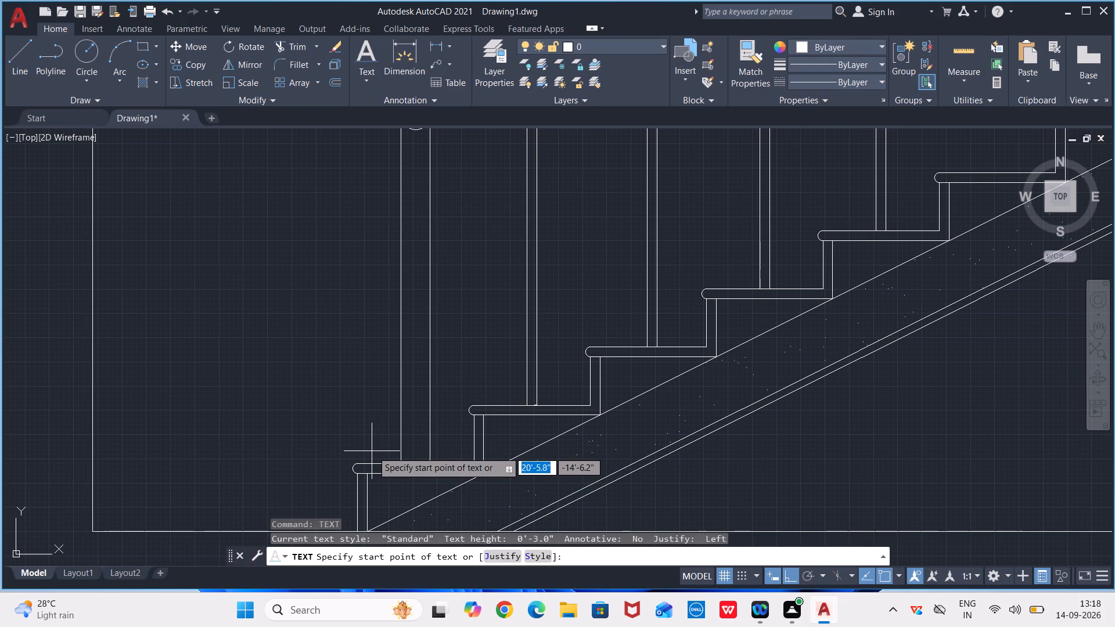
{"action": "left_click", "coordinate": [374, 451]}
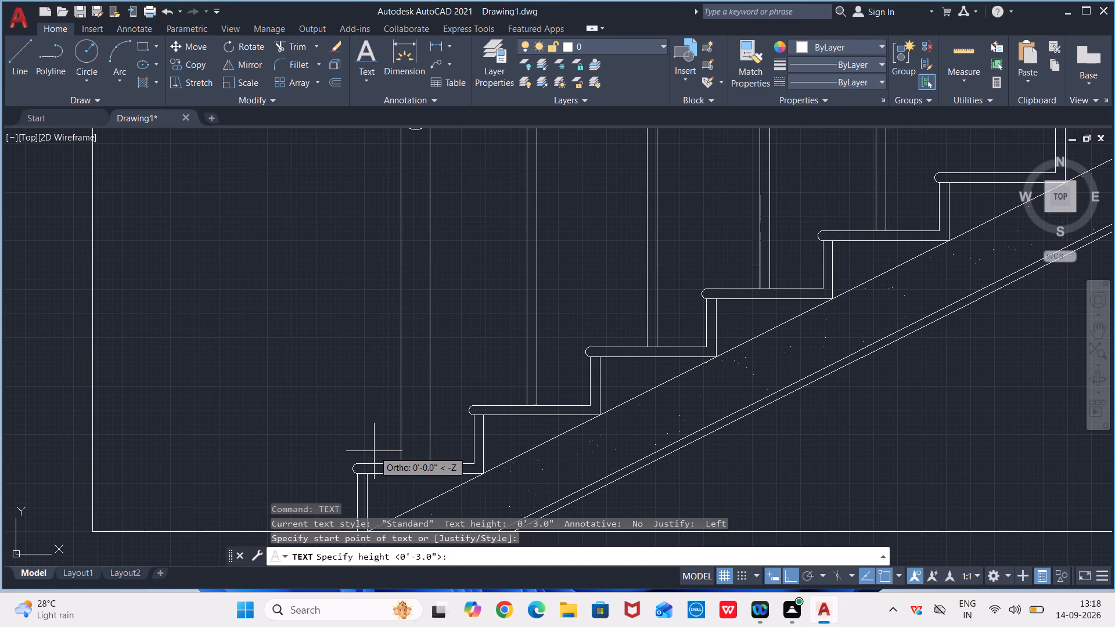
{"action": "key", "text": "2"}
{"action": "key", "text": "Return"}
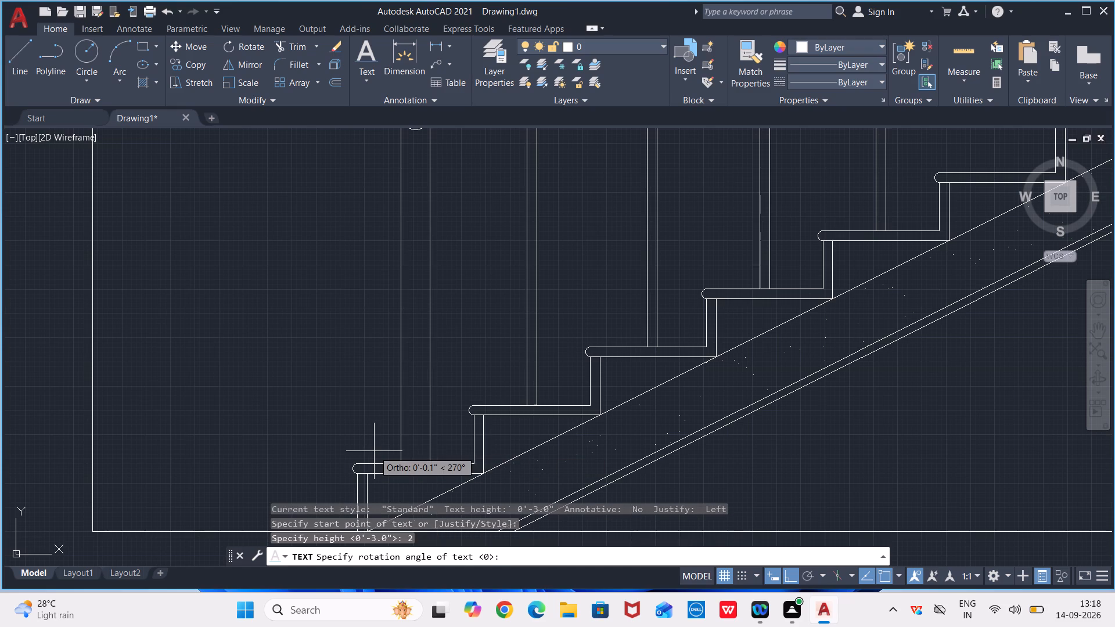
{"action": "key", "text": "0"}
{"action": "key", "text": "Return"}
{"action": "key", "text": "1"}
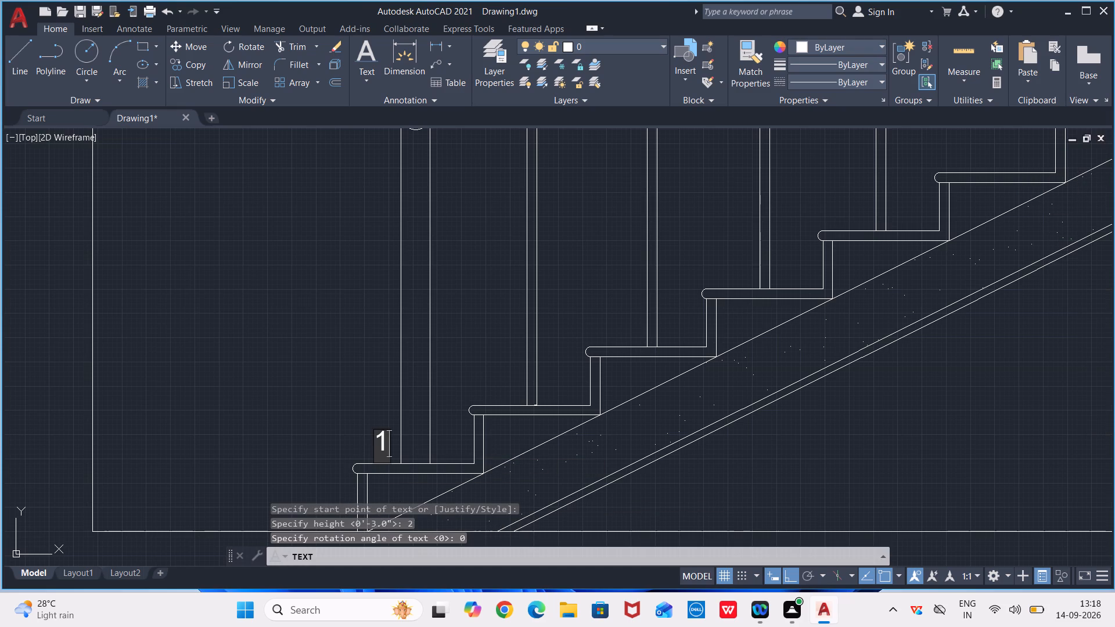
{"action": "left_click", "coordinate": [456, 428]}
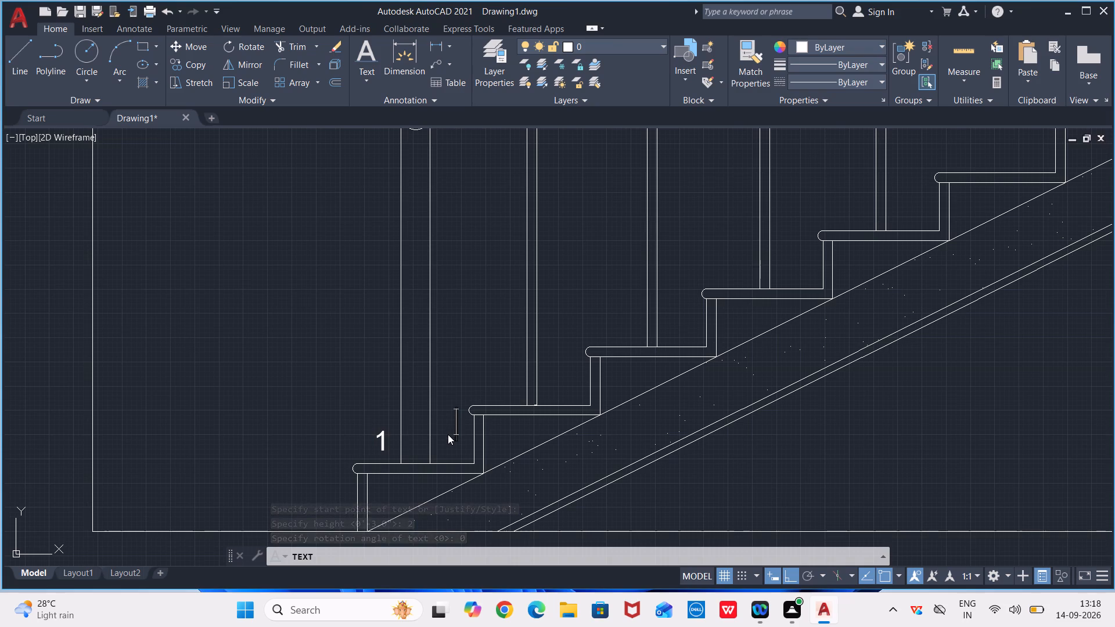
{"action": "scroll", "coordinate": [448, 434], "scroll_direction": "down", "scroll_amount": 1}
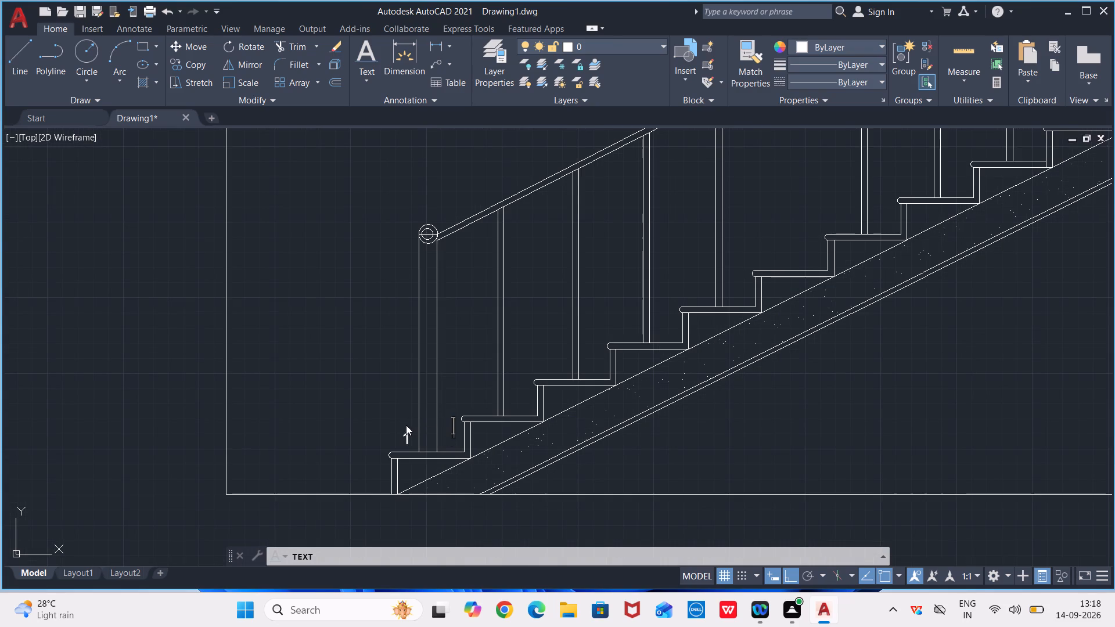
{"action": "key", "text": "Escape"}
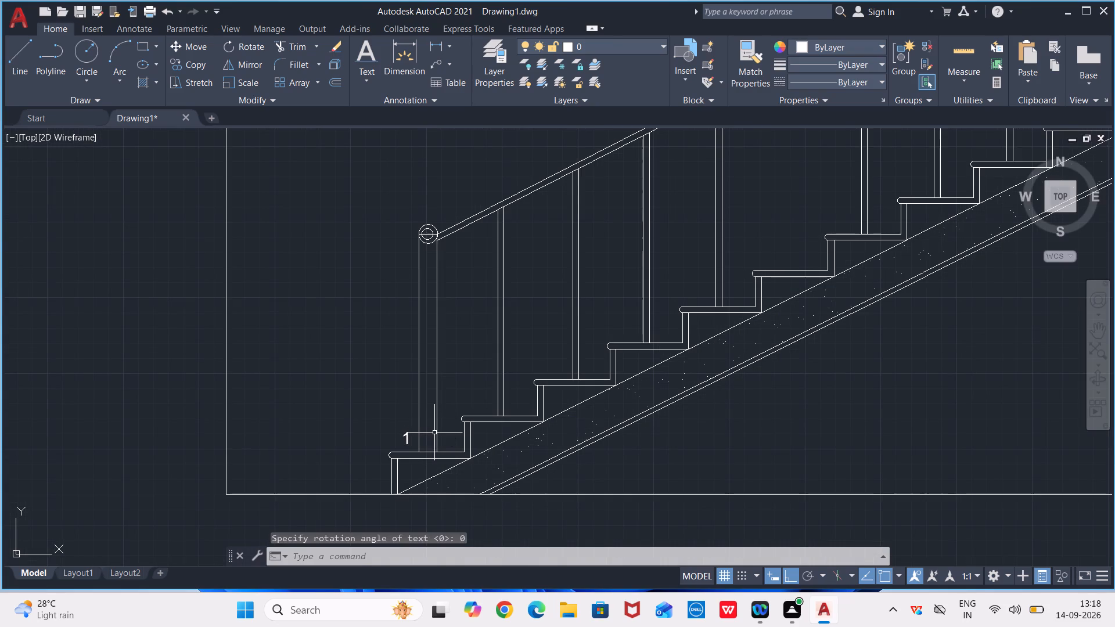
Copy the number "1" from the first tread onto the lower flight's second and third treads, with Ortho off.
{"action": "left_click", "coordinate": [407, 435]}
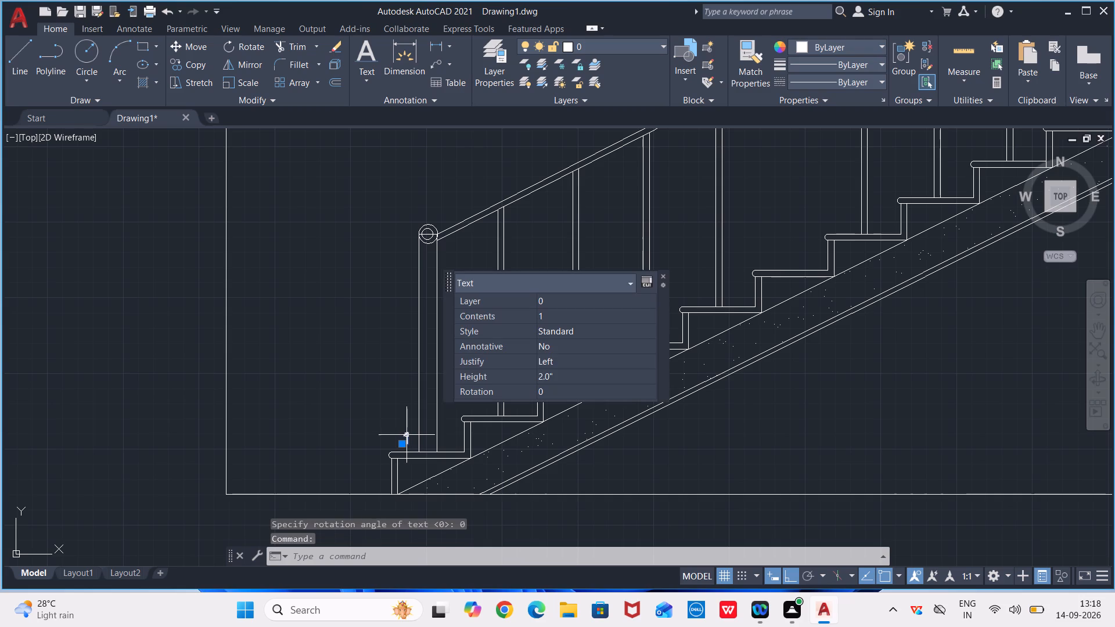
{"action": "key", "text": "c"}
{"action": "key", "text": "o"}
{"action": "key", "text": "Return"}
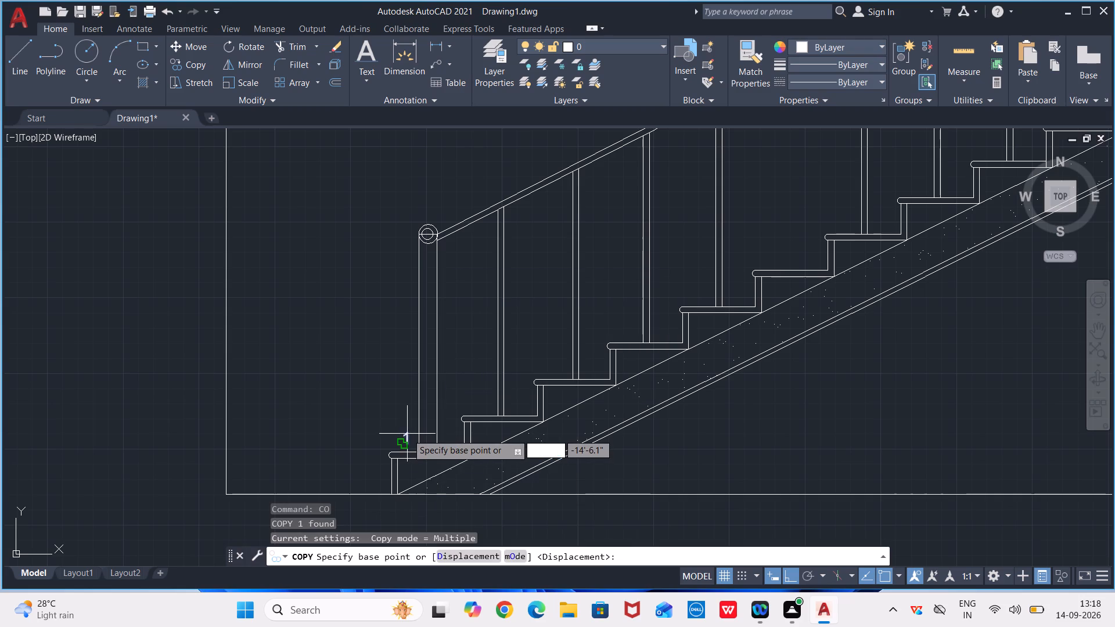
{"action": "scroll", "coordinate": [412, 436], "scroll_direction": "up", "scroll_amount": 4}
{"action": "scroll", "coordinate": [390, 492], "scroll_direction": "down", "scroll_amount": 2}
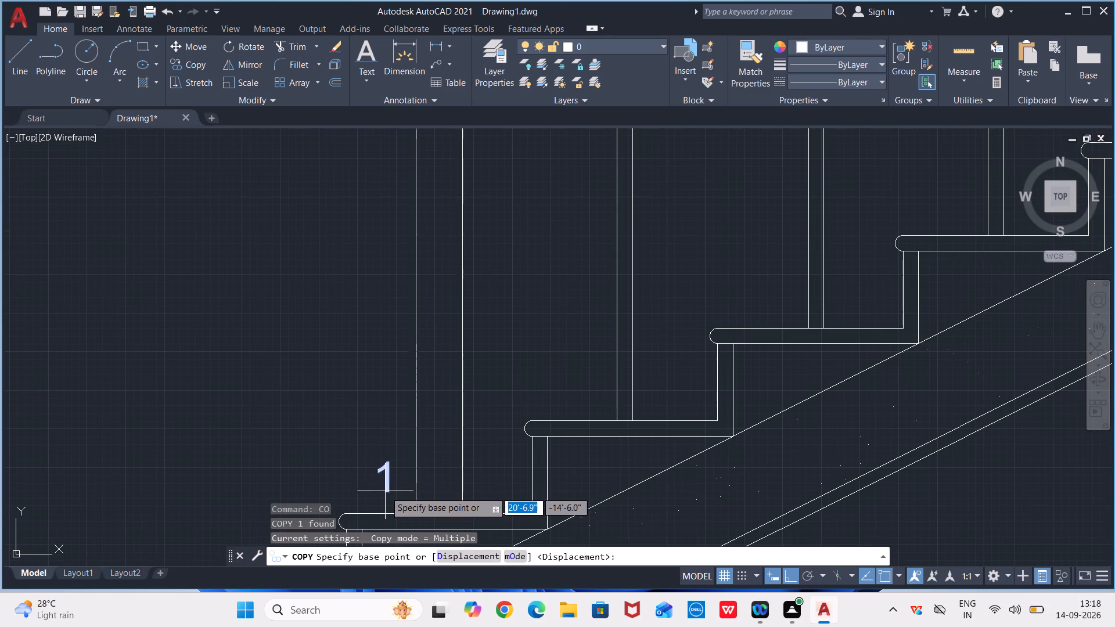
{"action": "left_click", "coordinate": [383, 492]}
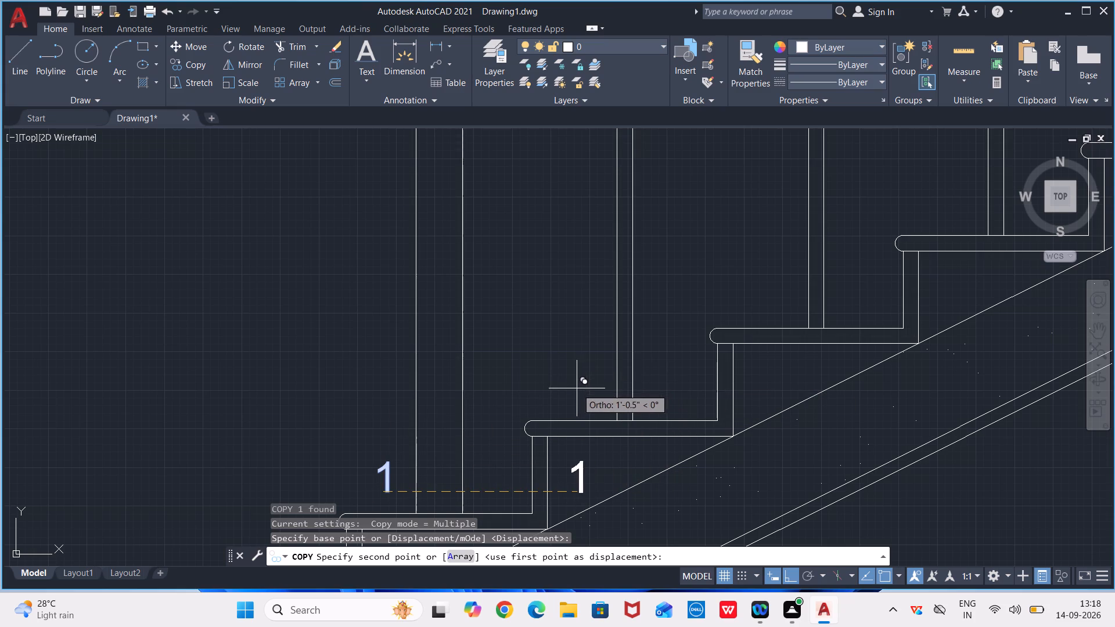
{"action": "left_click", "coordinate": [788, 580]}
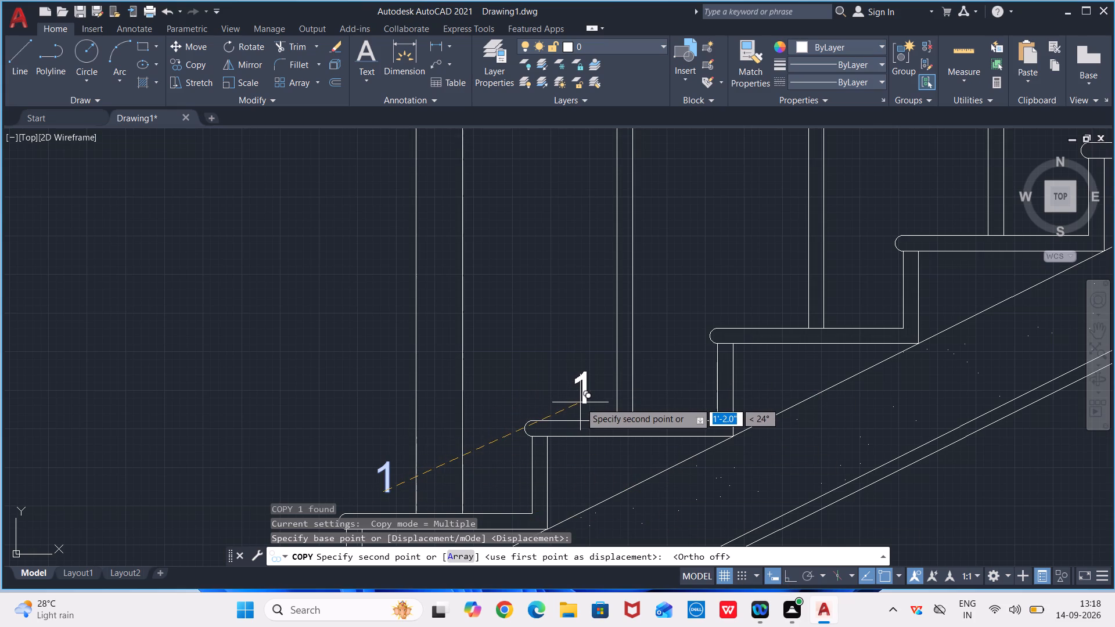
{"action": "left_click", "coordinate": [580, 401]}
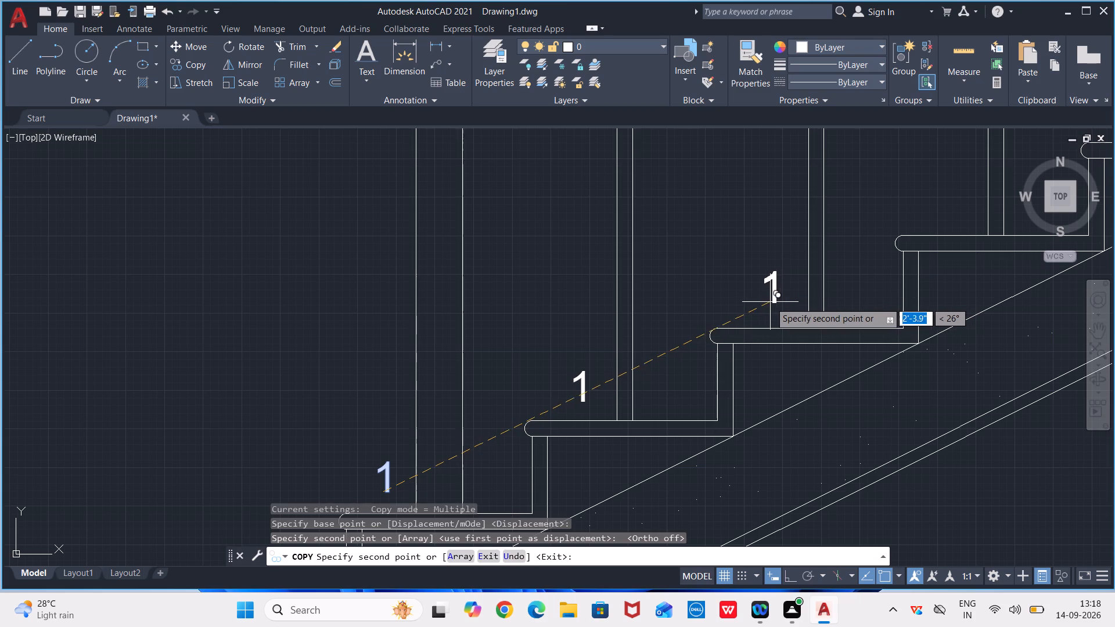
{"action": "left_click", "coordinate": [759, 308]}
Copy the number "1" onto the lower flight's fourth through tenth treads and onto the mid-landing beside the newel post.
{"action": "scroll", "coordinate": [847, 260], "scroll_direction": "down", "scroll_amount": 1}
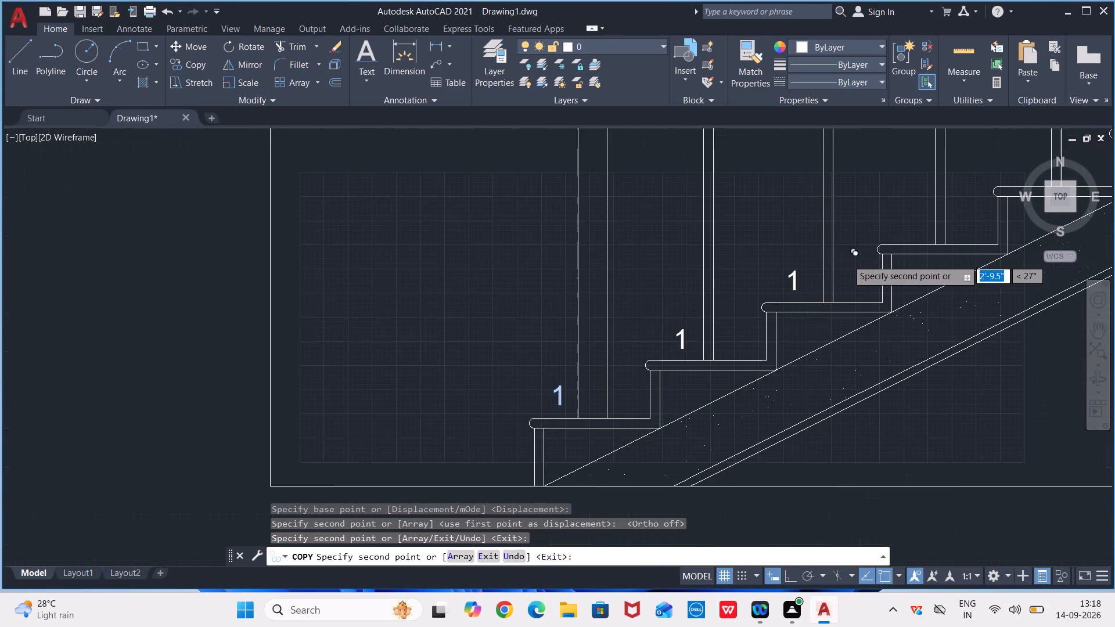
{"action": "scroll", "coordinate": [854, 258], "scroll_direction": "down", "scroll_amount": 1}
{"action": "middle_click_drag", "start_coordinate": [854, 258], "coordinate": [699, 372]}
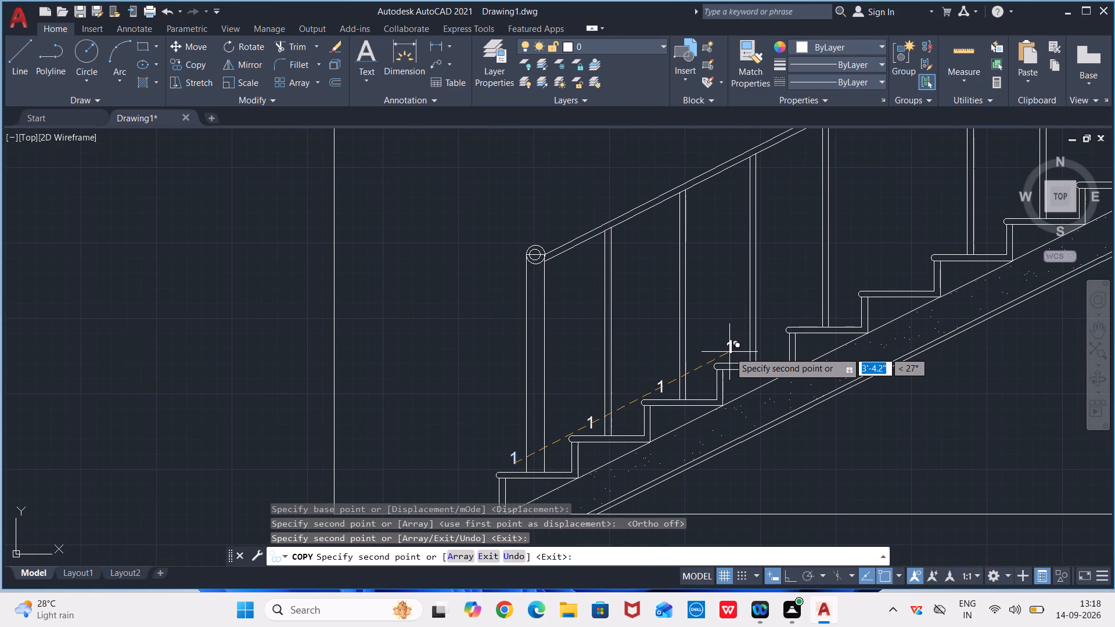
{"action": "left_click", "coordinate": [729, 352]}
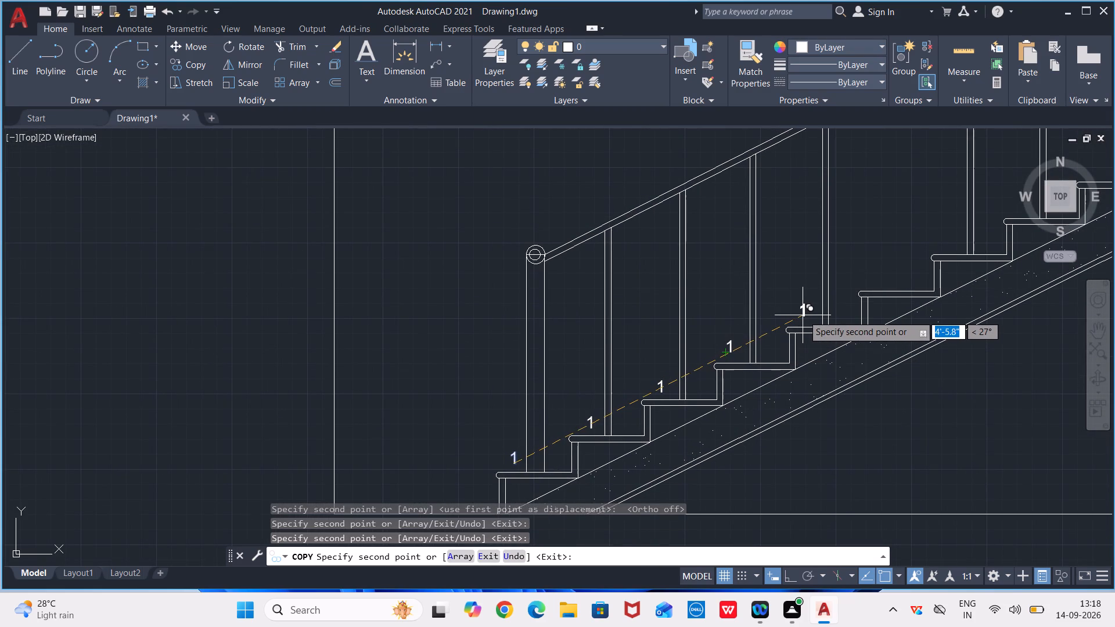
{"action": "left_click", "coordinate": [804, 316]}
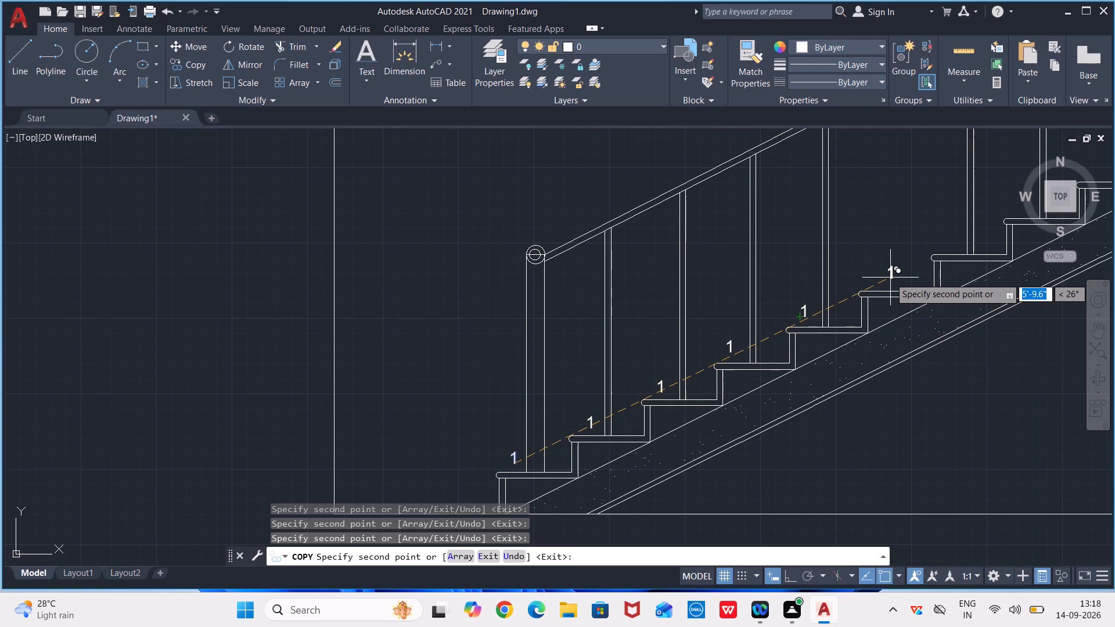
{"action": "left_click", "coordinate": [890, 278]}
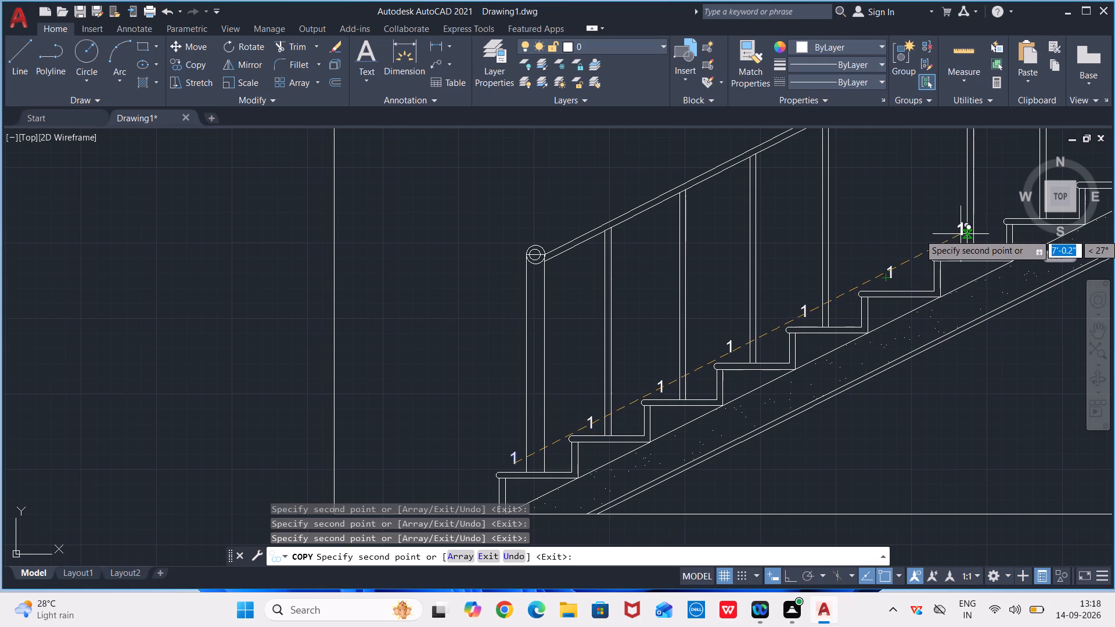
{"action": "left_click", "coordinate": [956, 236]}
{"action": "middle_click_drag", "start_coordinate": [981, 222], "coordinate": [804, 346]}
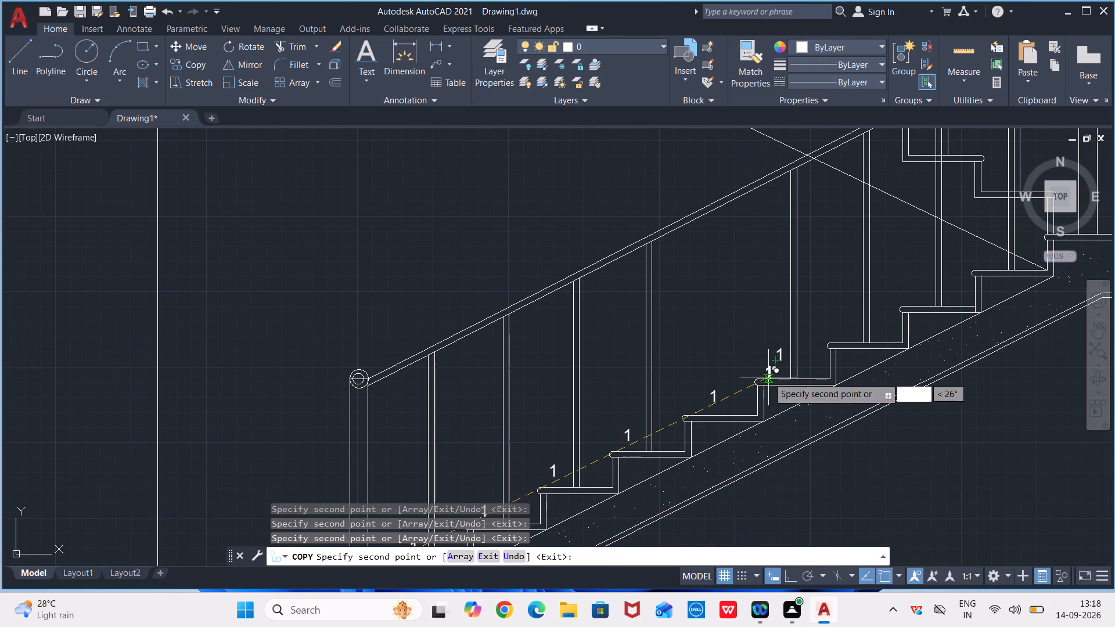
{"action": "left_click", "coordinate": [840, 329]}
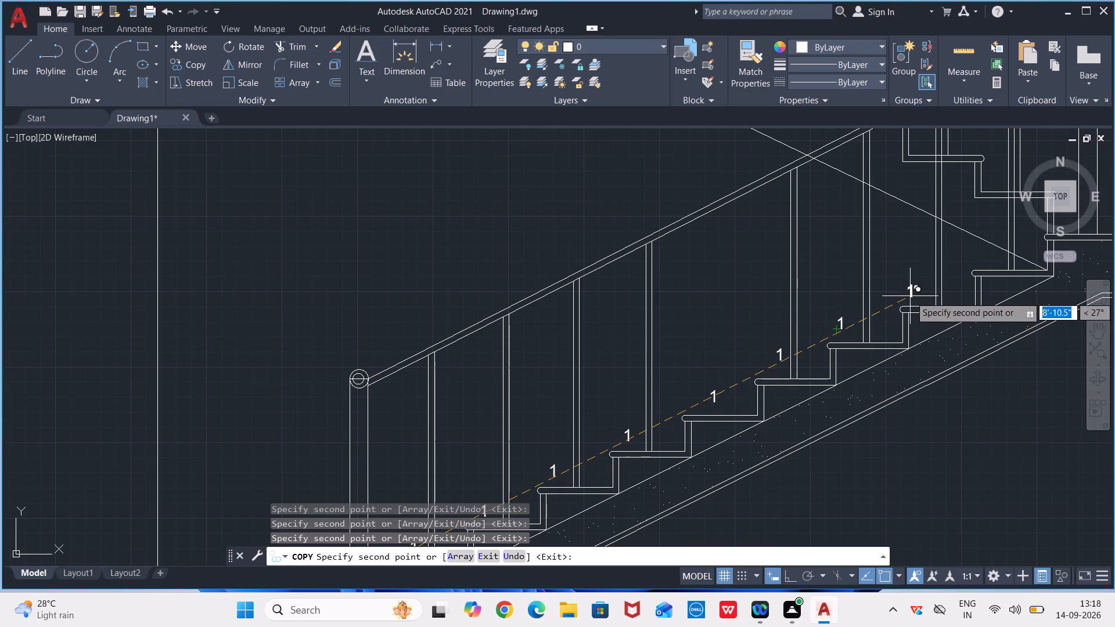
{"action": "left_click", "coordinate": [910, 295]}
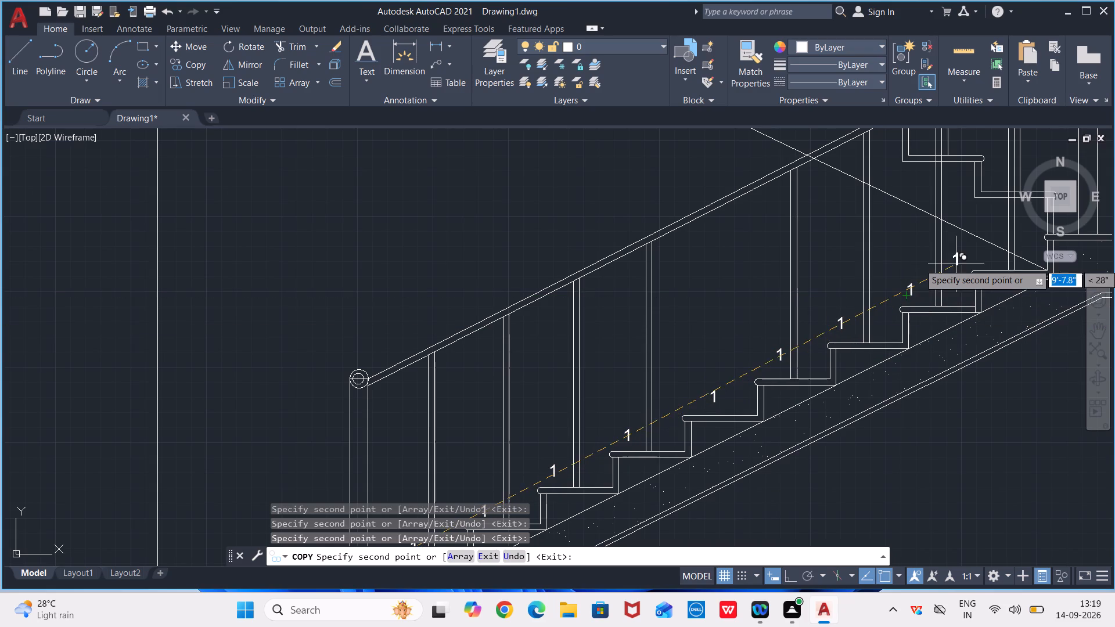
{"action": "left_click", "coordinate": [985, 261]}
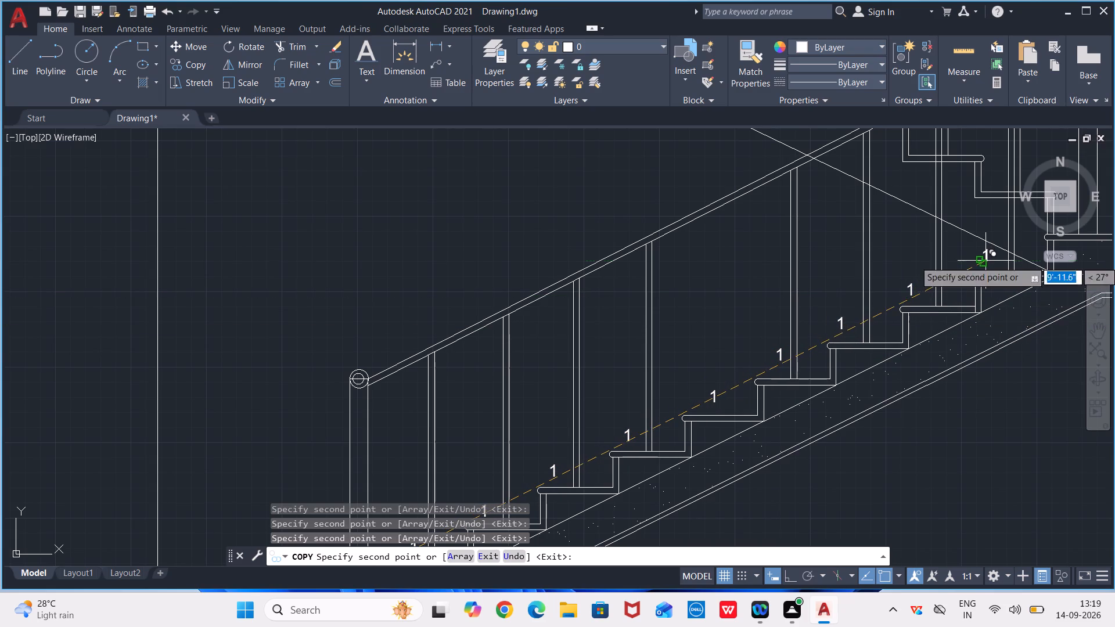
{"action": "scroll", "coordinate": [989, 262], "scroll_direction": "down", "scroll_amount": 1}
{"action": "middle_click_drag", "start_coordinate": [985, 264], "coordinate": [794, 325]}
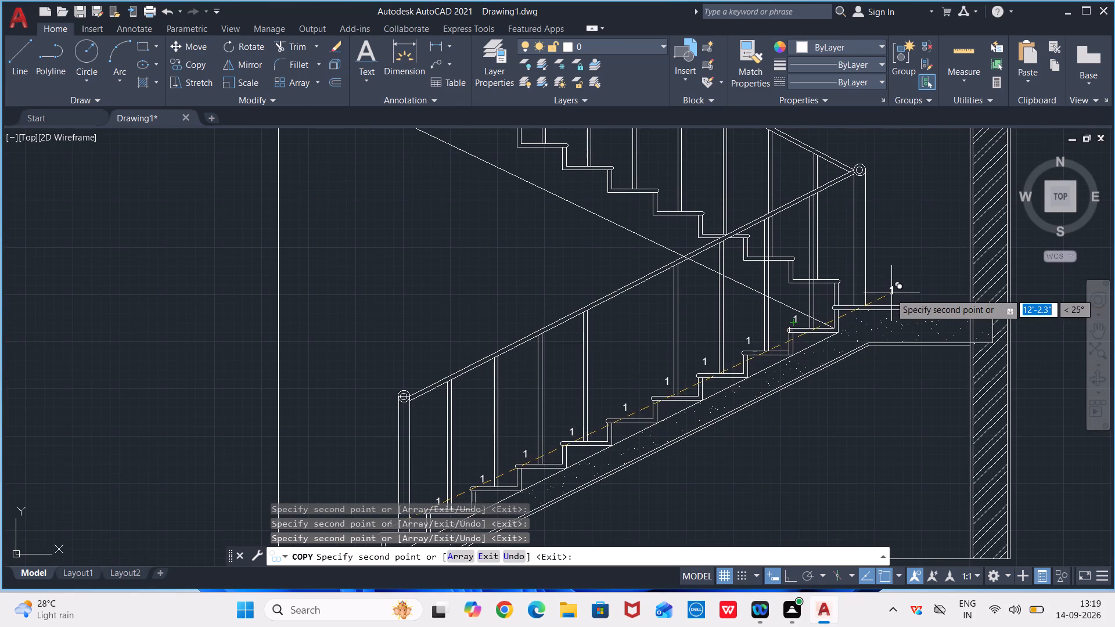
{"action": "left_click", "coordinate": [880, 293]}
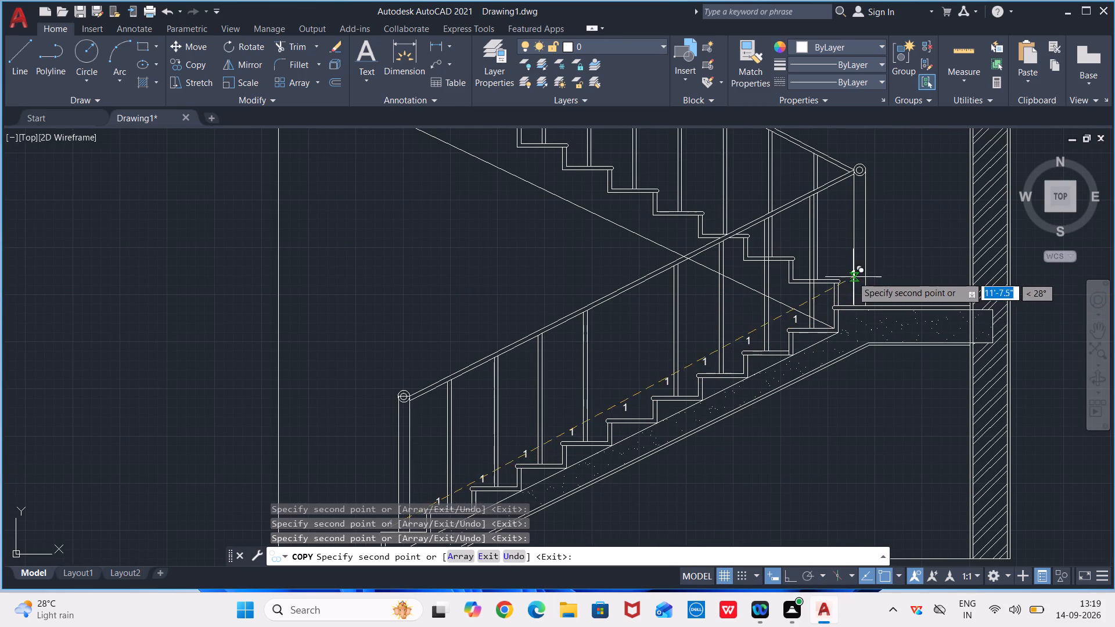
Copy the number "1" above each of the upper flight's nine treads, from the mid-landing up to the top landing.
{"action": "scroll", "coordinate": [832, 265], "scroll_direction": "up", "scroll_amount": 2}
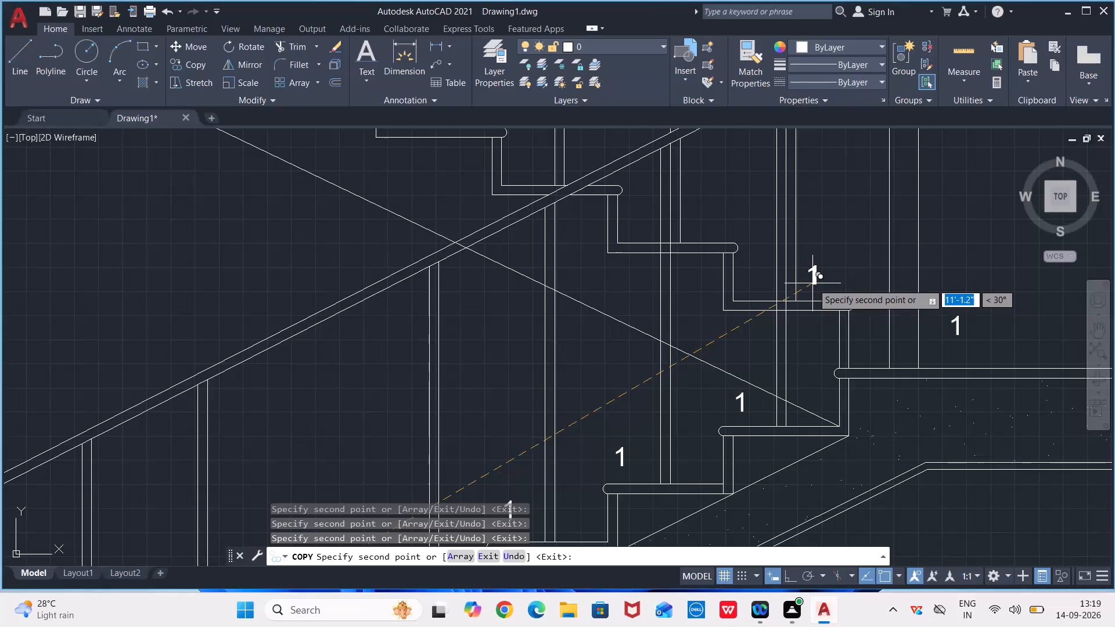
{"action": "left_click", "coordinate": [812, 284]}
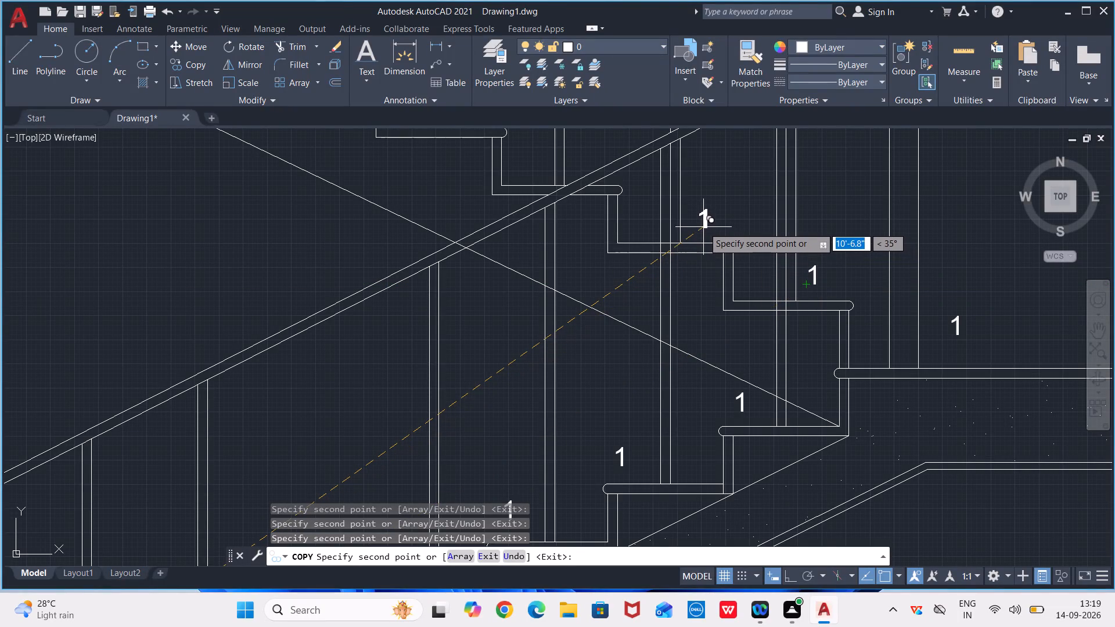
{"action": "left_click", "coordinate": [703, 227]}
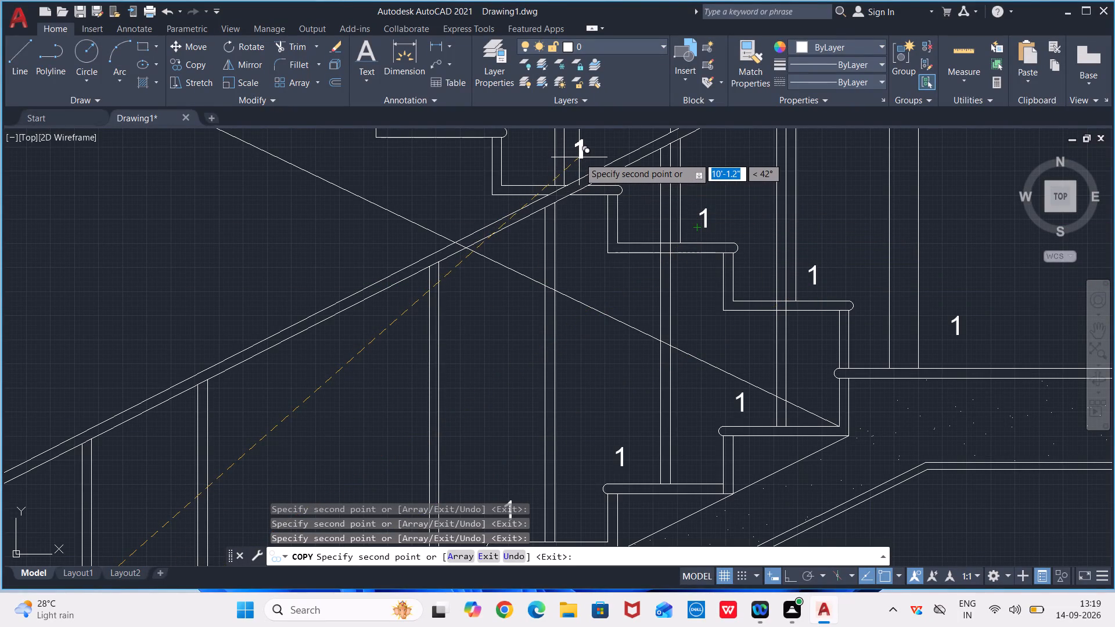
{"action": "middle_click_drag", "start_coordinate": [577, 157], "coordinate": [573, 251]}
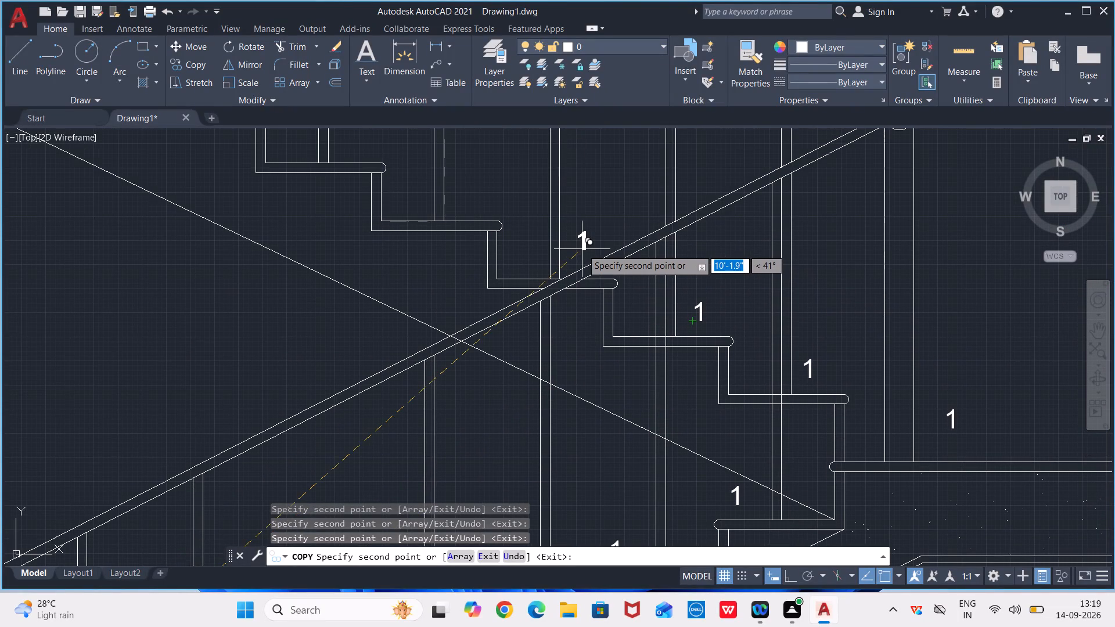
{"action": "left_click", "coordinate": [573, 259]}
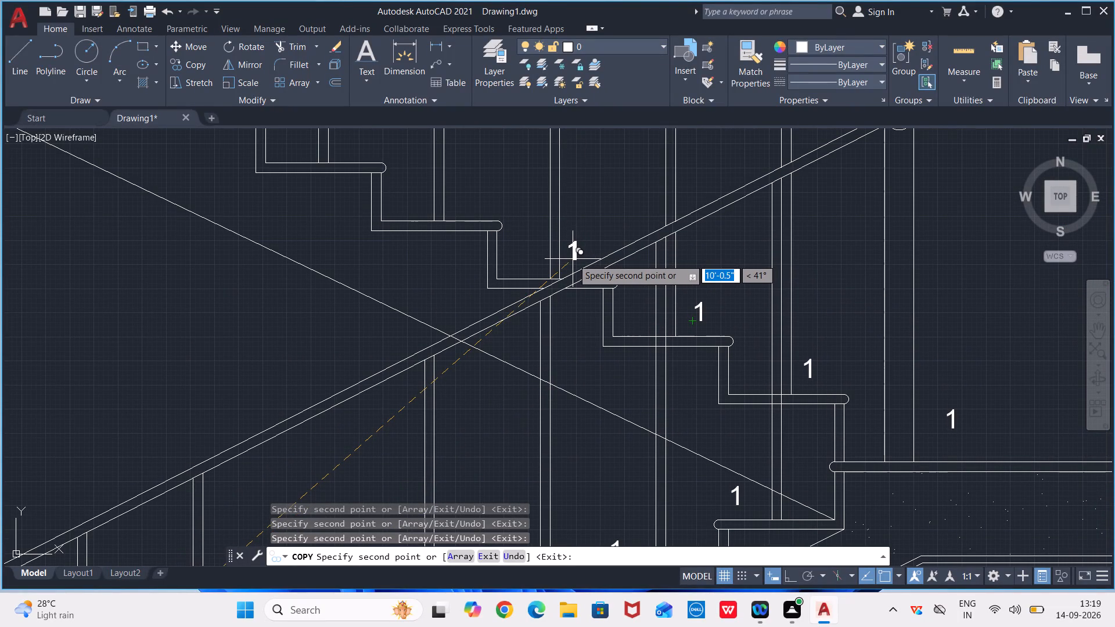
{"action": "left_click", "coordinate": [467, 209]}
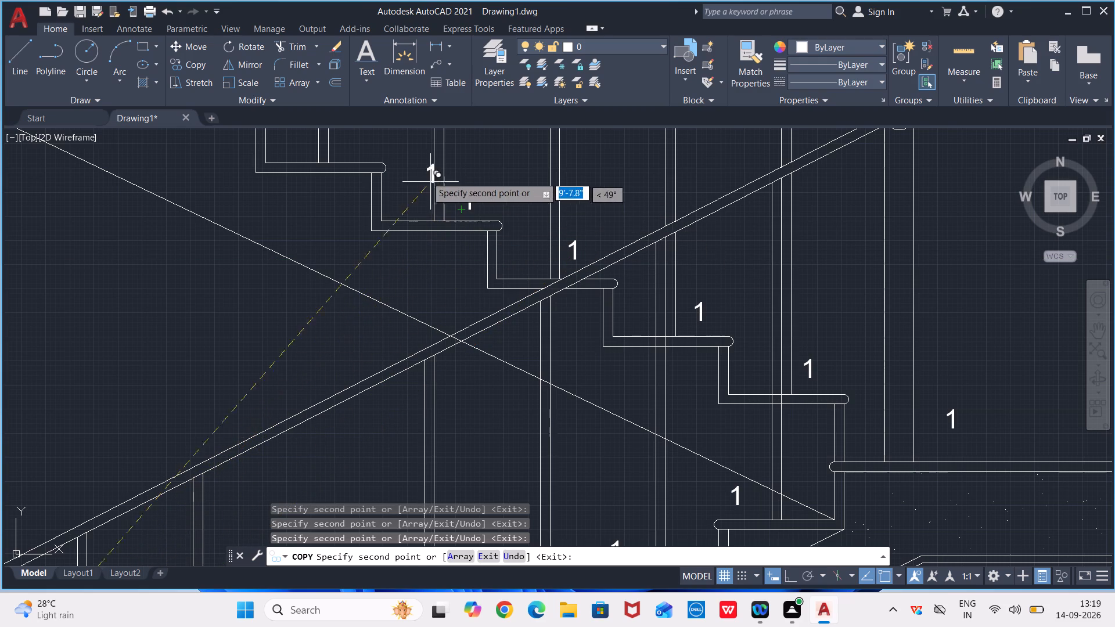
{"action": "middle_click_drag", "start_coordinate": [399, 156], "coordinate": [416, 333]}
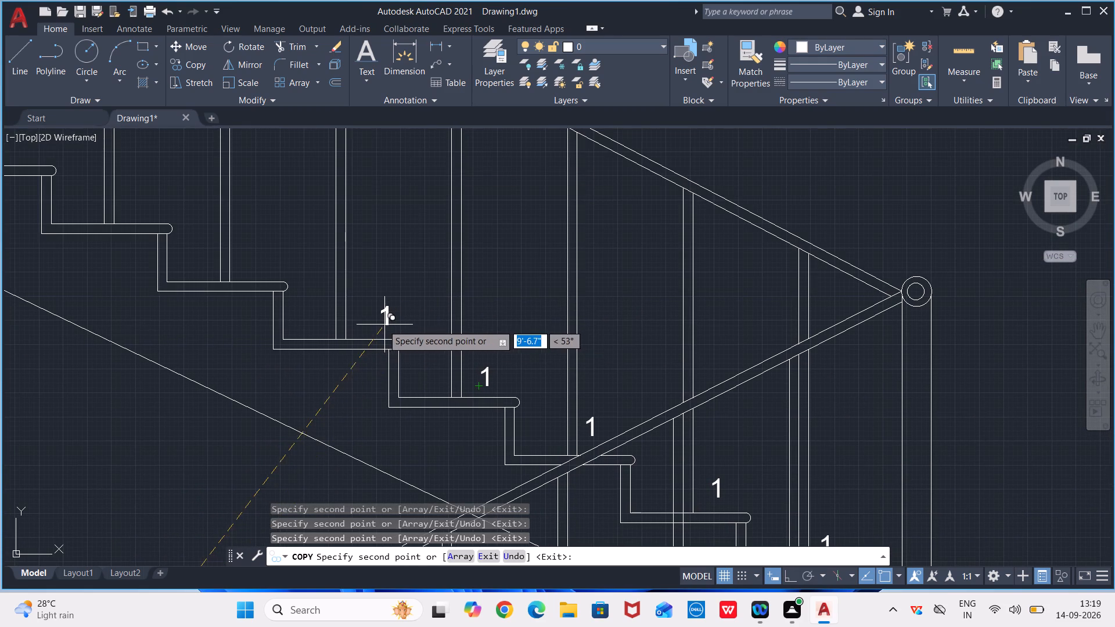
{"action": "left_click", "coordinate": [376, 324]}
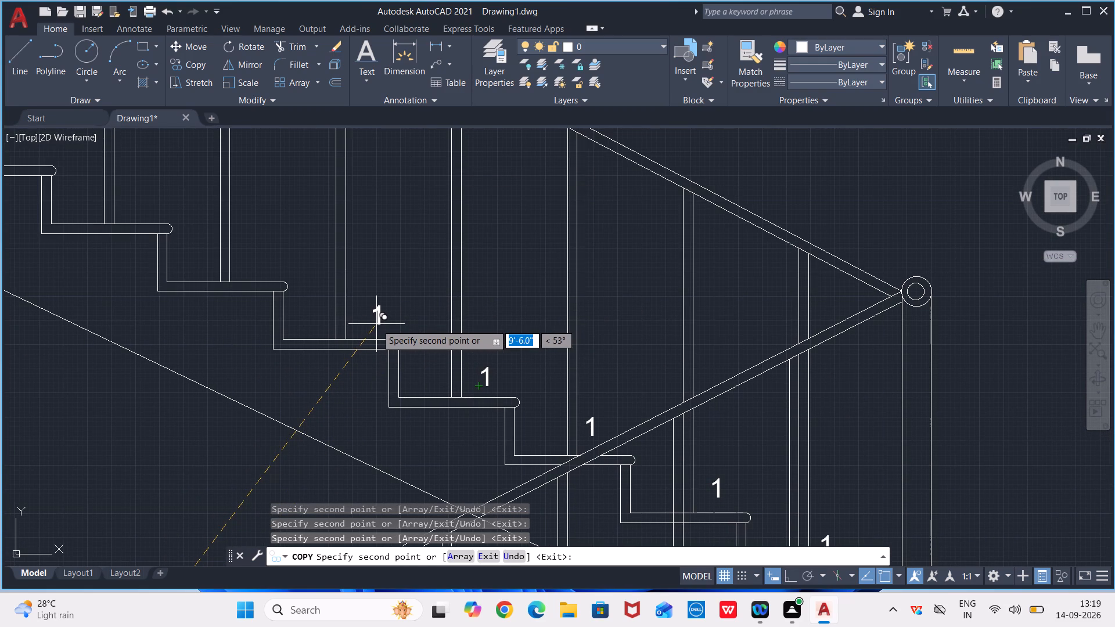
{"action": "left_click", "coordinate": [257, 266]}
{"action": "scroll", "coordinate": [246, 261], "scroll_direction": "down", "scroll_amount": 1}
{"action": "middle_click_drag", "start_coordinate": [246, 261], "coordinate": [415, 395]}
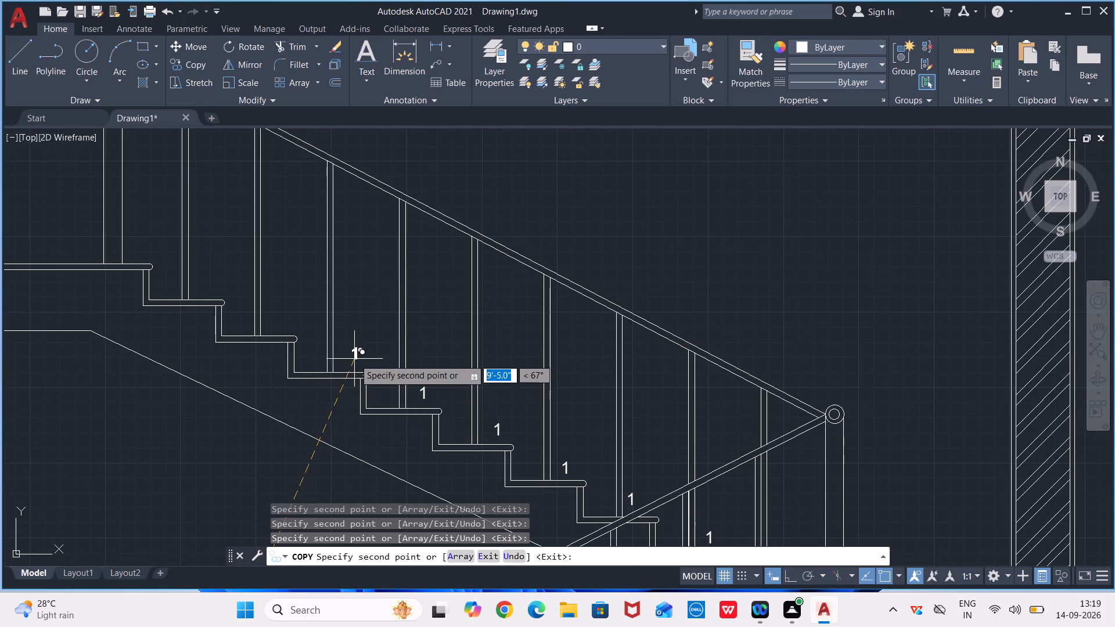
{"action": "left_click", "coordinate": [351, 361]}
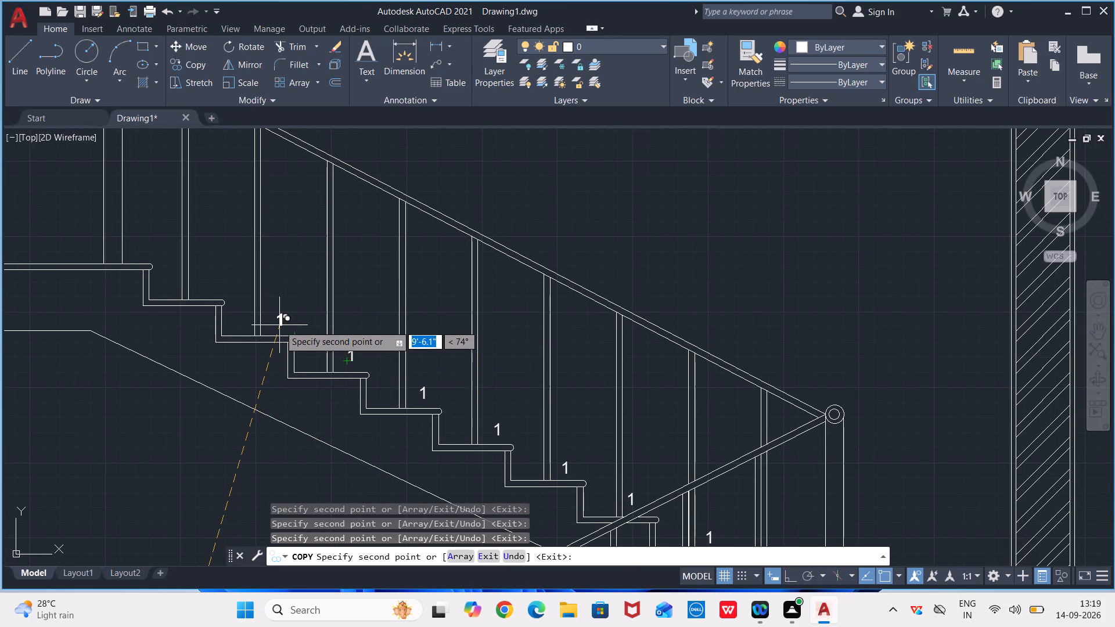
{"action": "left_click", "coordinate": [279, 325]}
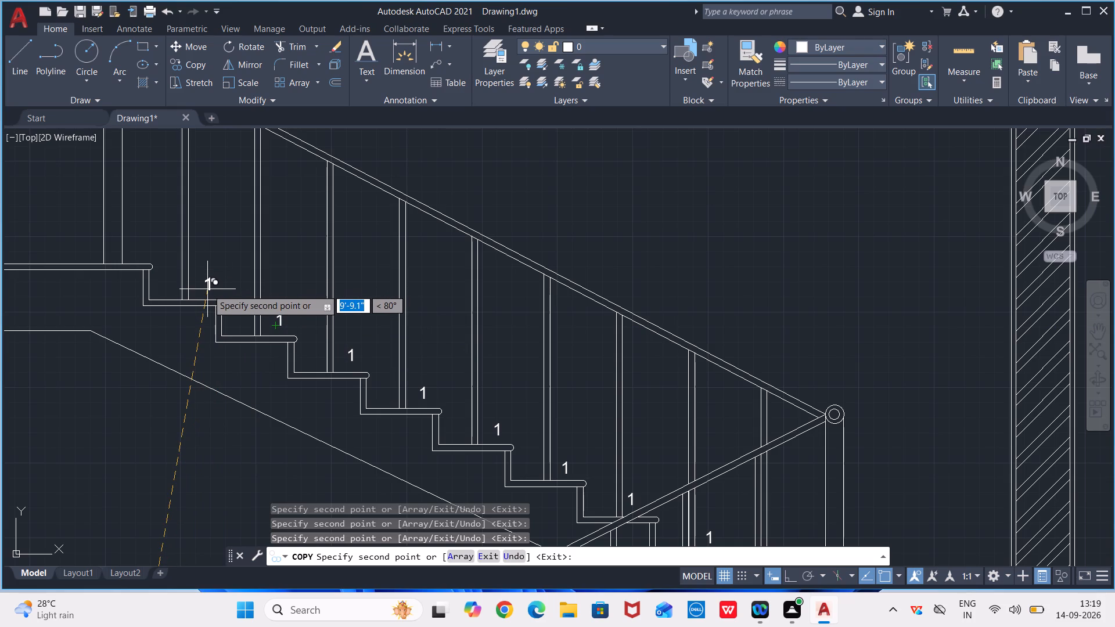
{"action": "left_click", "coordinate": [207, 289]}
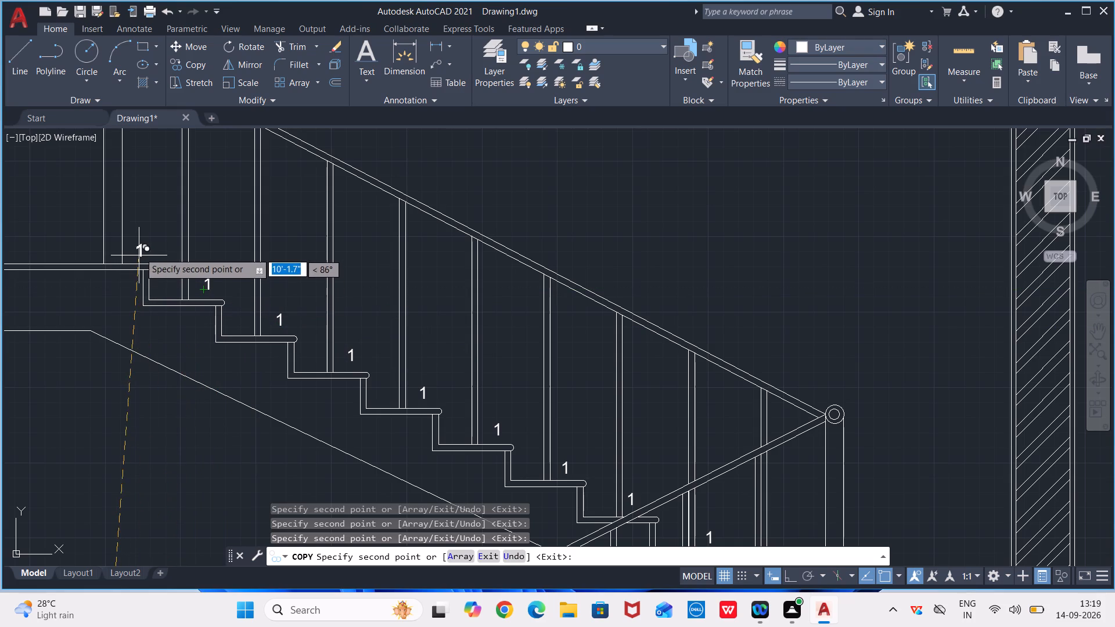
Copy the number "1" onto the top landing, once near its nosing and once on the far side of the newel post.
{"action": "left_click", "coordinate": [138, 251]}
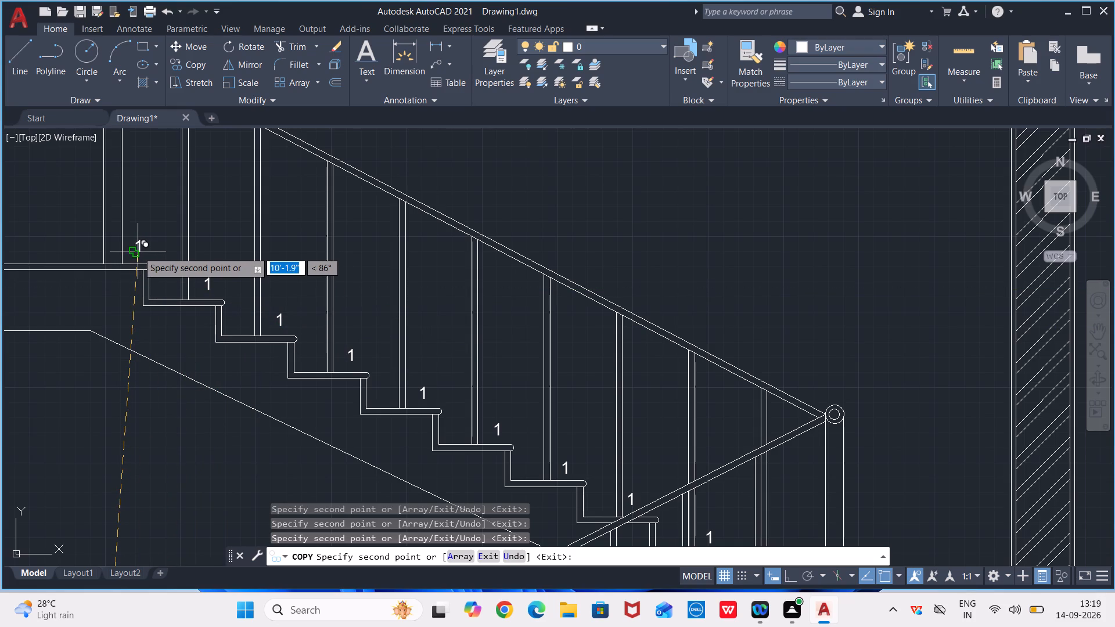
{"action": "middle_click_drag", "start_coordinate": [162, 266], "coordinate": [438, 334]}
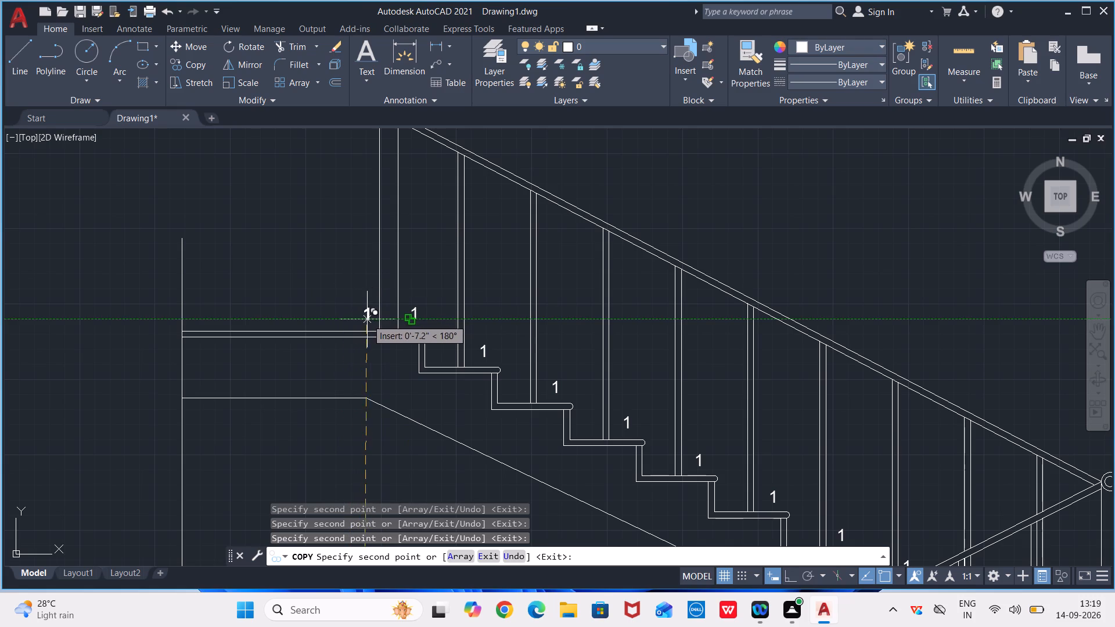
{"action": "scroll", "coordinate": [371, 324], "scroll_direction": "up", "scroll_amount": 2}
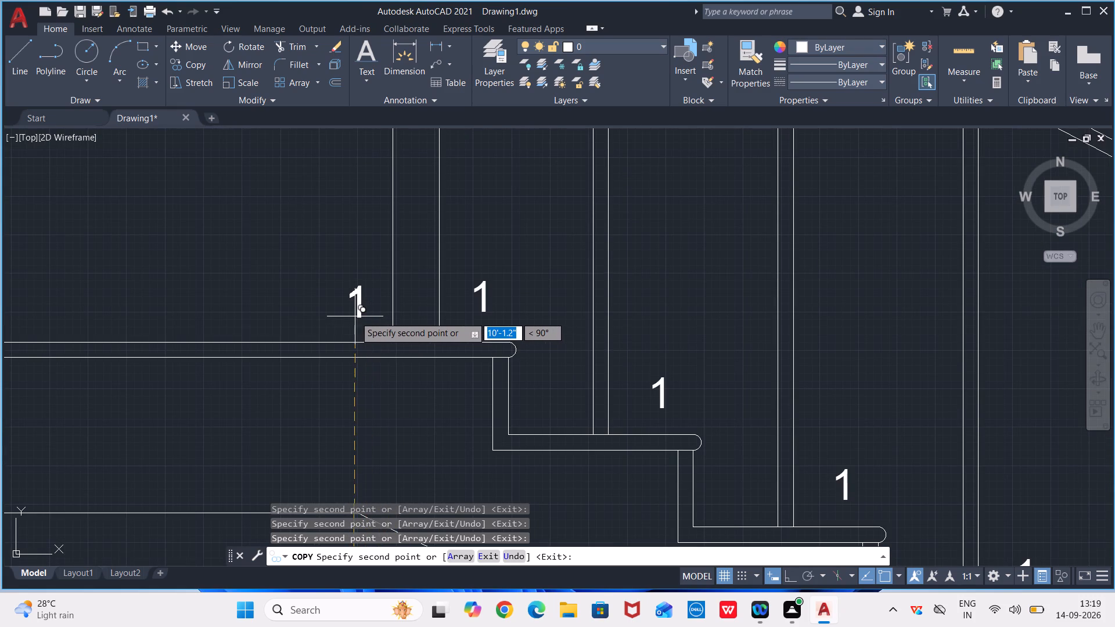
{"action": "left_click", "coordinate": [343, 318]}
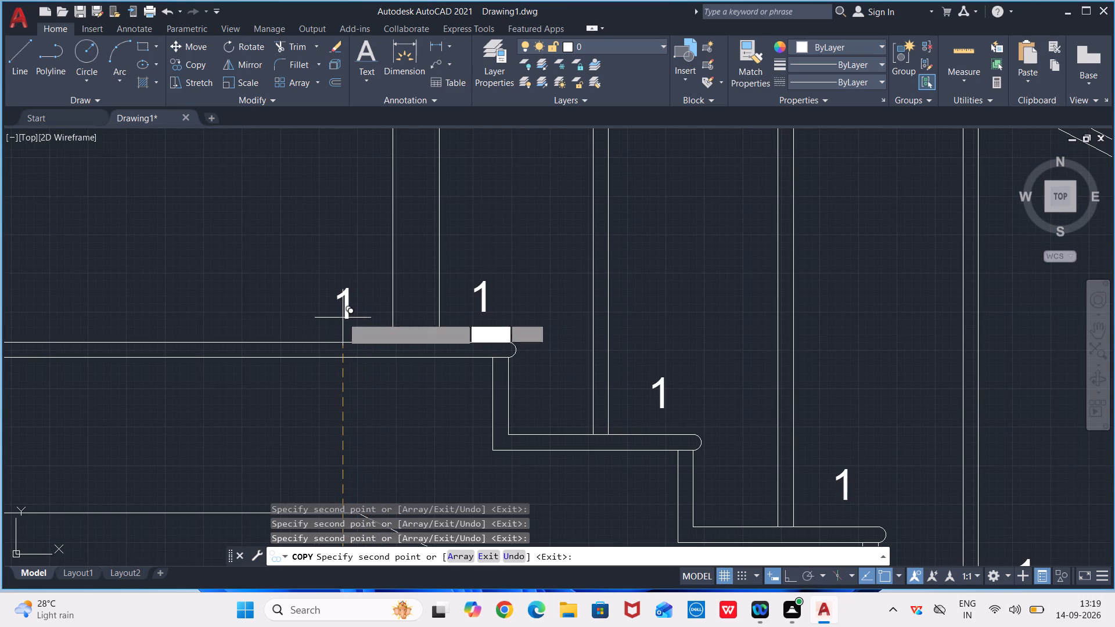
{"action": "key", "text": "Escape"}
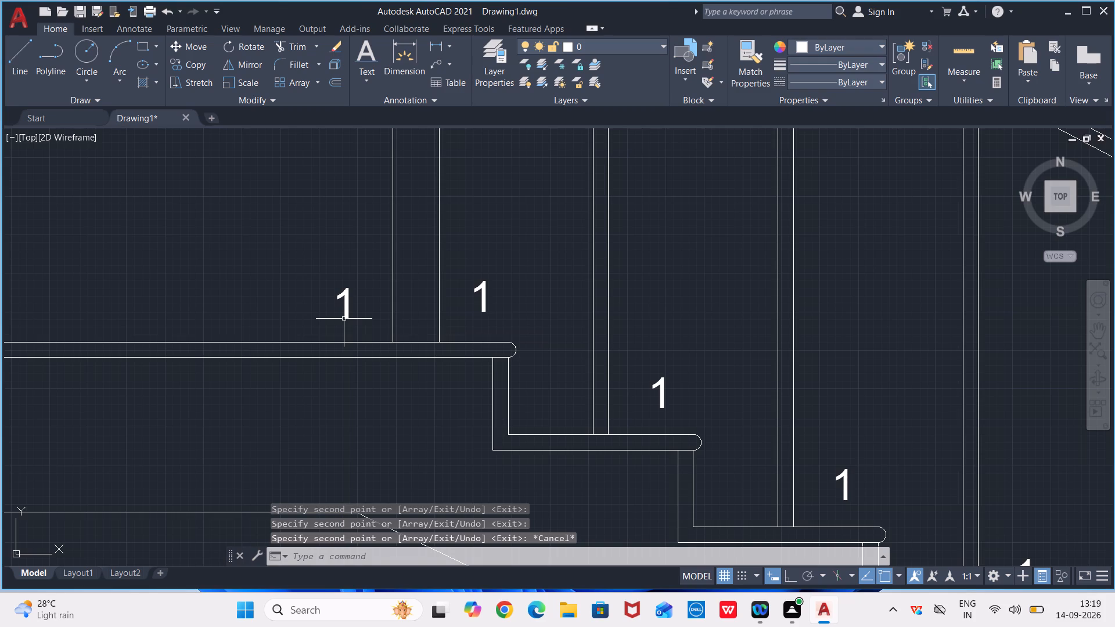
Erase the number "1" nearest the top landing's nosing.
{"action": "left_click", "coordinate": [483, 308]}
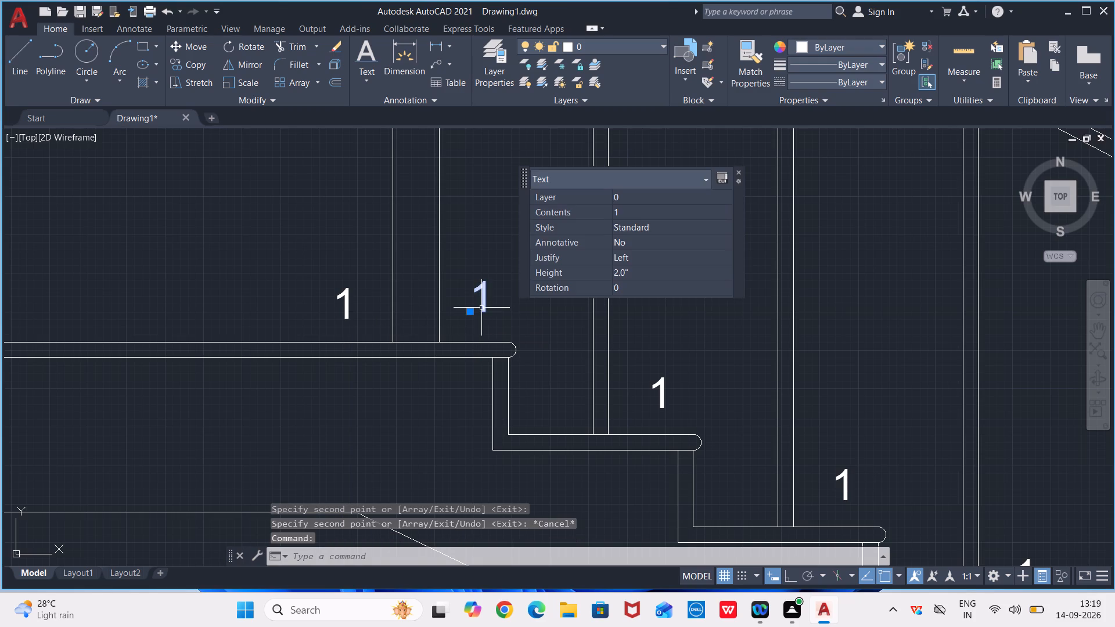
{"action": "key", "text": "Delete"}
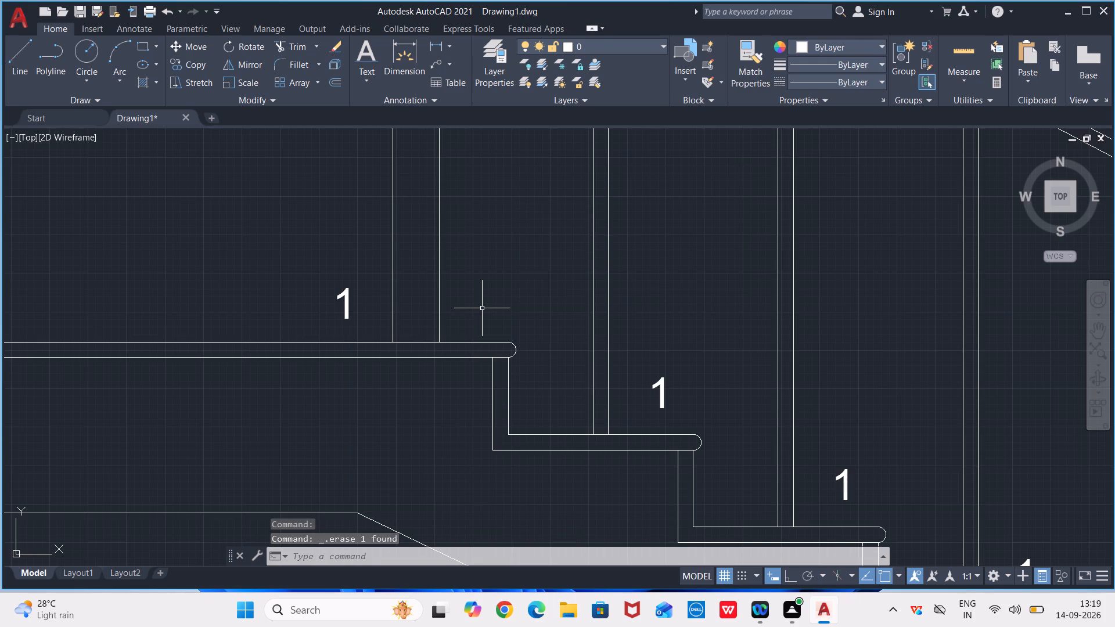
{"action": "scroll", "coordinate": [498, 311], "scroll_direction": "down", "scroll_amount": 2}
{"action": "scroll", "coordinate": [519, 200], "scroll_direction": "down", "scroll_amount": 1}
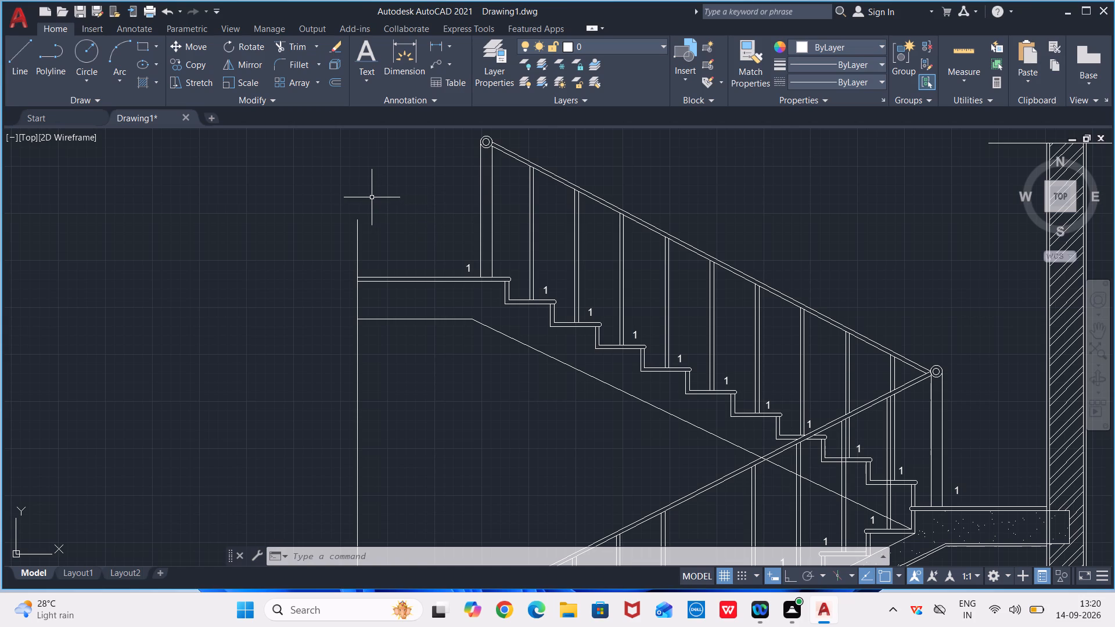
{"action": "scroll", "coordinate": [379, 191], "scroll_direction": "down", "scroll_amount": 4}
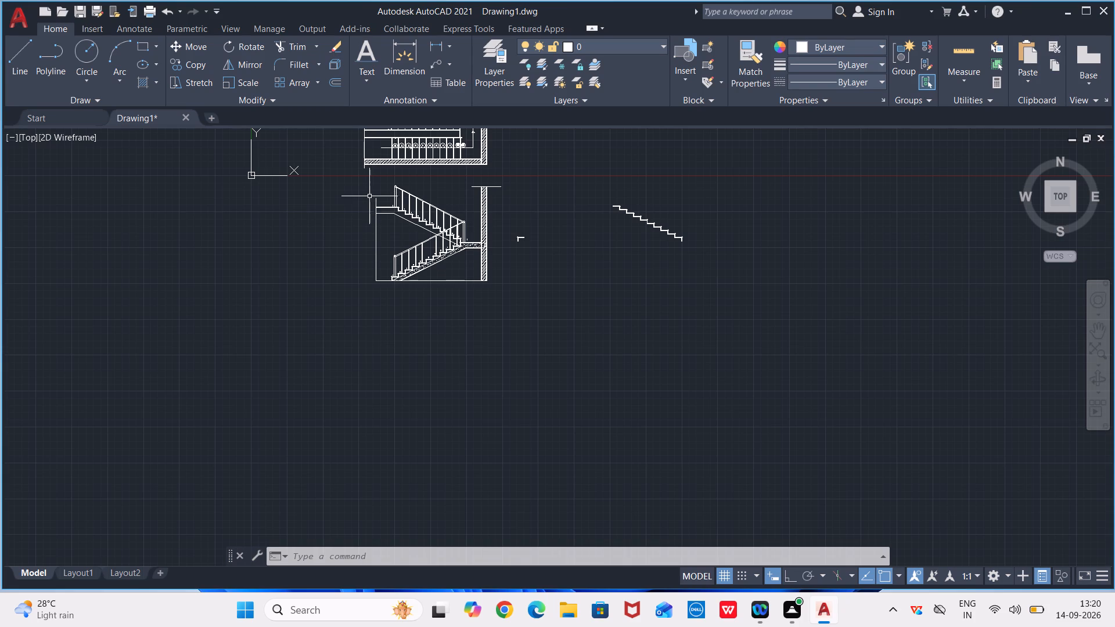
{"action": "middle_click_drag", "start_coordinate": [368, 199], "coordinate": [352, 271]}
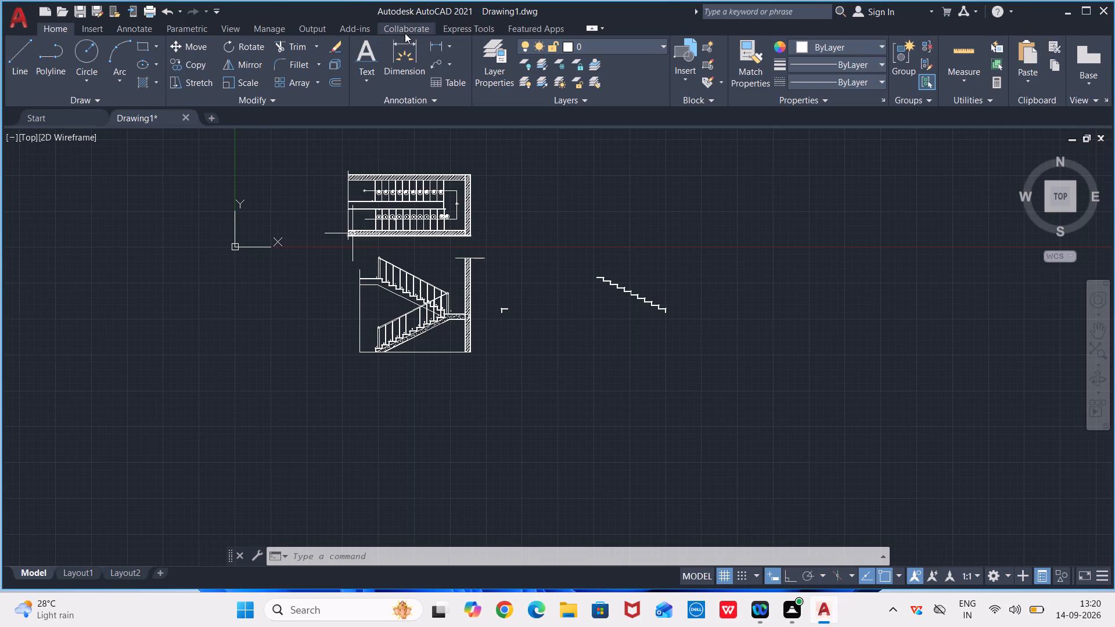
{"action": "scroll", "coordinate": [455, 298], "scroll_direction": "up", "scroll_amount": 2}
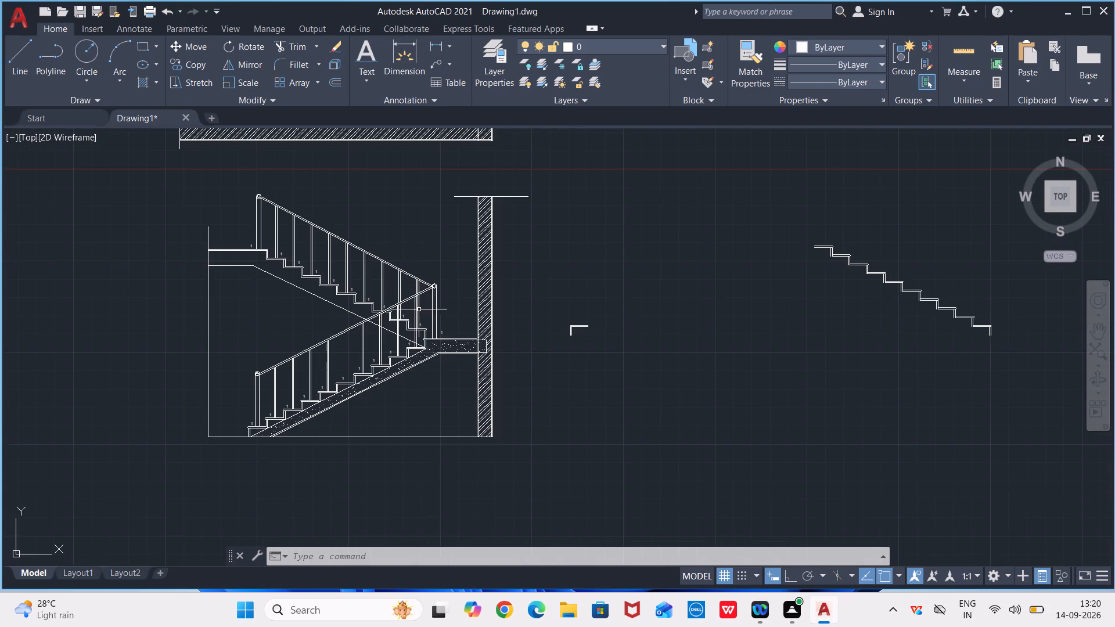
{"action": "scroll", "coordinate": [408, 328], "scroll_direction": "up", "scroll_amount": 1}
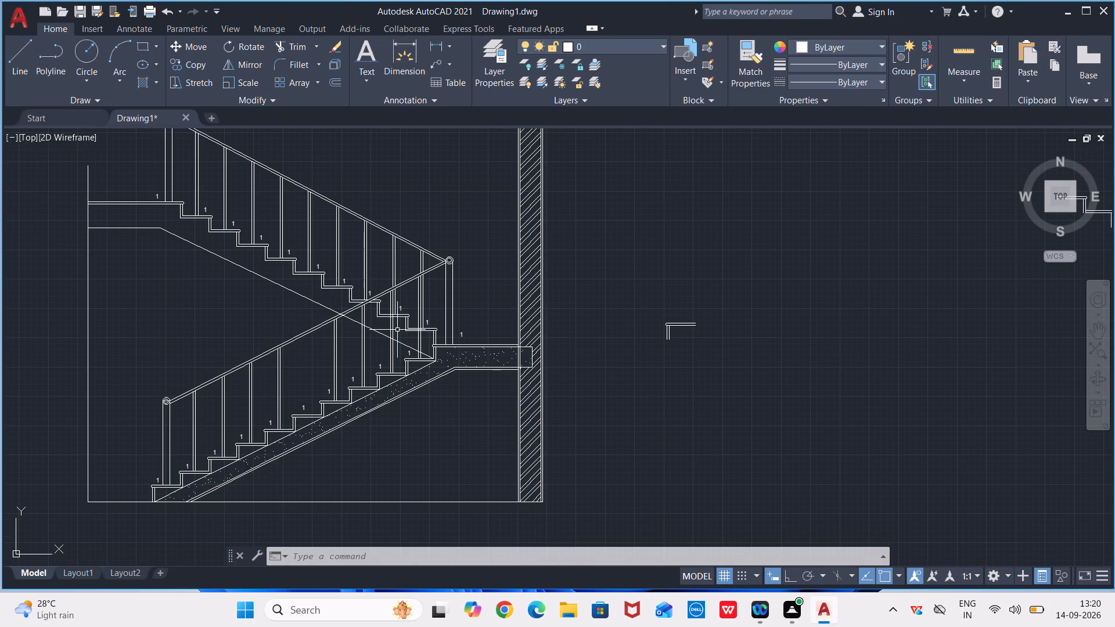
Edit the number texts on the lower flight's second, third and fourth treads to read 2, 3 and 4.
{"action": "middle_click_drag", "start_coordinate": [407, 345], "coordinate": [556, 313]}
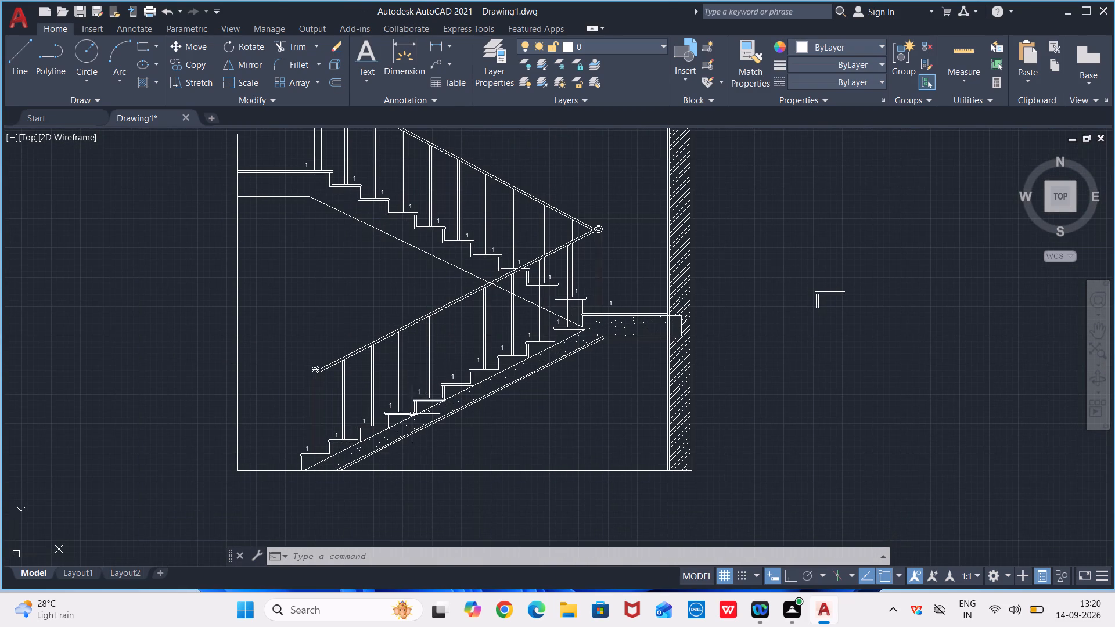
{"action": "scroll", "coordinate": [367, 444], "scroll_direction": "up", "scroll_amount": 2}
{"action": "key", "text": "t"}
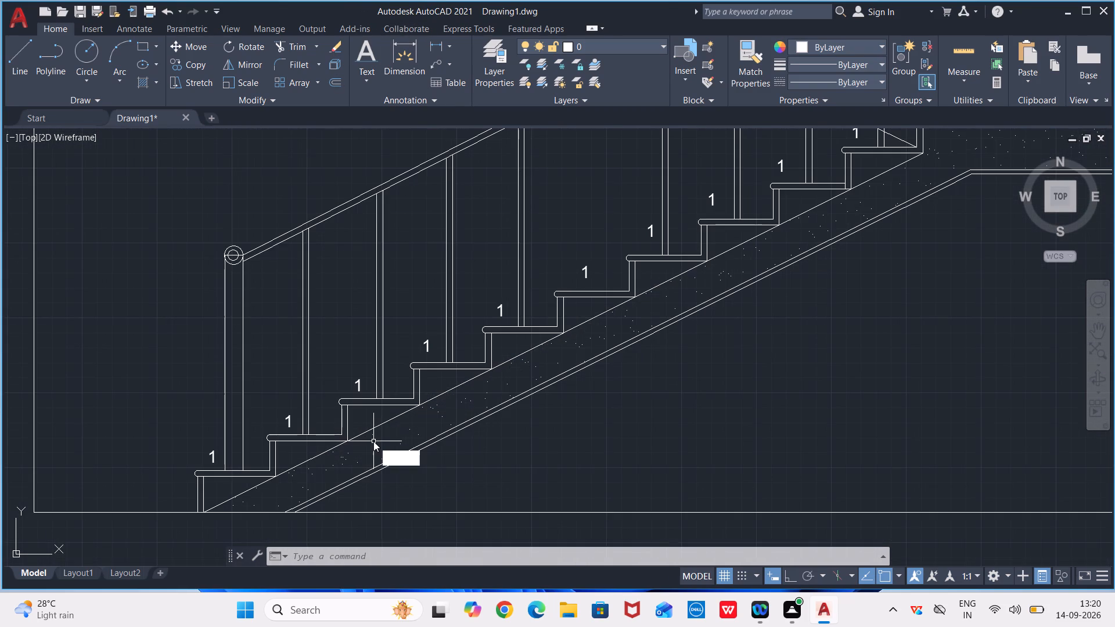
{"action": "key", "text": "e"}
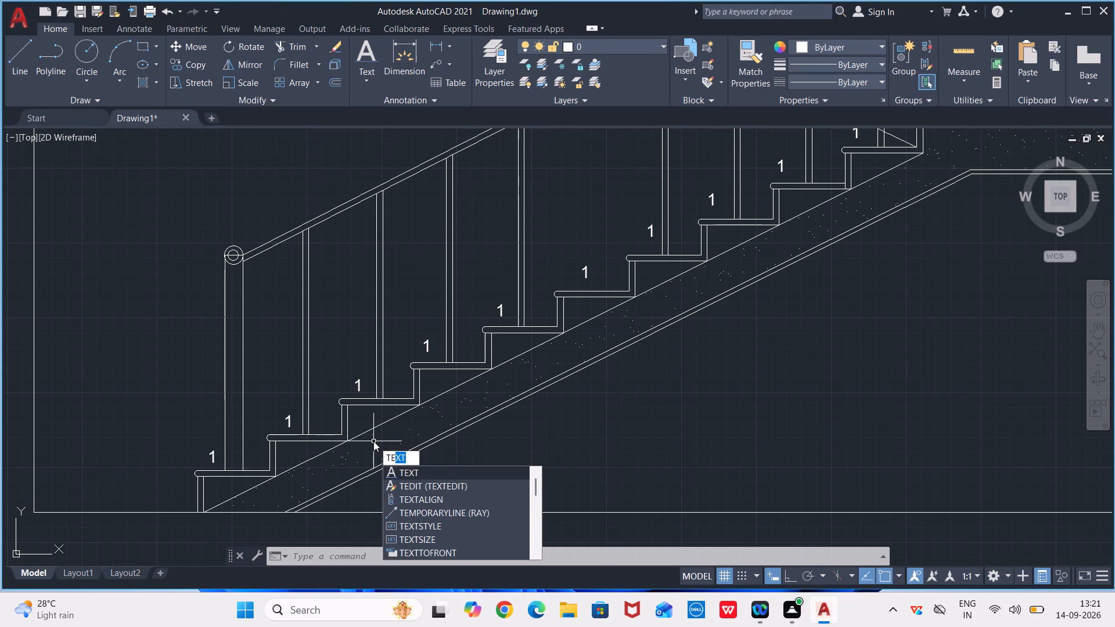
{"action": "left_click", "coordinate": [447, 481]}
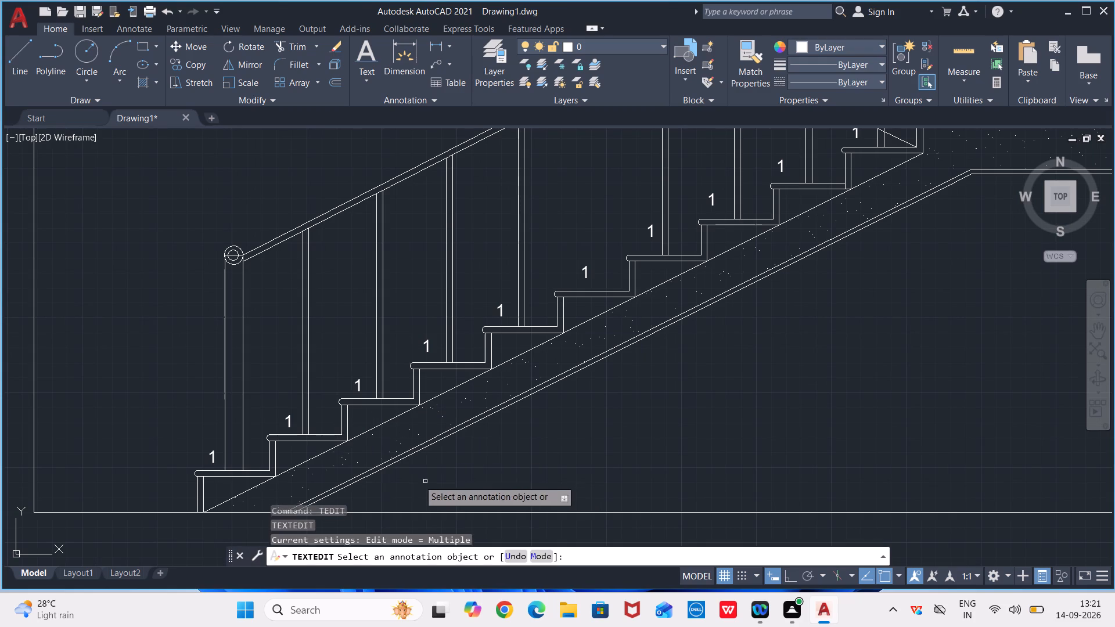
{"action": "left_click", "coordinate": [289, 422]}
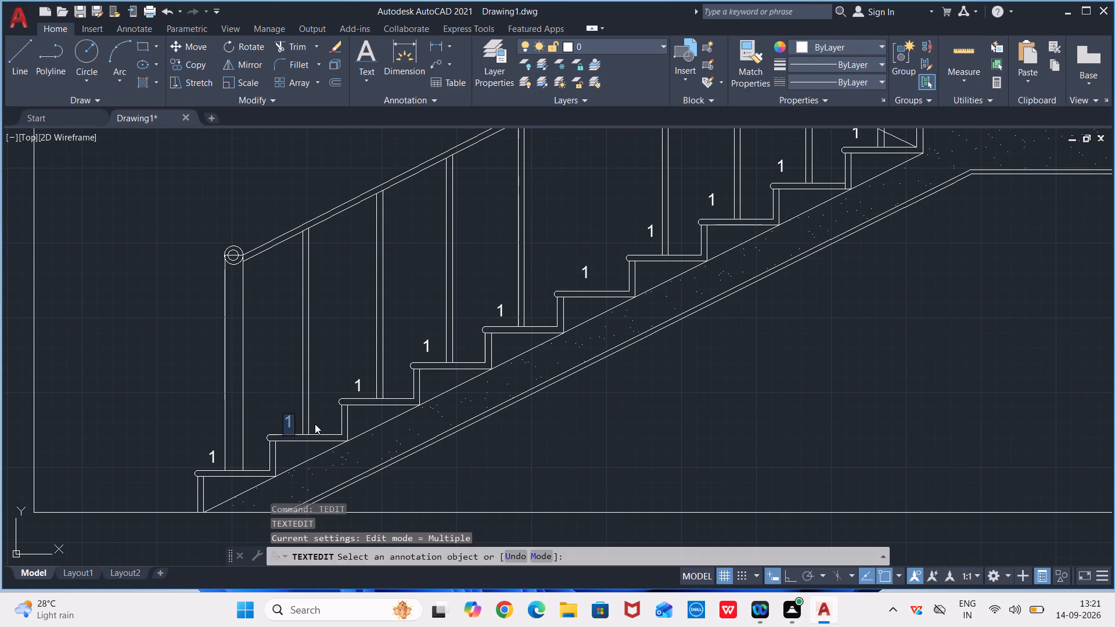
{"action": "key", "text": "2"}
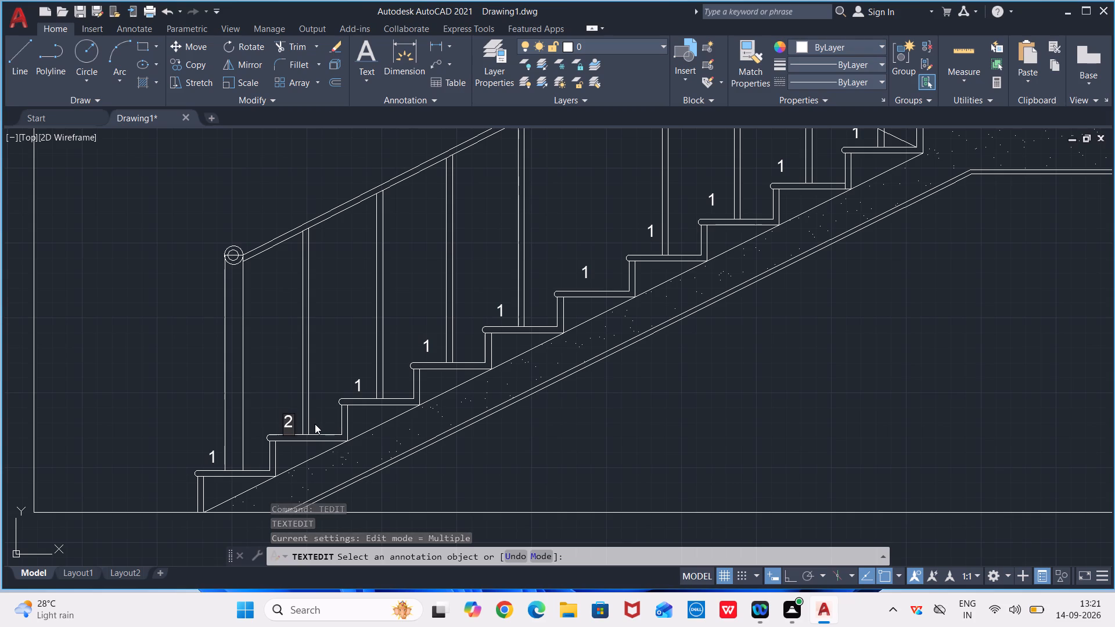
{"action": "key", "text": "Return"}
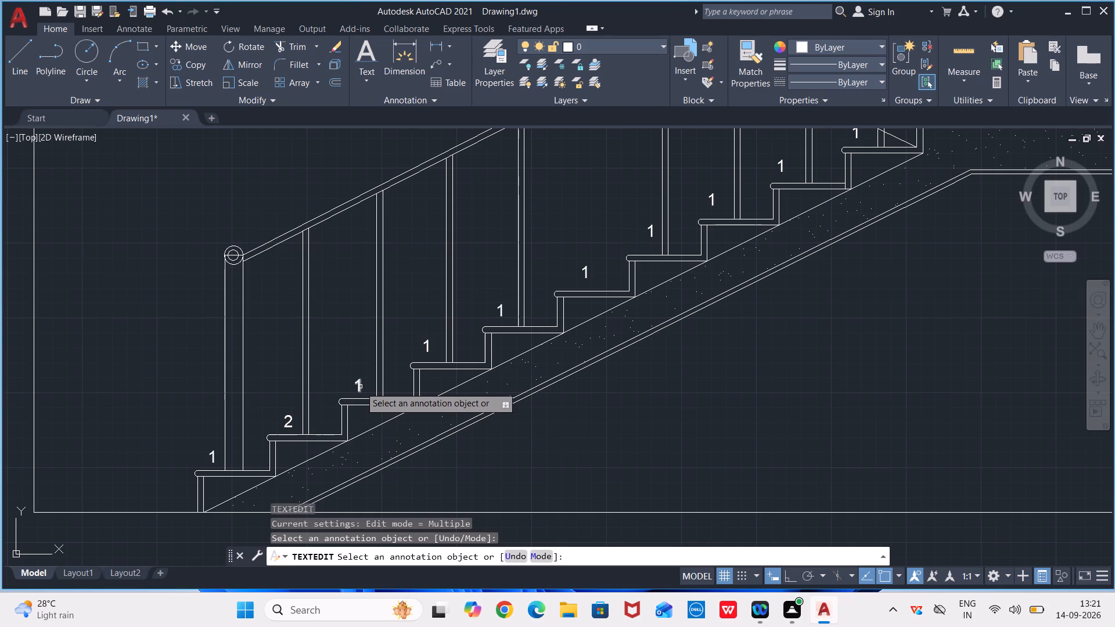
{"action": "left_click", "coordinate": [360, 386]}
{"action": "key", "text": "3"}
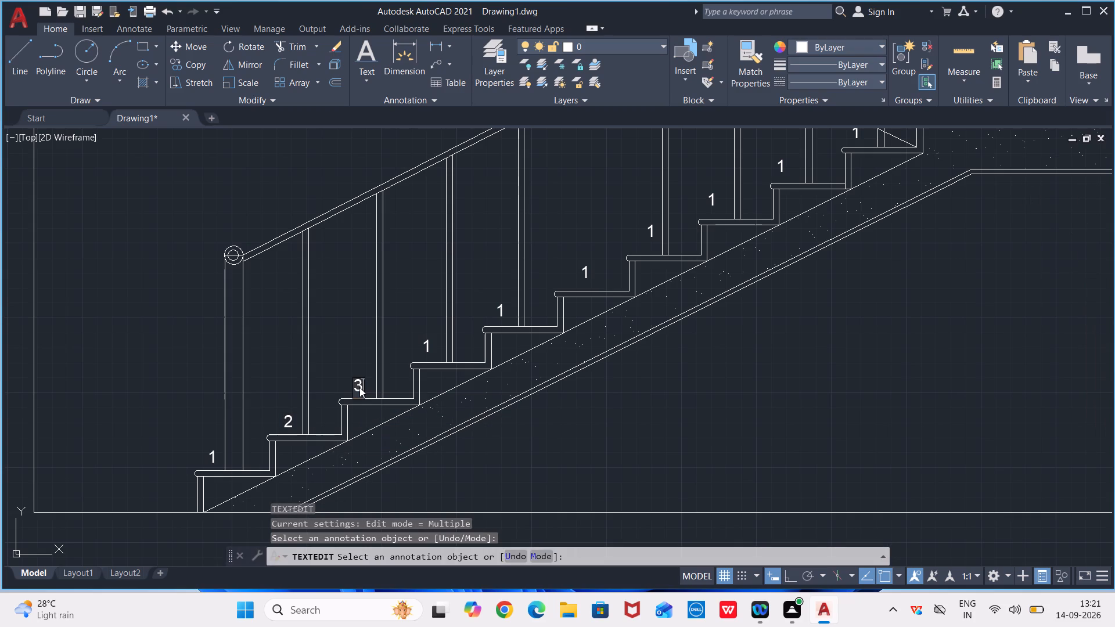
{"action": "key", "text": "Return"}
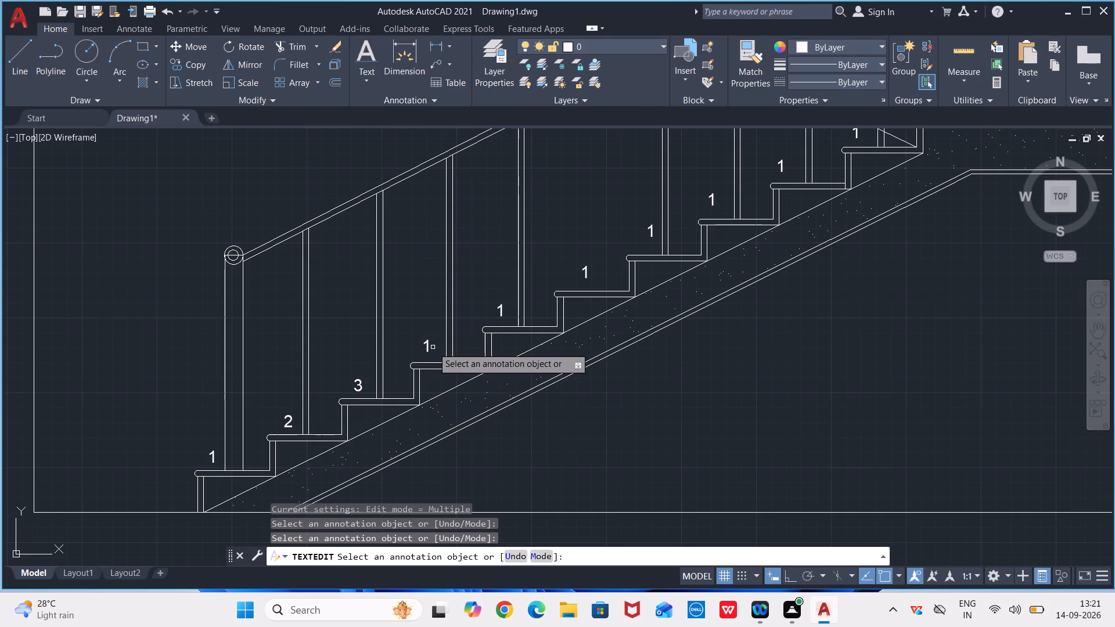
{"action": "left_click", "coordinate": [428, 348]}
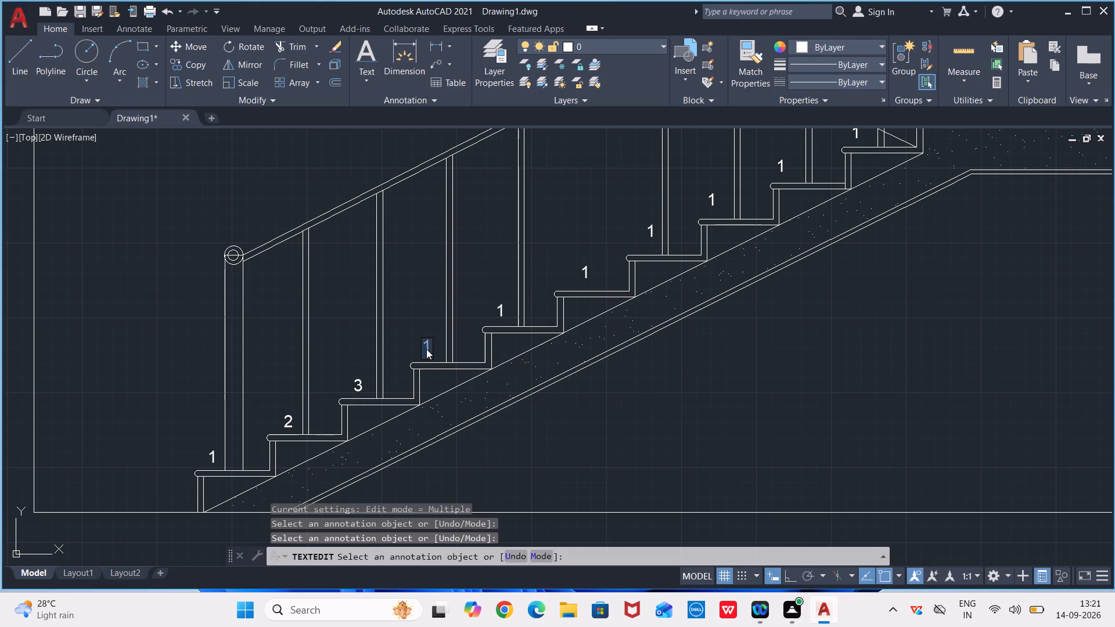
{"action": "key", "text": "4"}
{"action": "key", "text": "Return"}
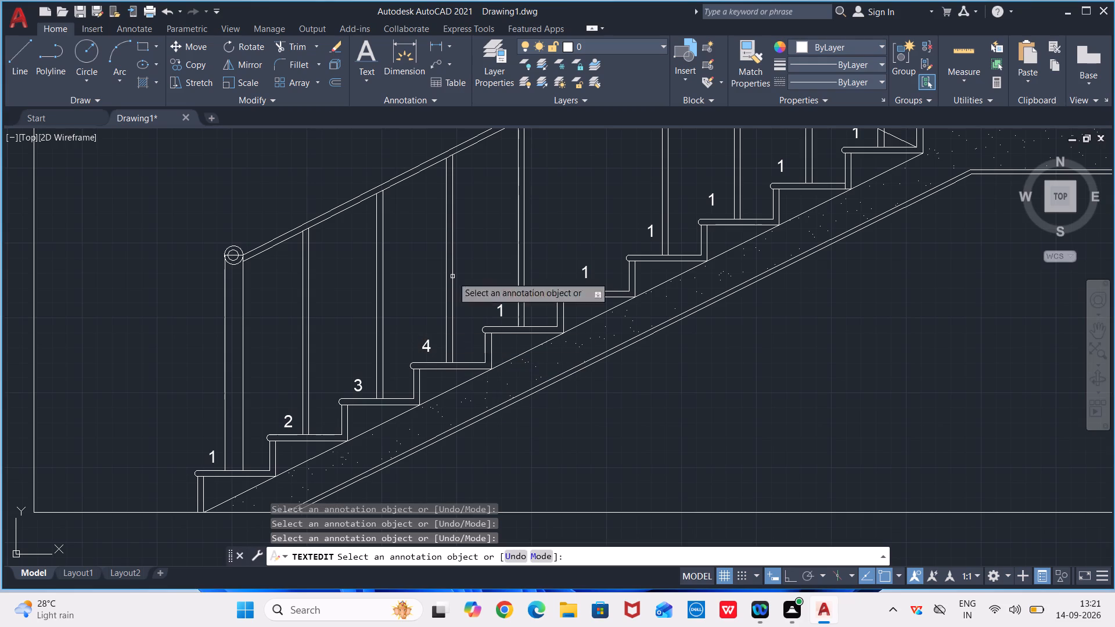
Change the number texts on the lower flight's fifth, sixth and seventh treads to 5, 6 and 7.
{"action": "left_click", "coordinate": [502, 310]}
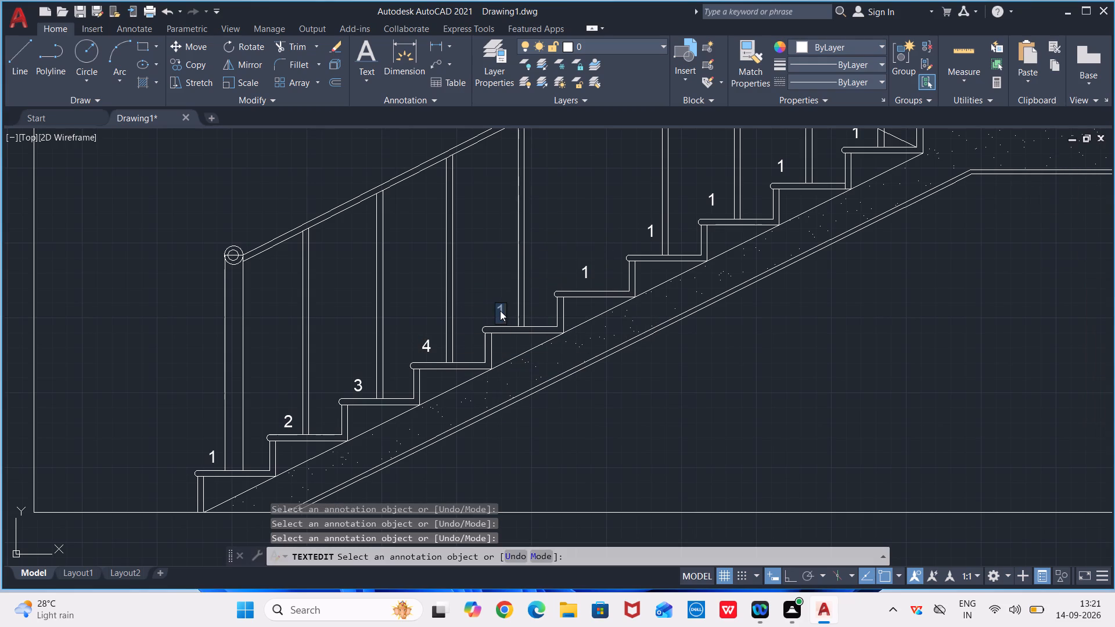
{"action": "key", "text": "5"}
{"action": "key", "text": "Return"}
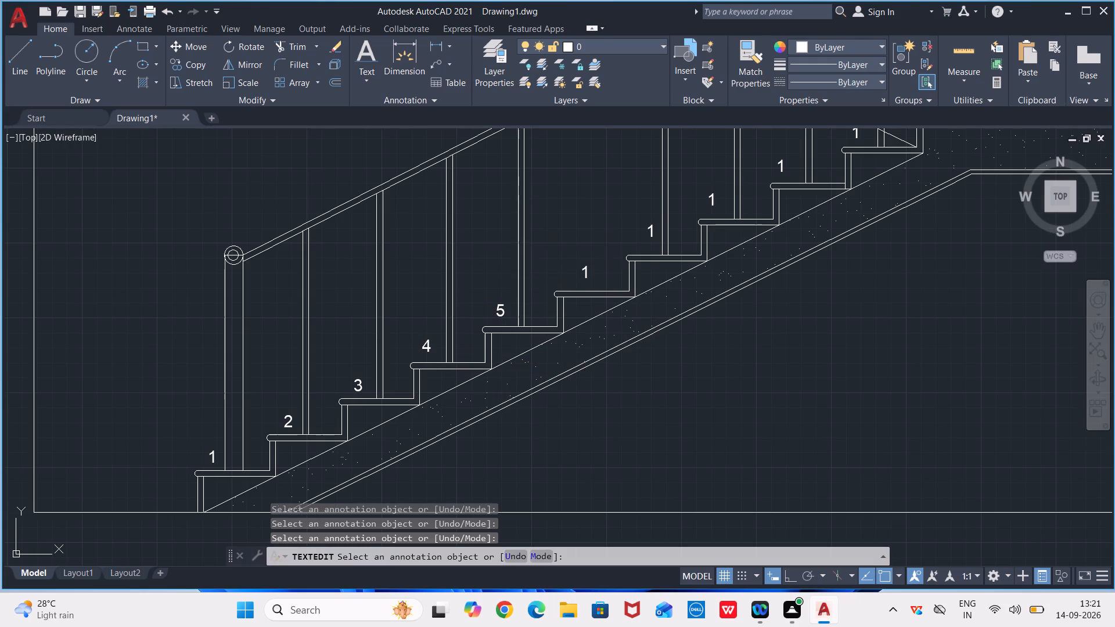
{"action": "left_click", "coordinate": [587, 273]}
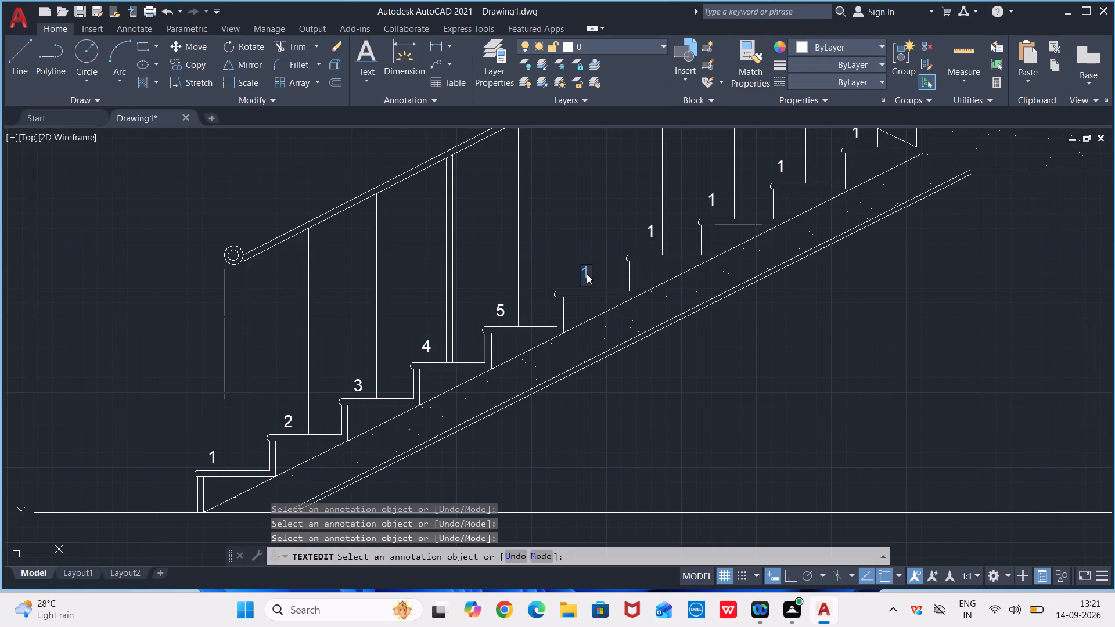
{"action": "key", "text": "6"}
{"action": "key", "text": "Return"}
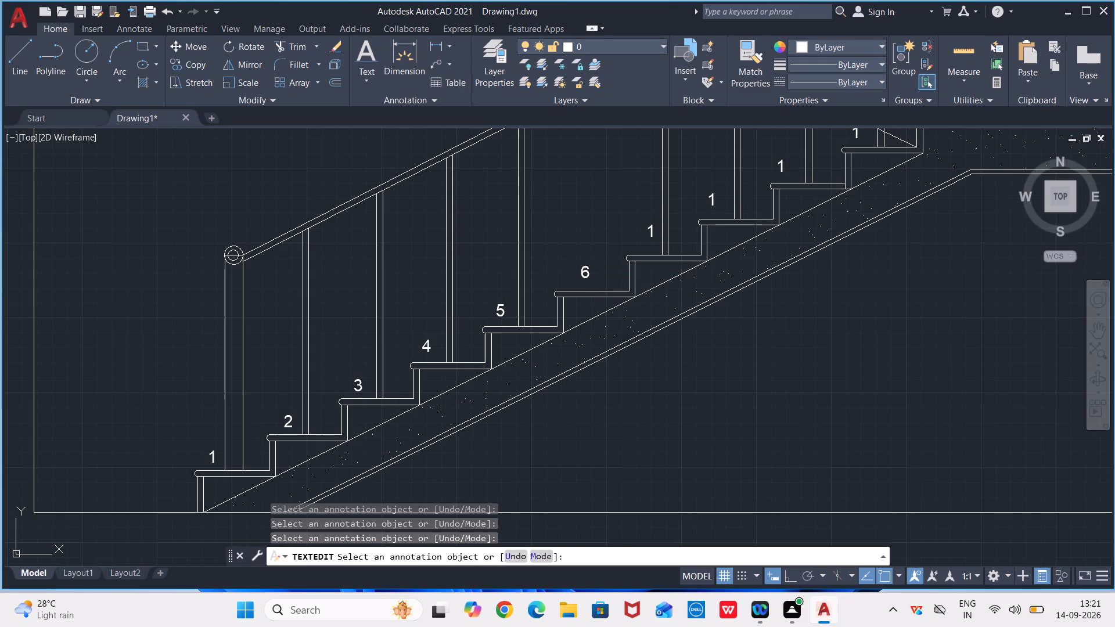
{"action": "middle_click_drag", "start_coordinate": [579, 268], "coordinate": [469, 353]}
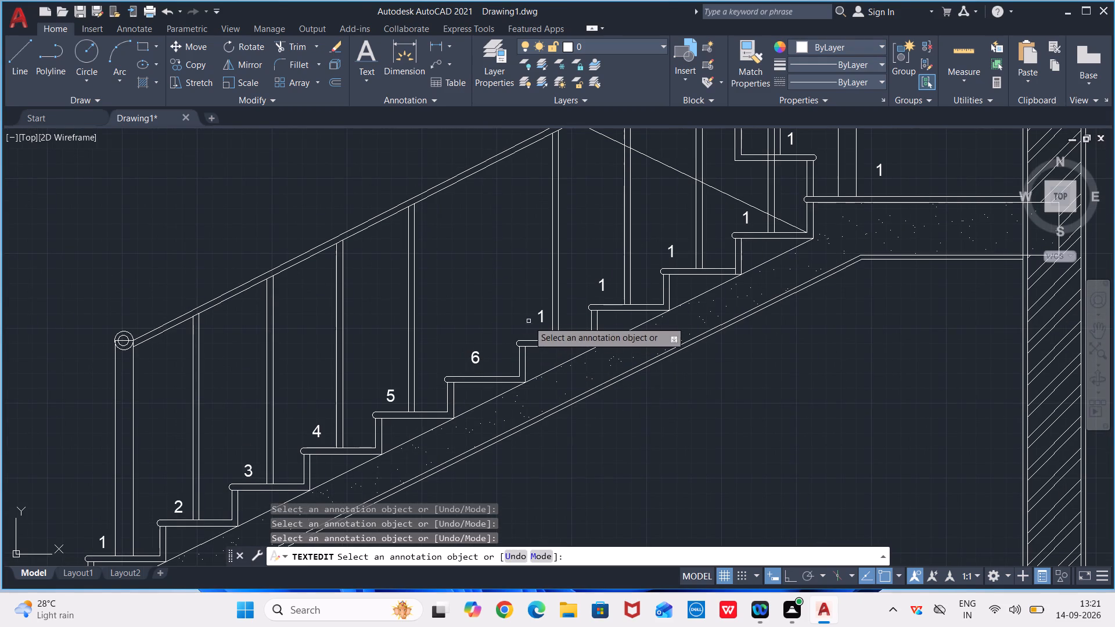
{"action": "left_click", "coordinate": [542, 316]}
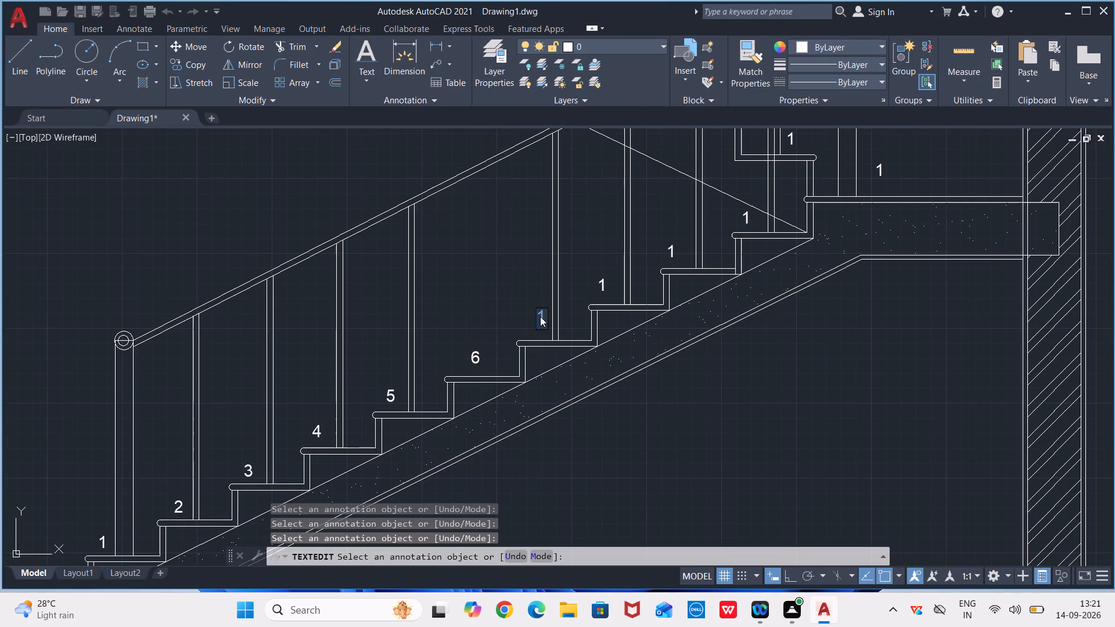
{"action": "key", "text": "7"}
{"action": "key", "text": "Return"}
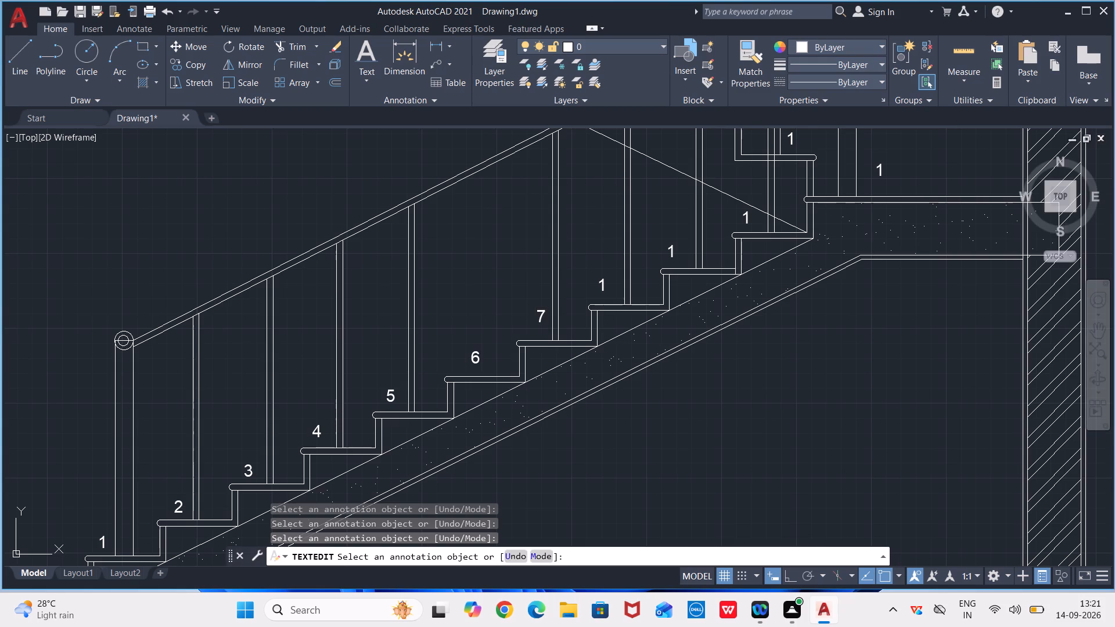
Change the number texts on the lower flight's eighth, ninth and tenth treads to 8, 9 and 10.
{"action": "left_click", "coordinate": [604, 285]}
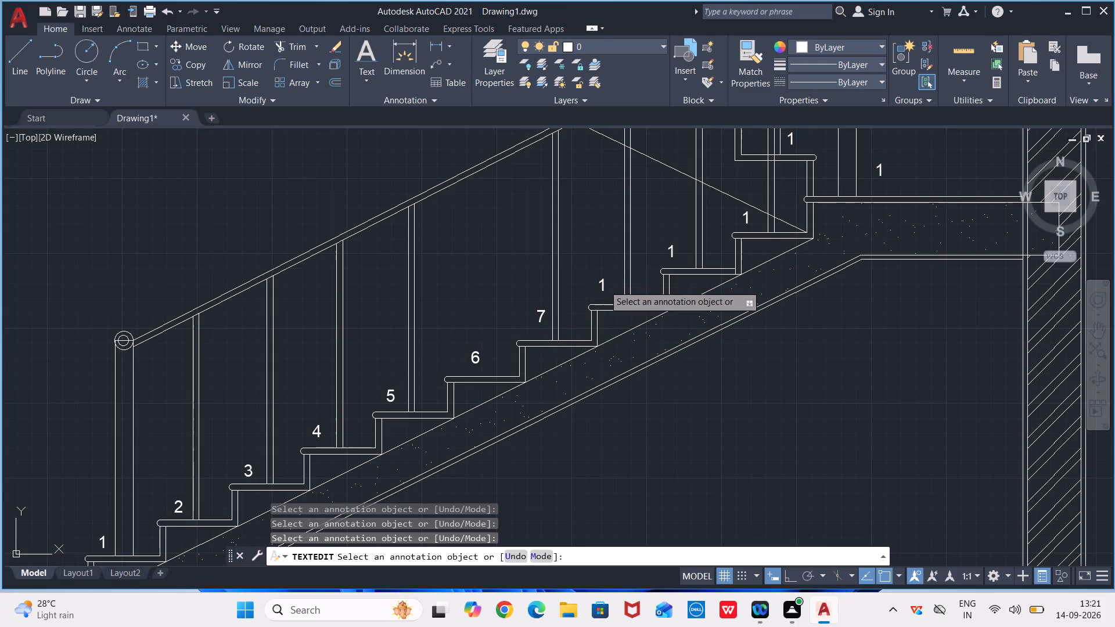
{"action": "key", "text": "8"}
{"action": "key", "text": "Return"}
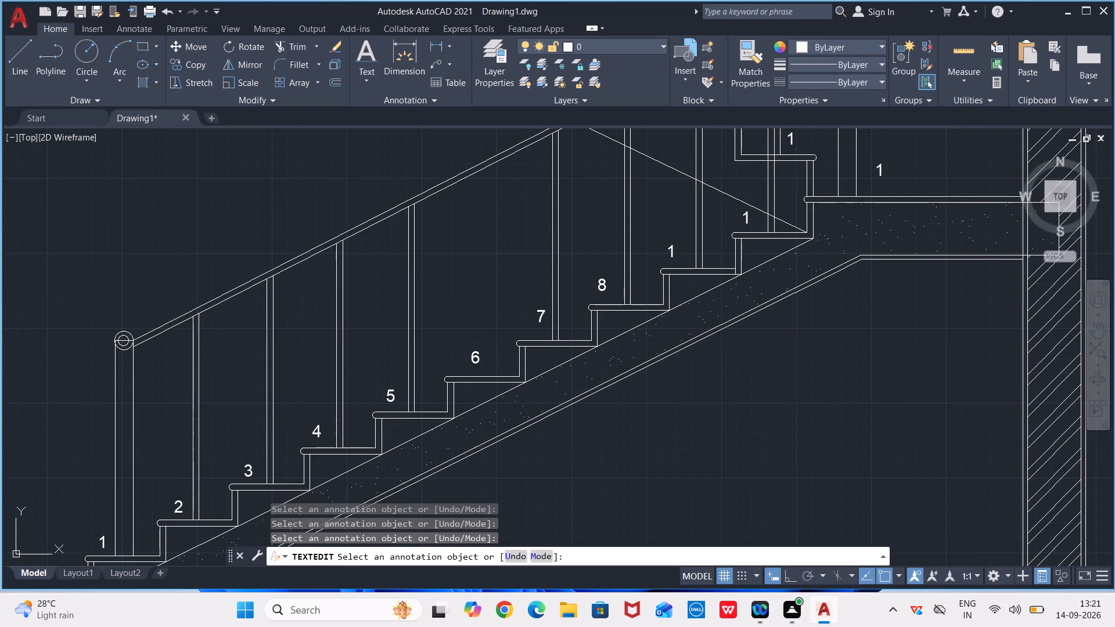
{"action": "left_click", "coordinate": [672, 250]}
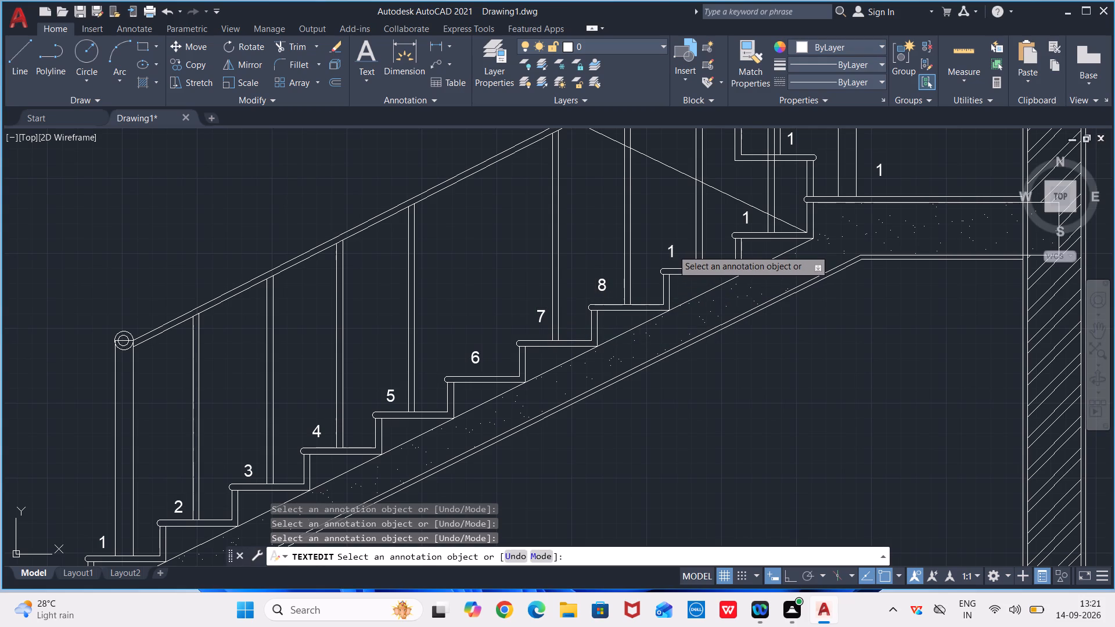
{"action": "key", "text": "9"}
{"action": "key", "text": "Return"}
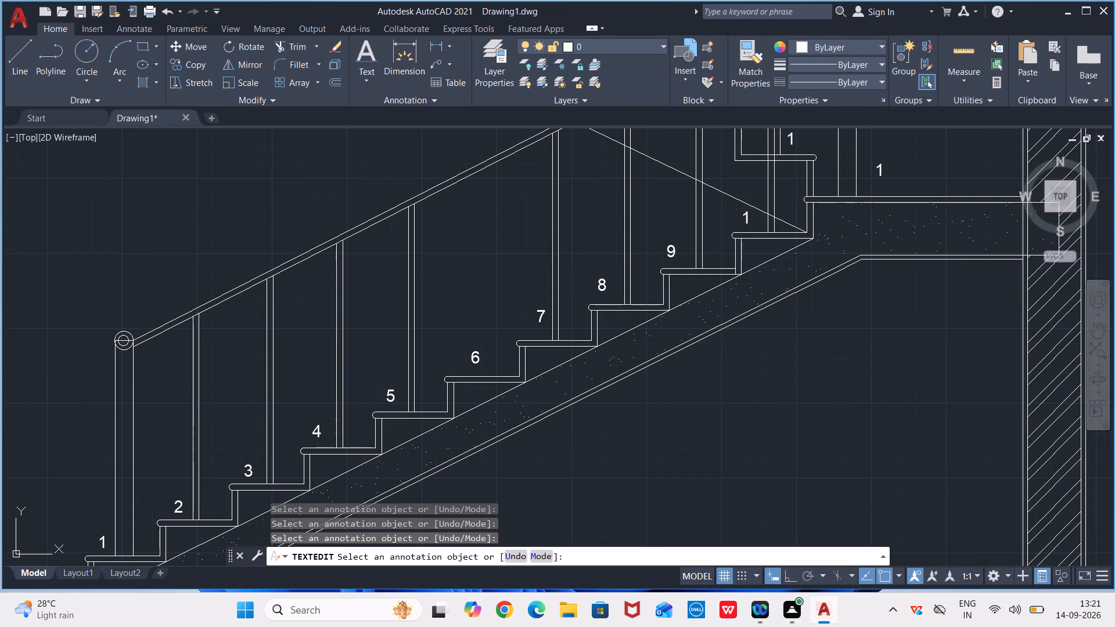
{"action": "left_click", "coordinate": [748, 215]}
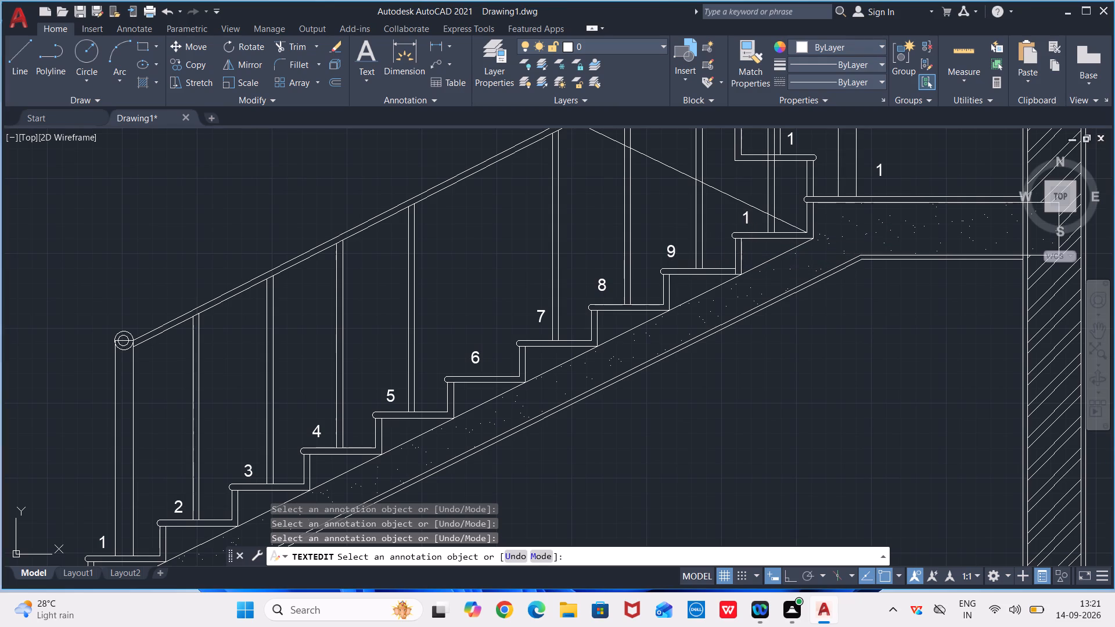
{"action": "type", "text": "10"}
{"action": "key", "text": "Return"}
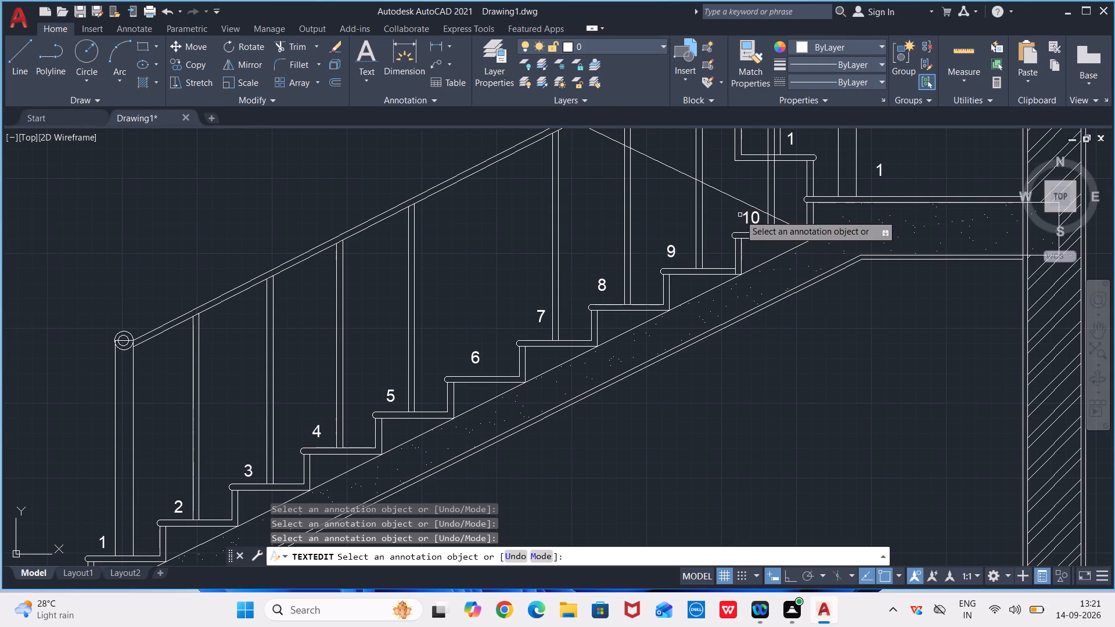
Change the number text on the mid-landing beside the newel post to 11.
{"action": "left_click", "coordinate": [882, 173]}
{"action": "type", "text": "11"}
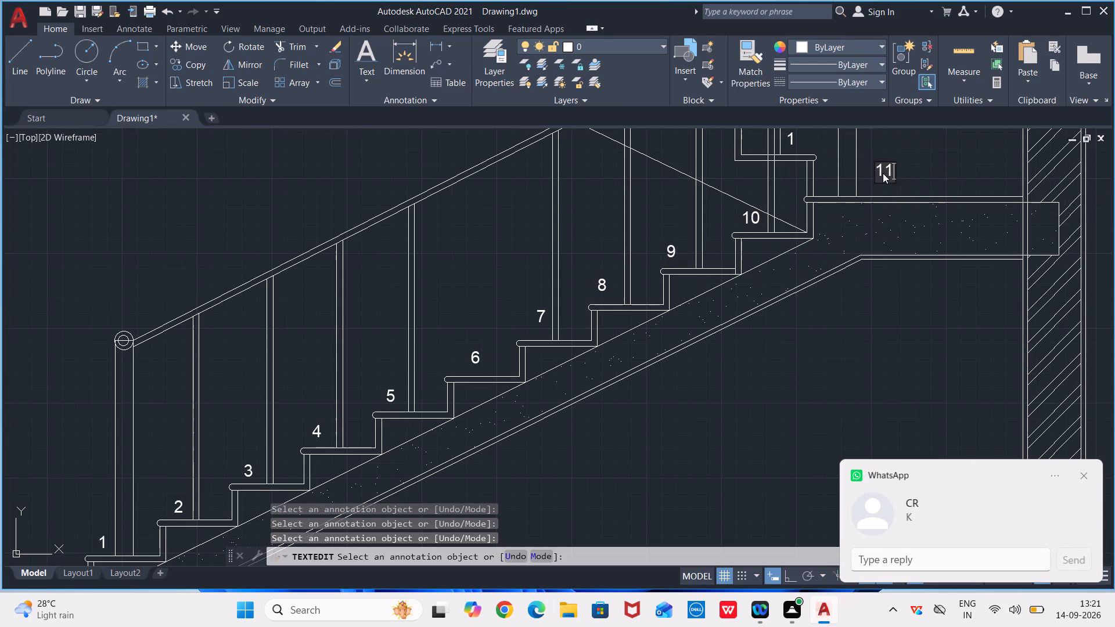
{"action": "key", "text": "Return"}
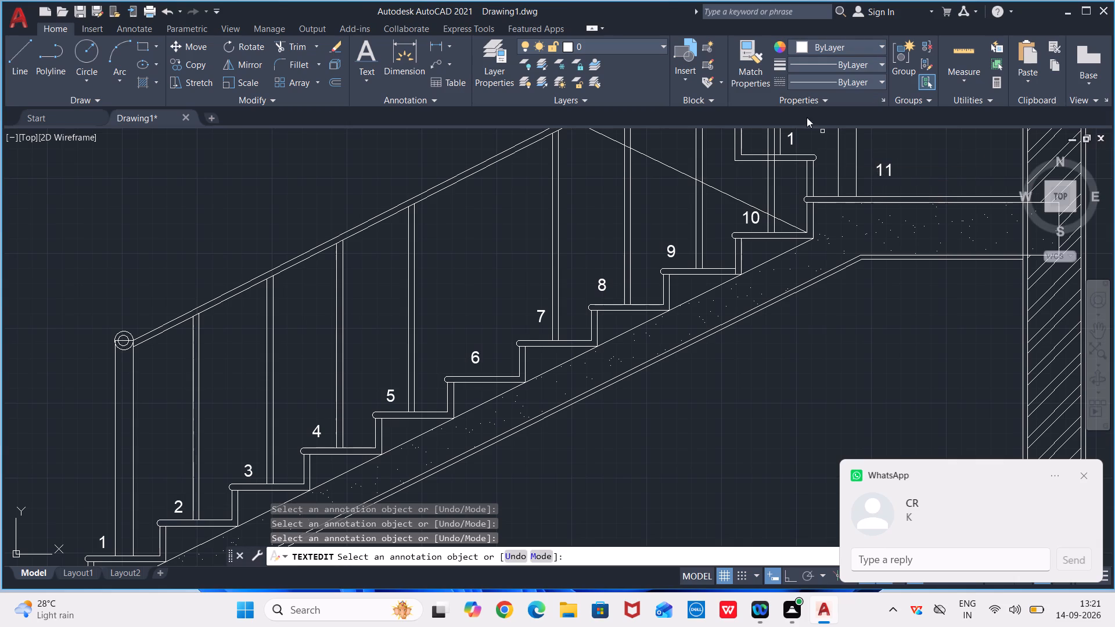
Change the number texts on the upper flight's first four treads above the mid-landing to 12, 13, 14 and 15.
{"action": "scroll", "coordinate": [804, 168], "scroll_direction": "down", "scroll_amount": 1}
{"action": "middle_click_drag", "start_coordinate": [804, 177], "coordinate": [795, 308]}
{"action": "left_click", "coordinate": [787, 283]}
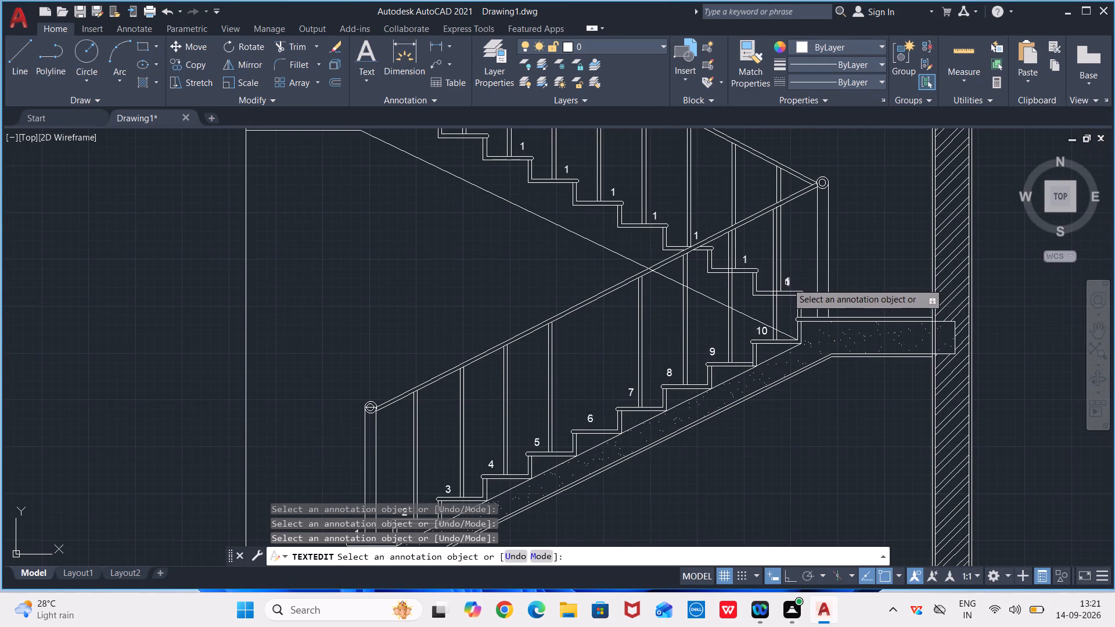
{"action": "type", "text": "12"}
{"action": "key", "text": "Return"}
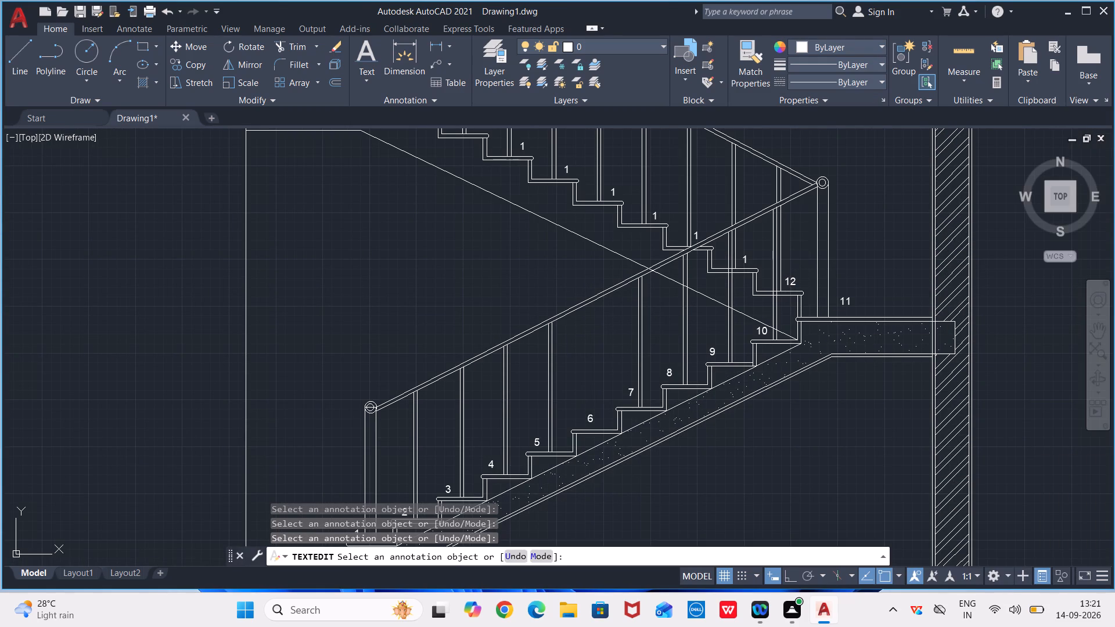
{"action": "left_click", "coordinate": [746, 258]}
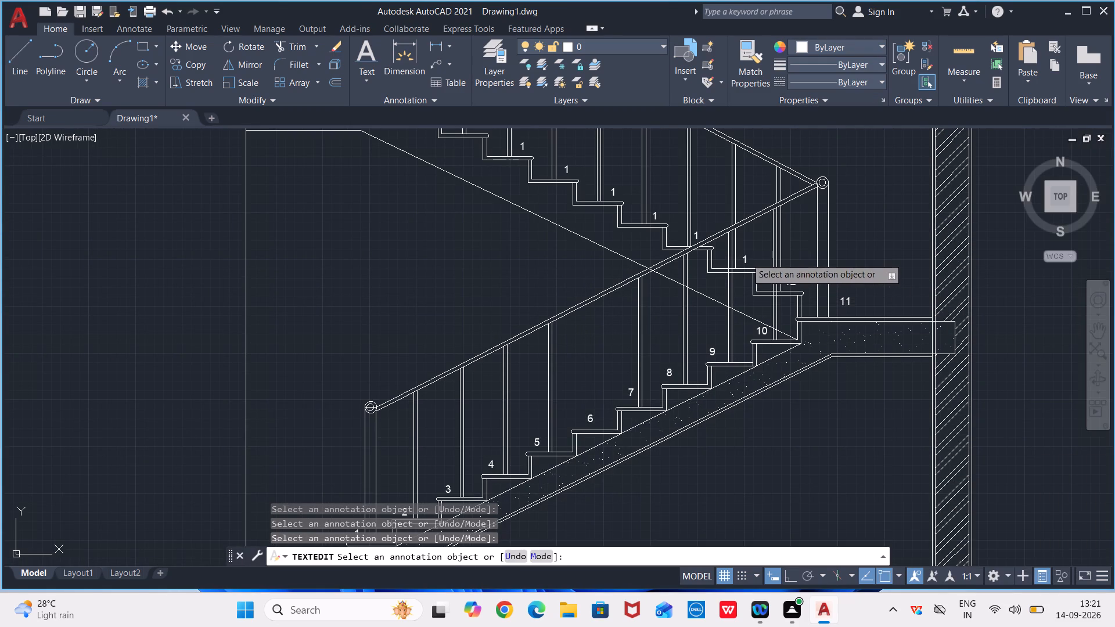
{"action": "type", "text": "13"}
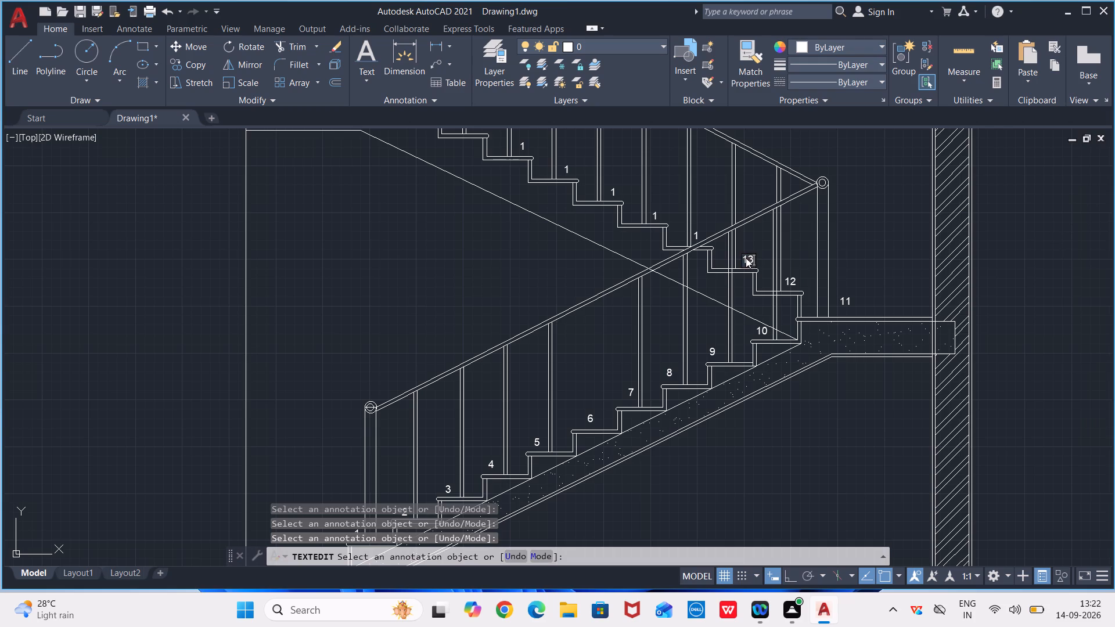
{"action": "key", "text": "Return"}
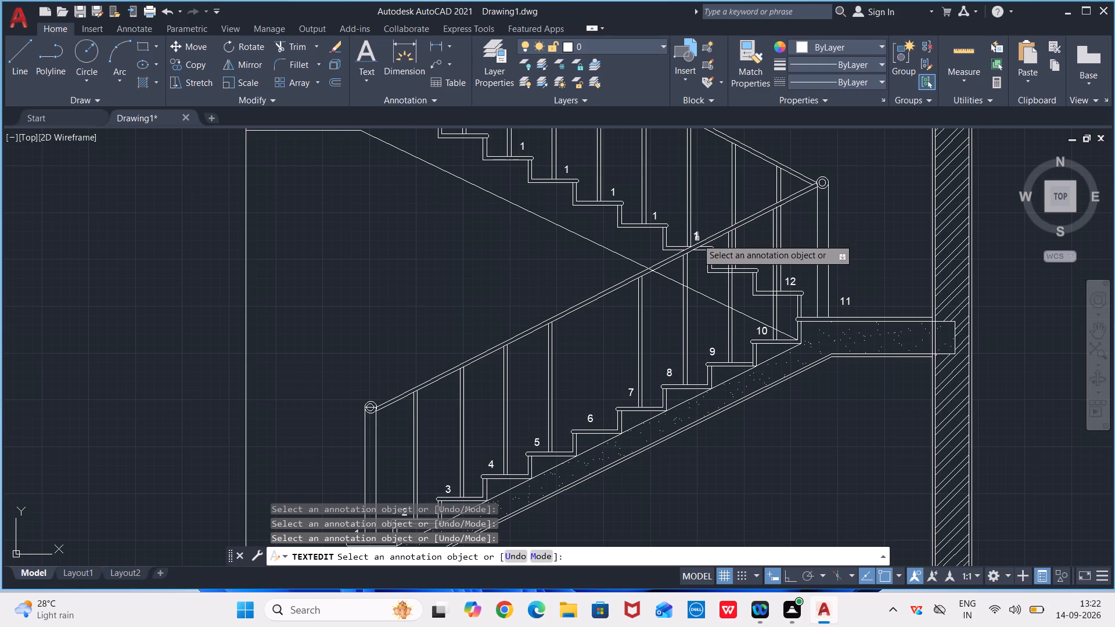
{"action": "left_click", "coordinate": [695, 237]}
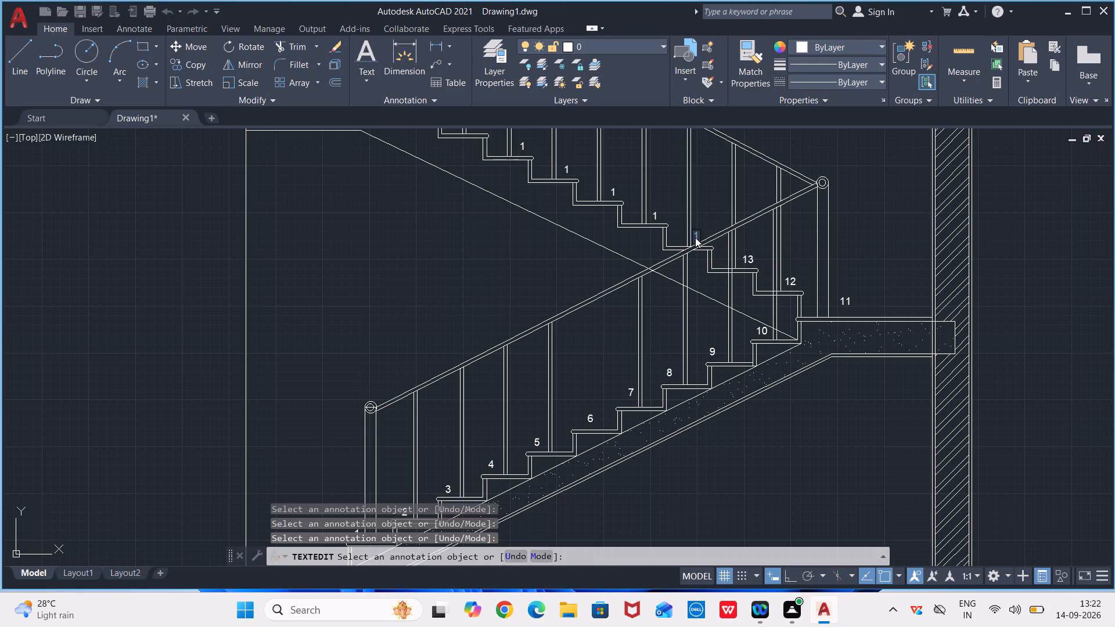
{"action": "type", "text": "14"}
{"action": "key", "text": "Return"}
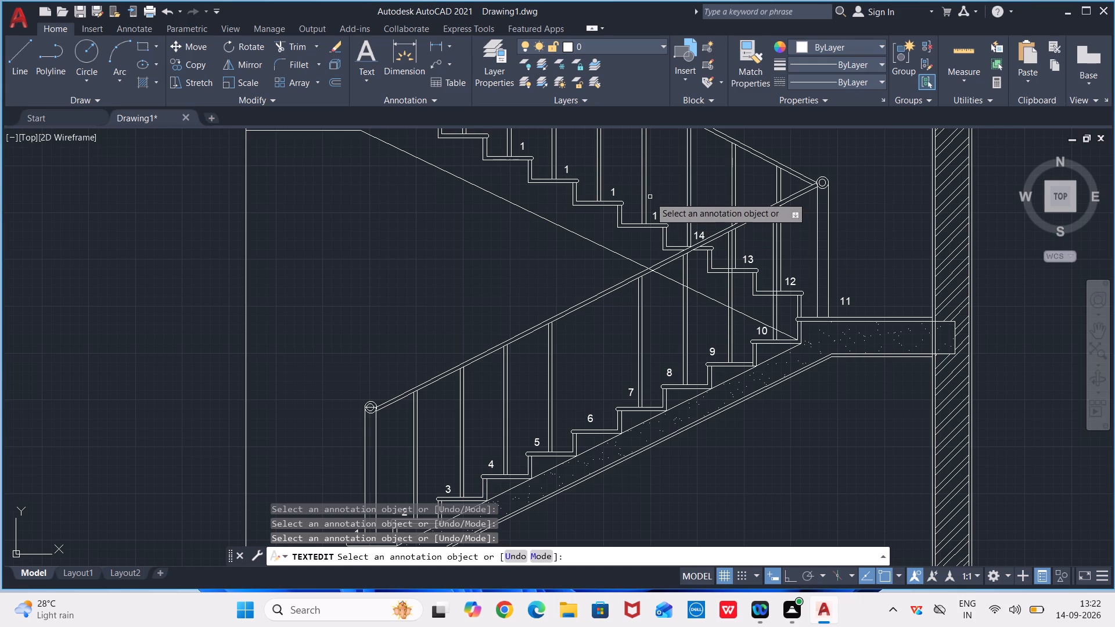
{"action": "left_click", "coordinate": [656, 211]}
{"action": "type", "text": "15"}
{"action": "key", "text": "space"}
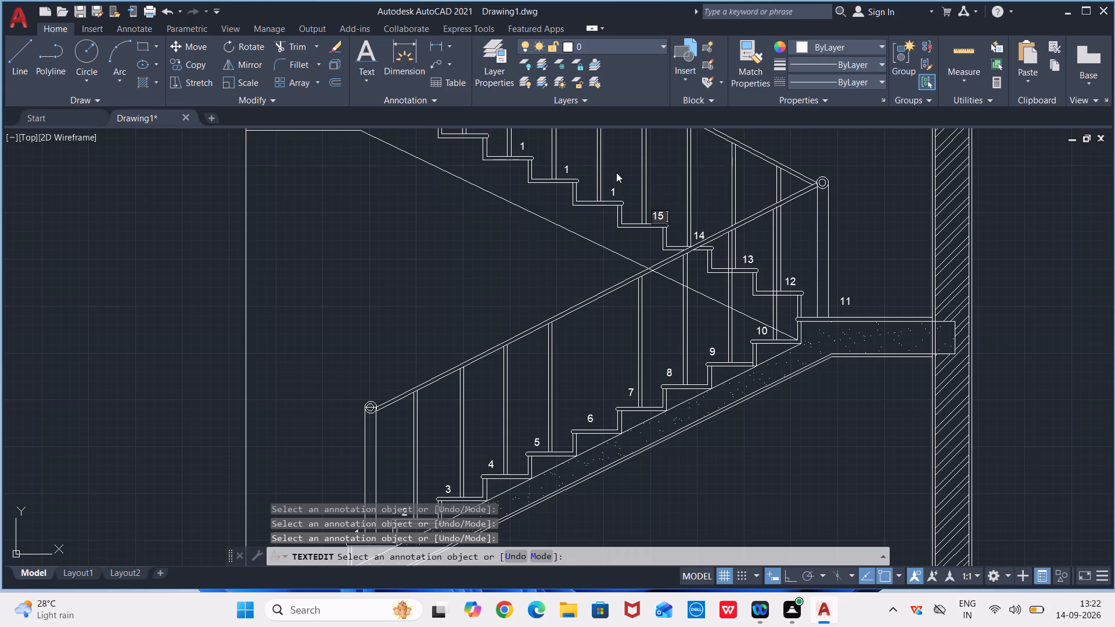
{"action": "left_click", "coordinate": [611, 186]}
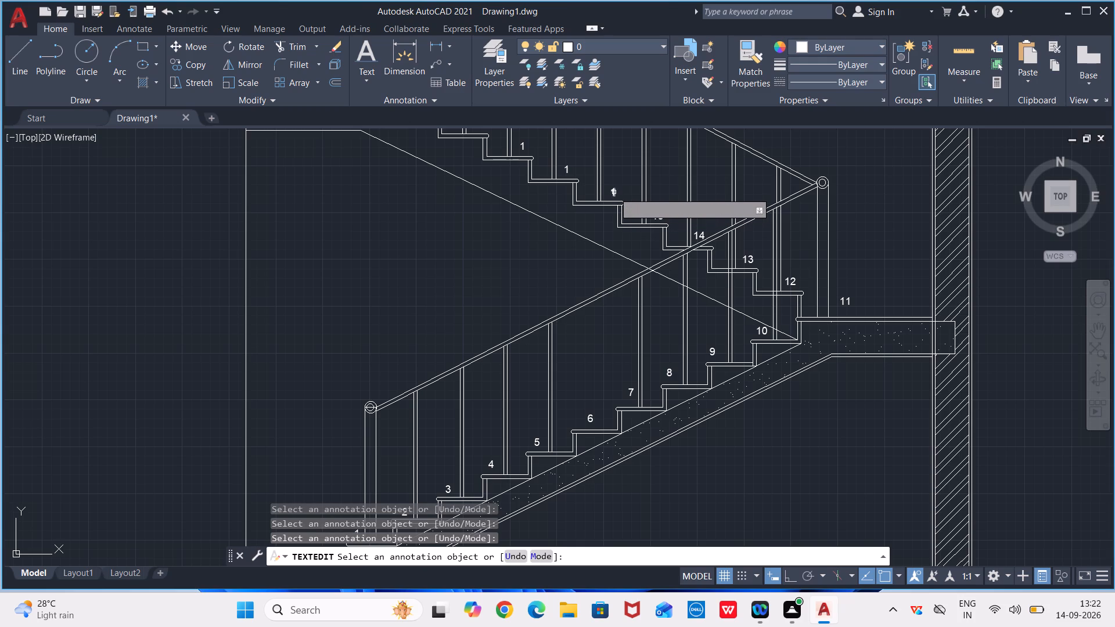
Change the number texts on the upper flight's fifth, sixth and seventh treads to 16, 17 and 18.
{"action": "left_click", "coordinate": [614, 192]}
{"action": "type", "text": "16"}
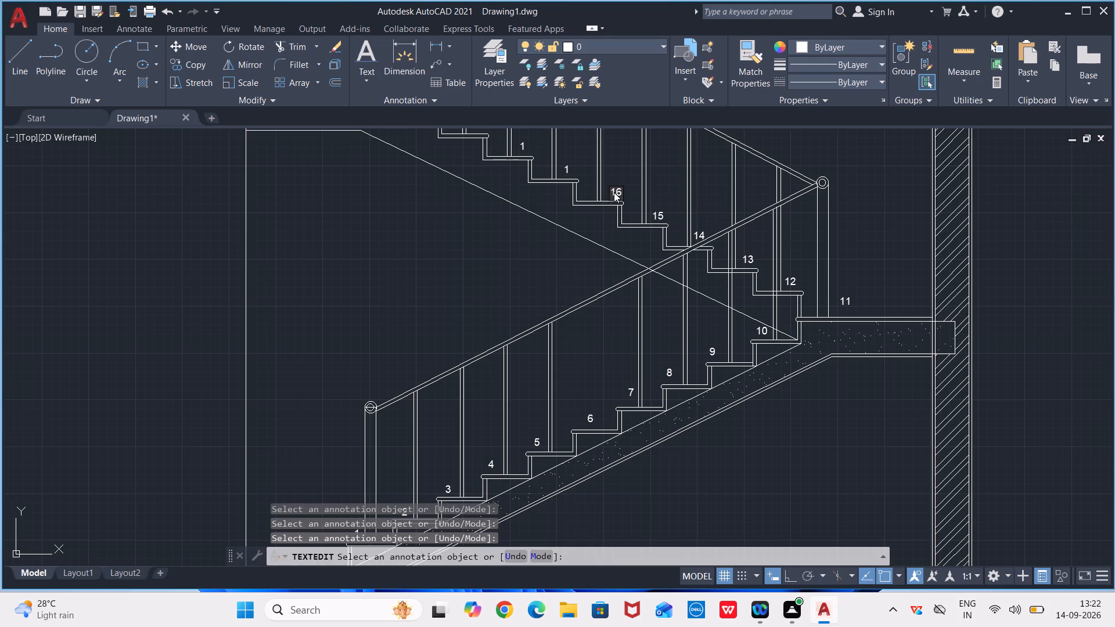
{"action": "key", "text": "Return"}
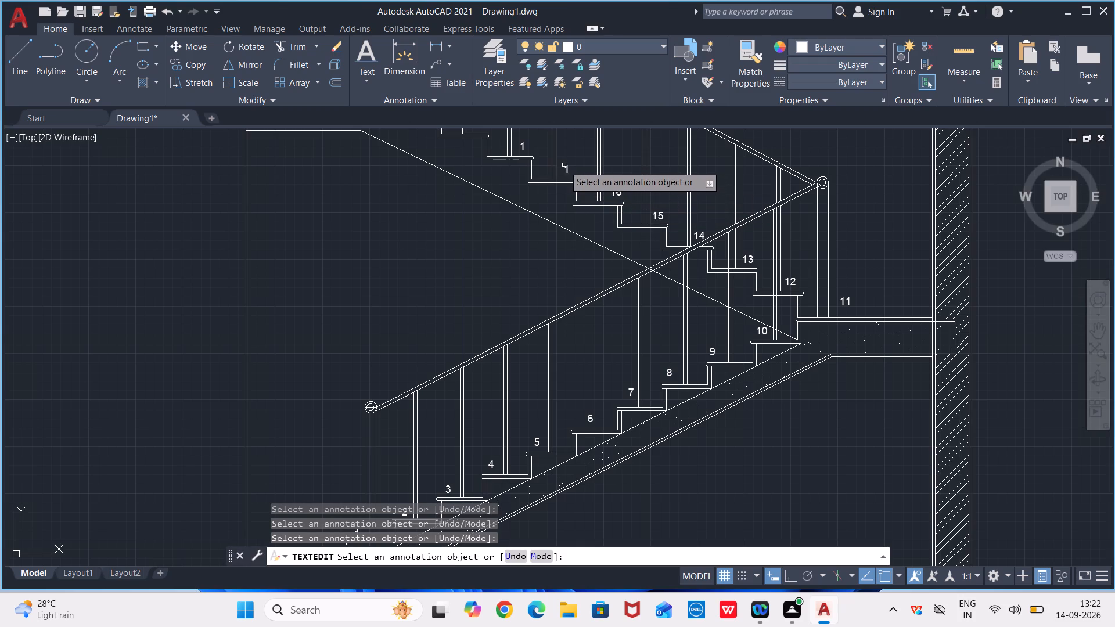
{"action": "left_click", "coordinate": [566, 171]}
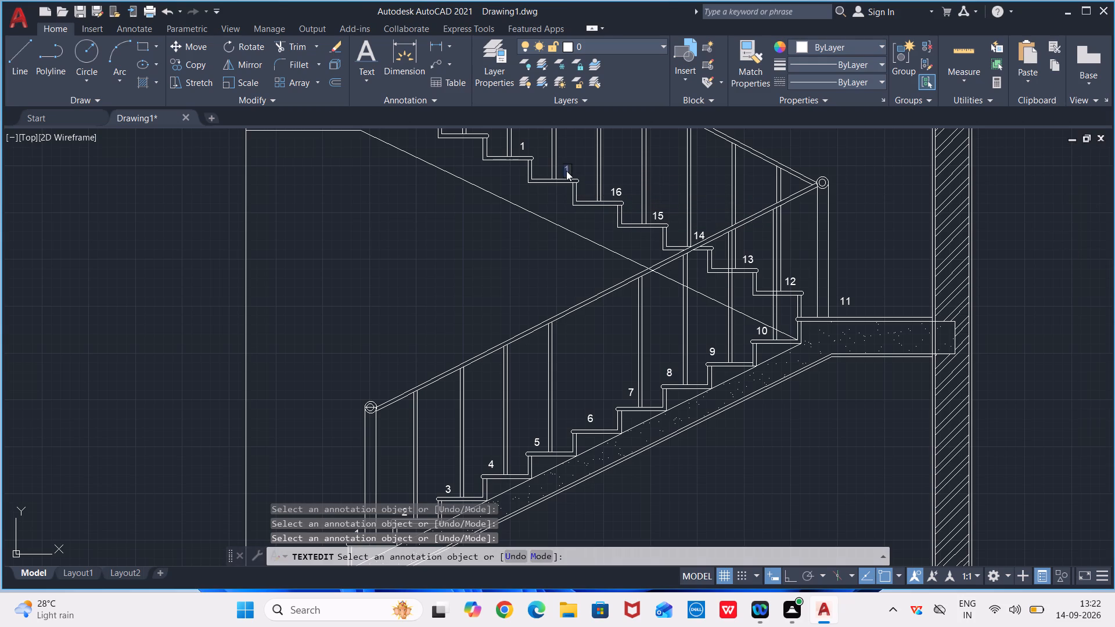
{"action": "left_click", "coordinate": [566, 171]}
{"action": "type", "text": "17"}
{"action": "key", "text": "Return"}
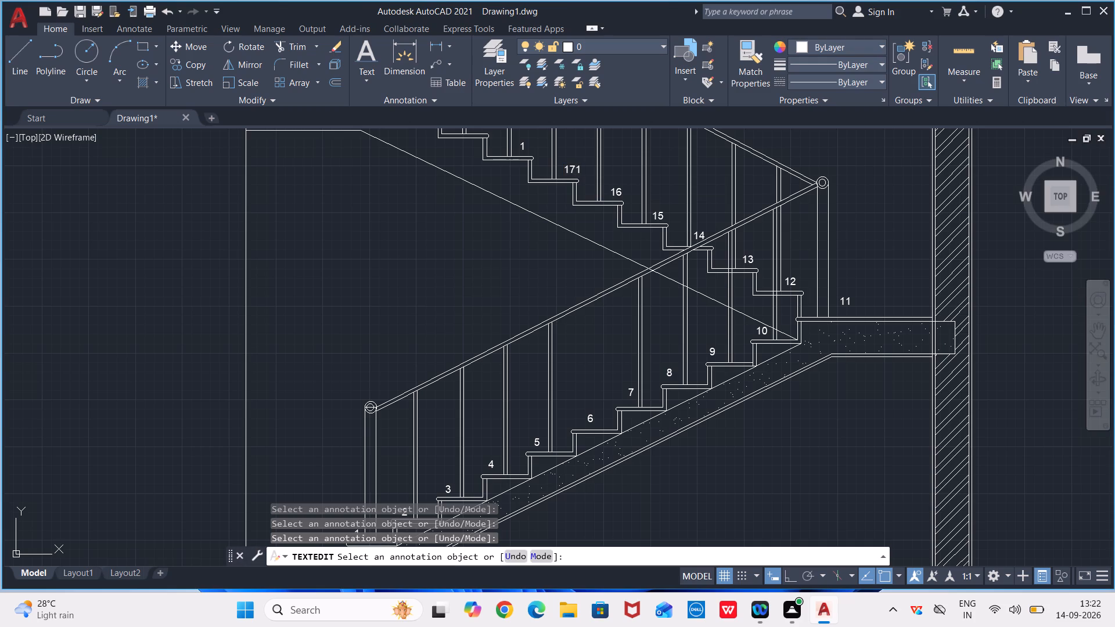
{"action": "key", "text": "BackSpace"}
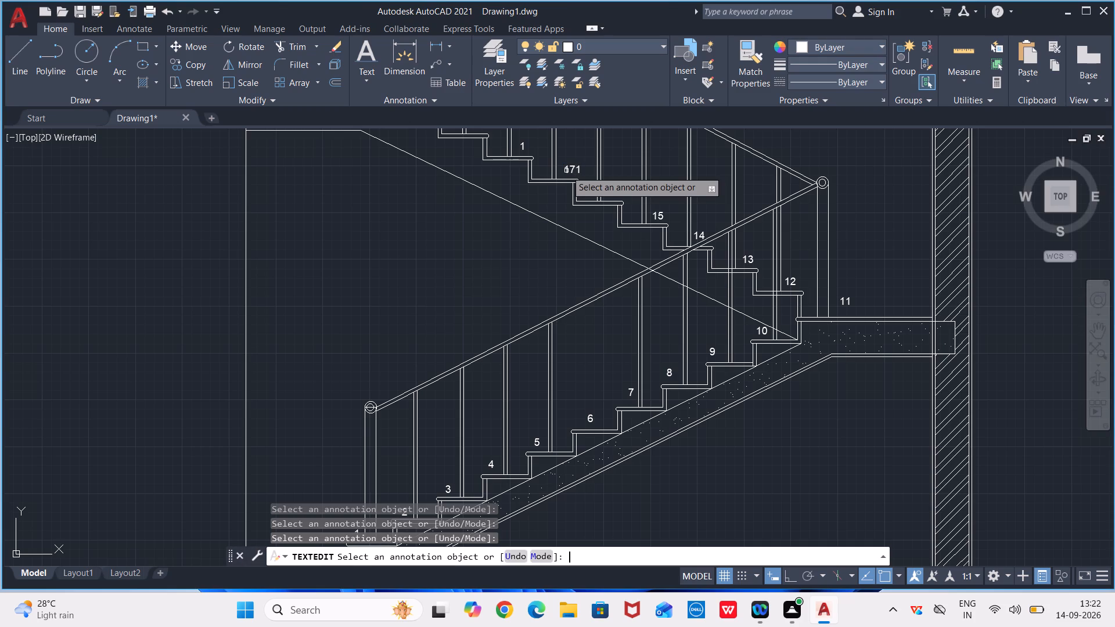
{"action": "key", "text": "BackSpace"}
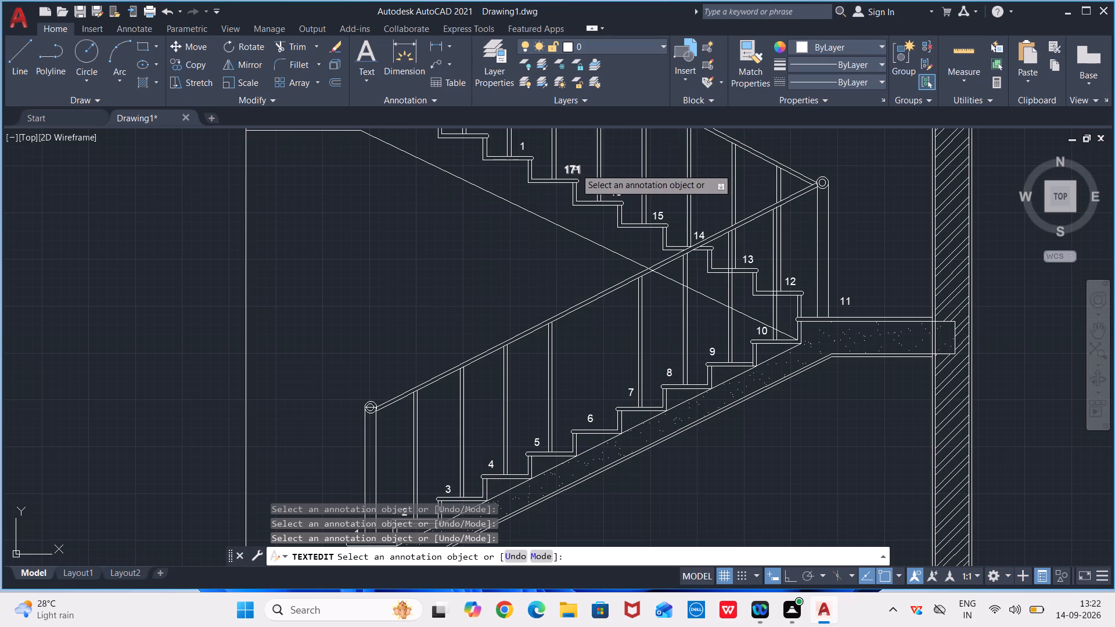
{"action": "left_click", "coordinate": [576, 168]}
{"action": "type", "text": "17"}
{"action": "key", "text": "Return"}
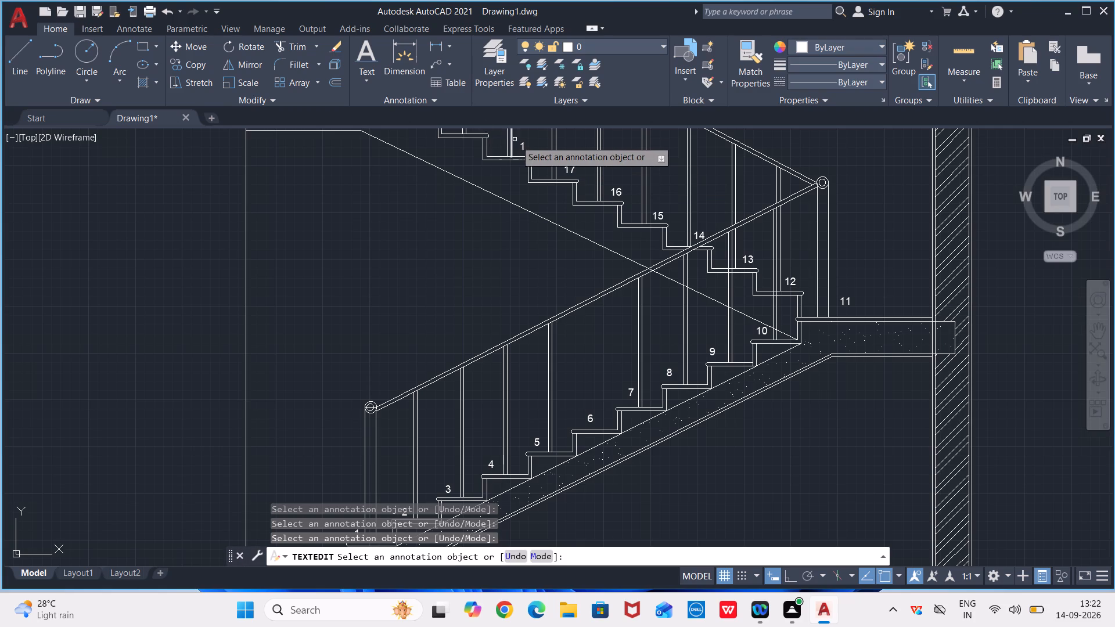
{"action": "left_click", "coordinate": [521, 145]}
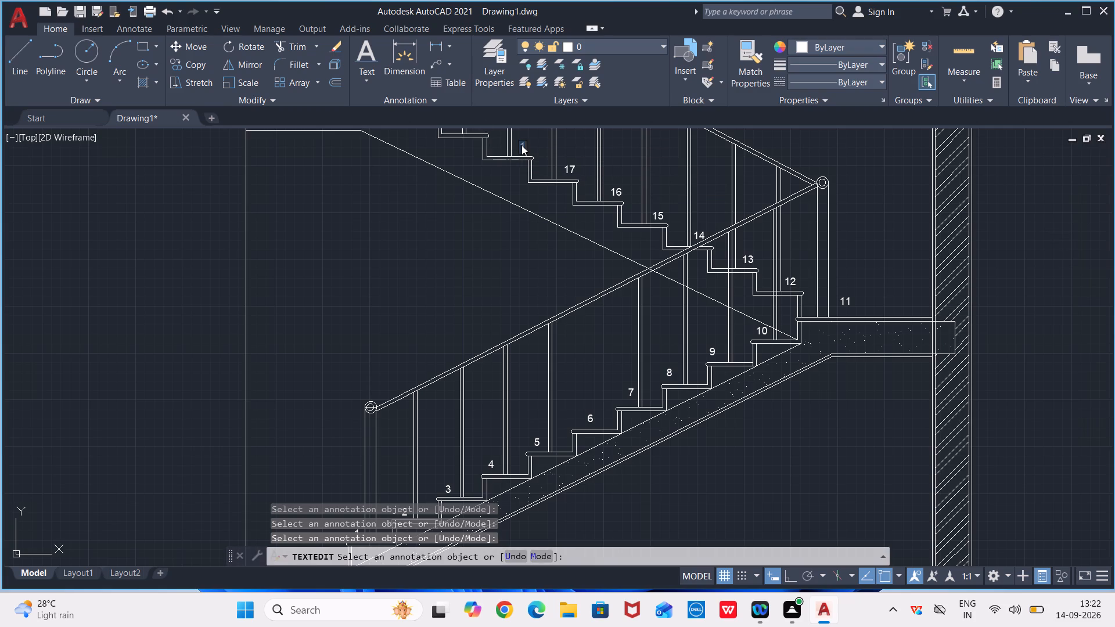
{"action": "type", "text": "18"}
{"action": "key", "text": "Return"}
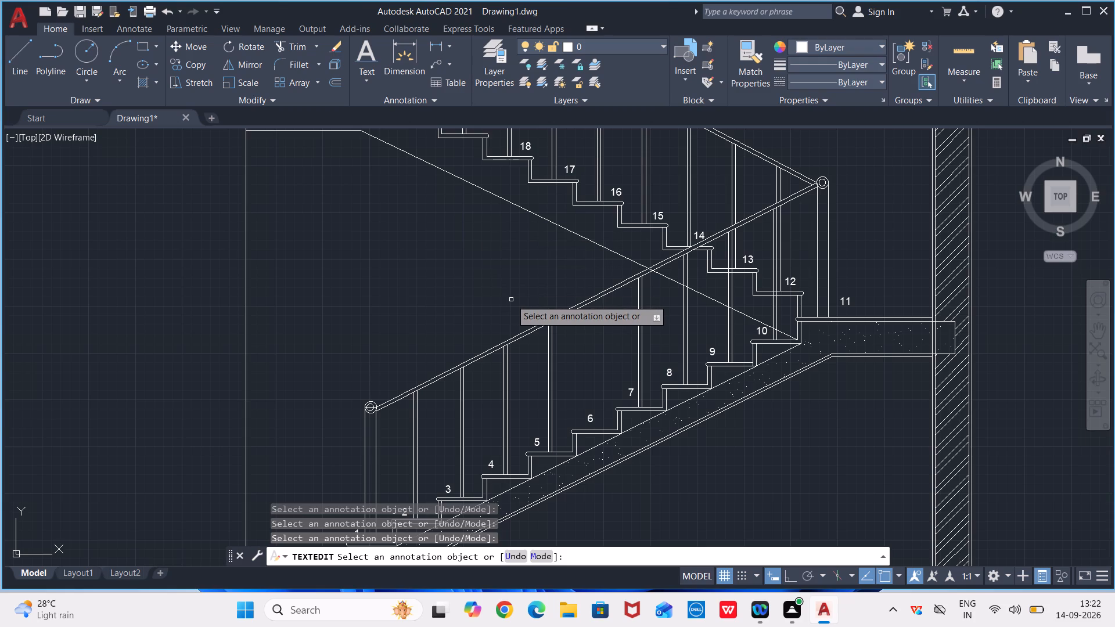
Change the number text on the upper flight's eighth tread to 19.
{"action": "left_click", "coordinate": [487, 317]}
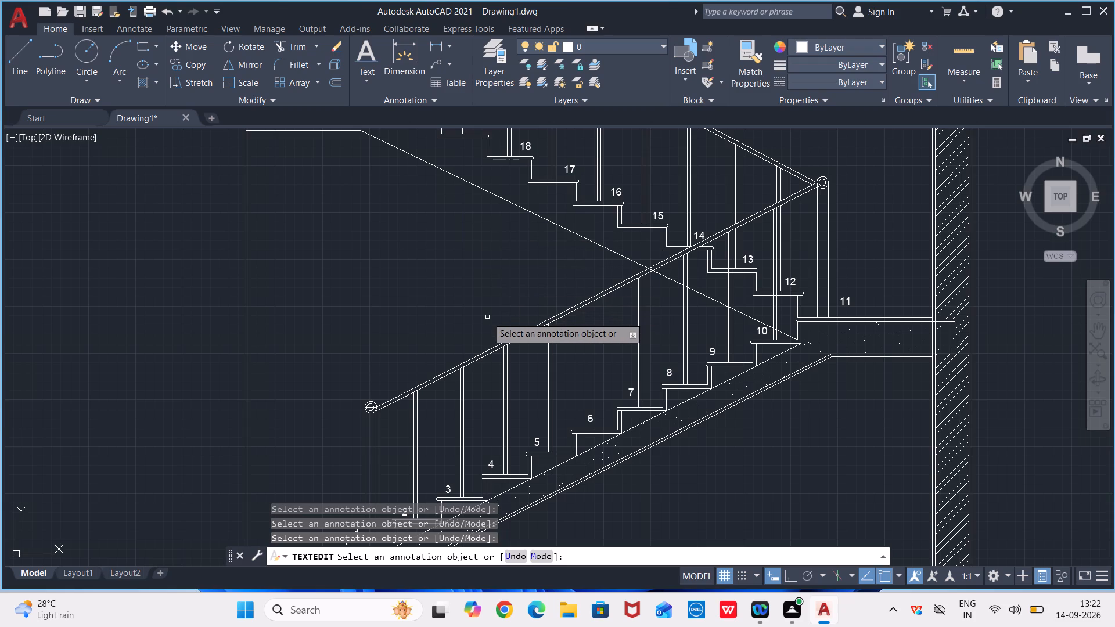
{"action": "left_click_drag", "start_coordinate": [533, 320], "coordinate": [532, 351]}
{"action": "left_click_drag", "start_coordinate": [532, 351], "coordinate": [501, 281]}
{"action": "middle_click_drag", "start_coordinate": [462, 259], "coordinate": [461, 261]}
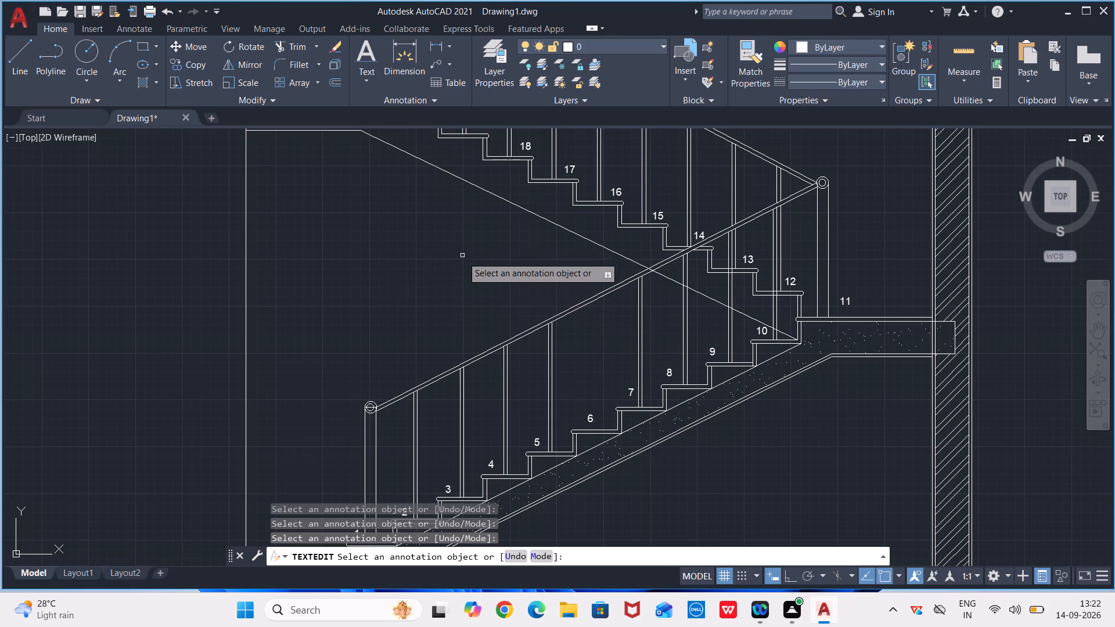
{"action": "middle_click_drag", "start_coordinate": [461, 261], "coordinate": [459, 470]}
{"action": "scroll", "coordinate": [535, 387], "scroll_direction": "up", "scroll_amount": 1}
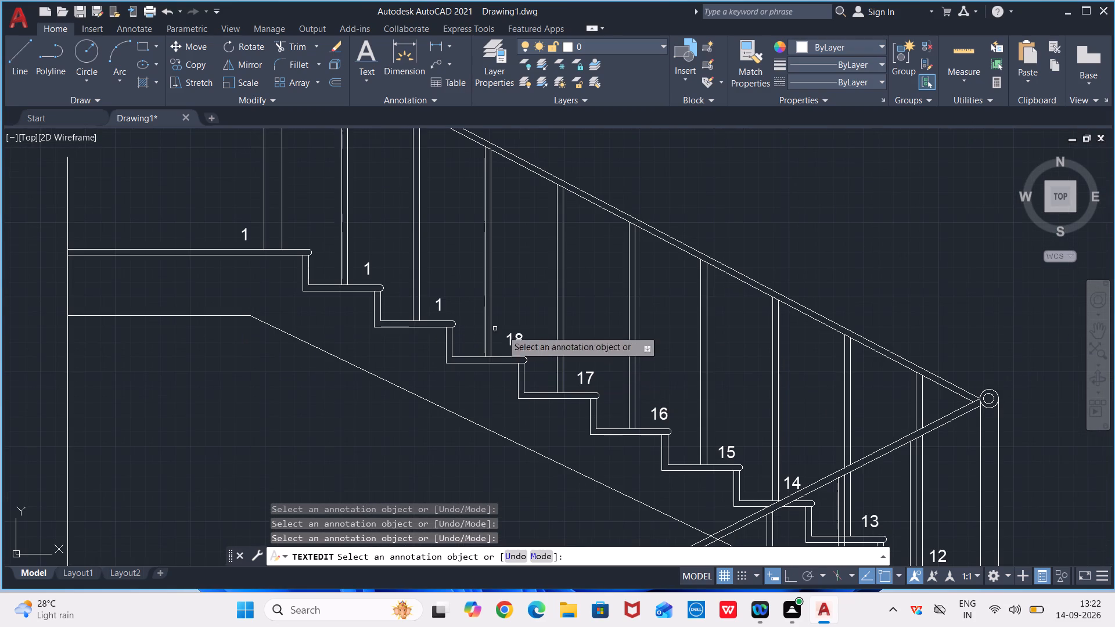
{"action": "left_click", "coordinate": [442, 308]}
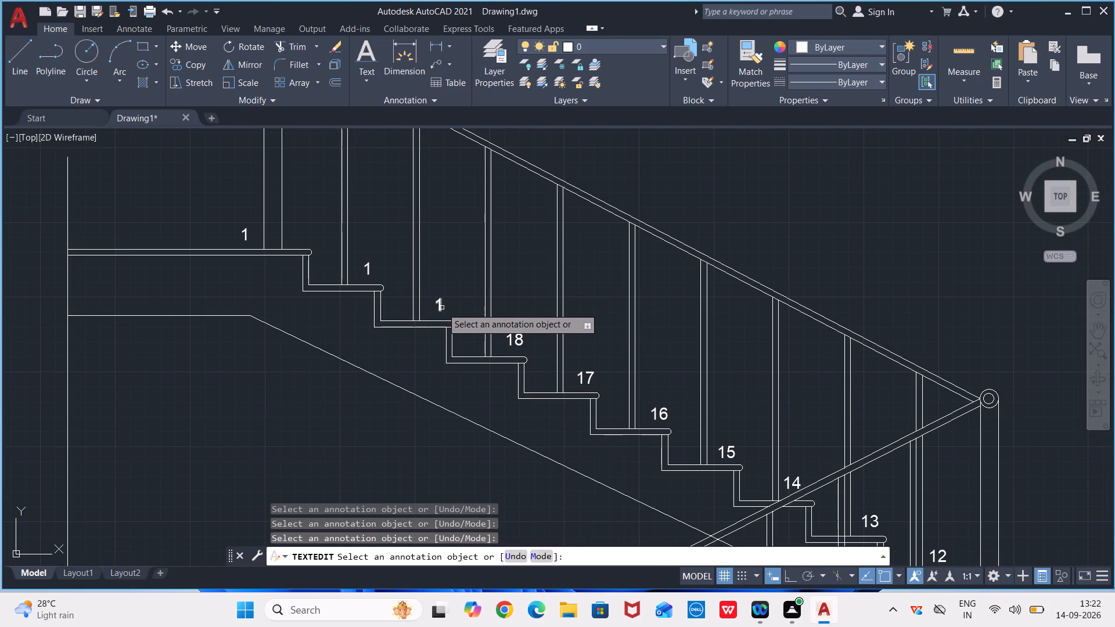
{"action": "type", "text": "19"}
{"action": "key", "text": "Return"}
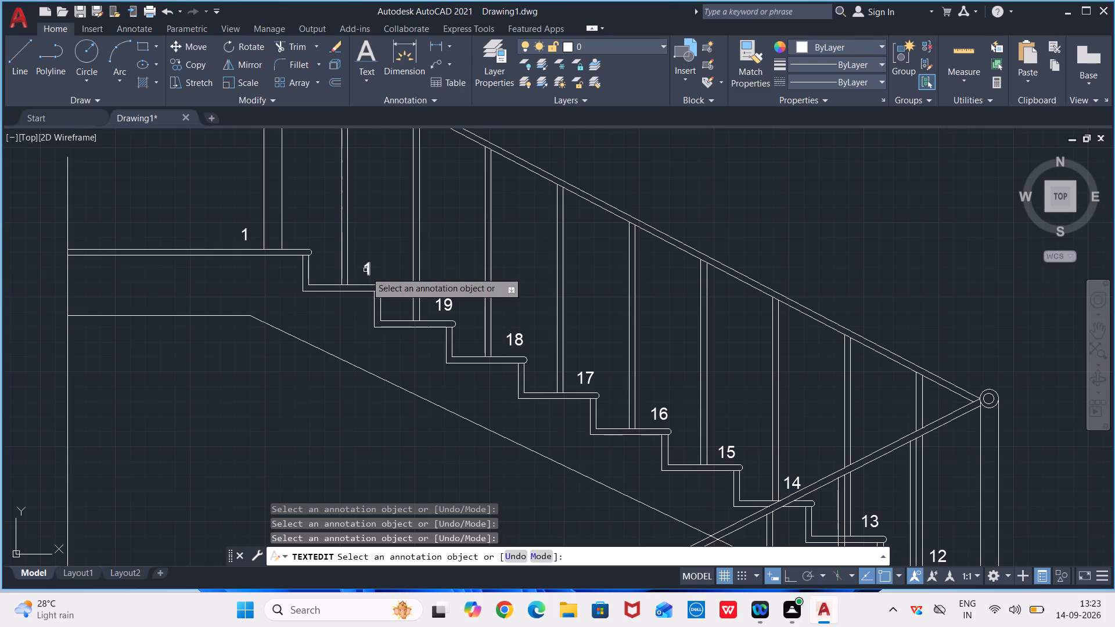
Review the sequence of number texts along the upper flight, mid-landing and lower flight.
{"action": "scroll", "coordinate": [502, 385], "scroll_direction": "down", "scroll_amount": 1}
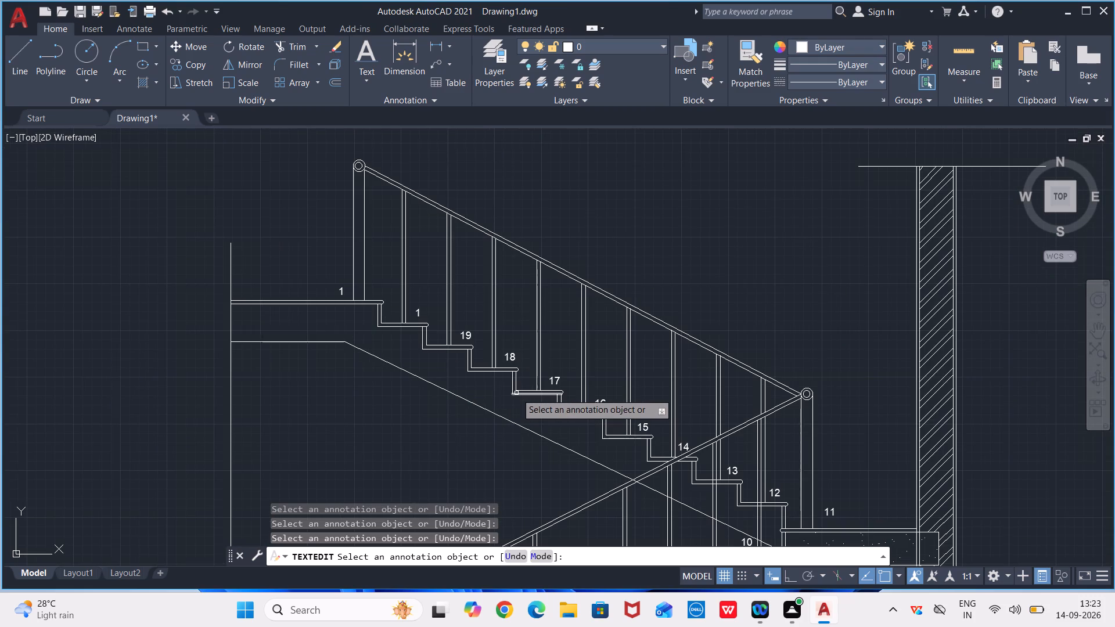
{"action": "middle_click_drag", "start_coordinate": [524, 394], "coordinate": [490, 317]}
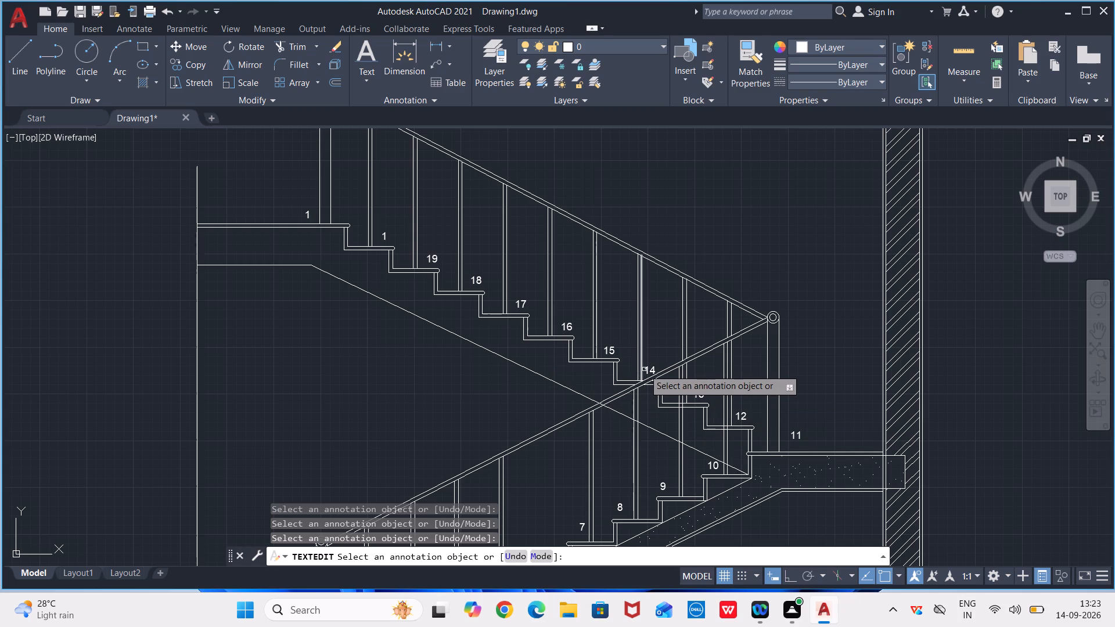
{"action": "scroll", "coordinate": [641, 379], "scroll_direction": "up", "scroll_amount": 1}
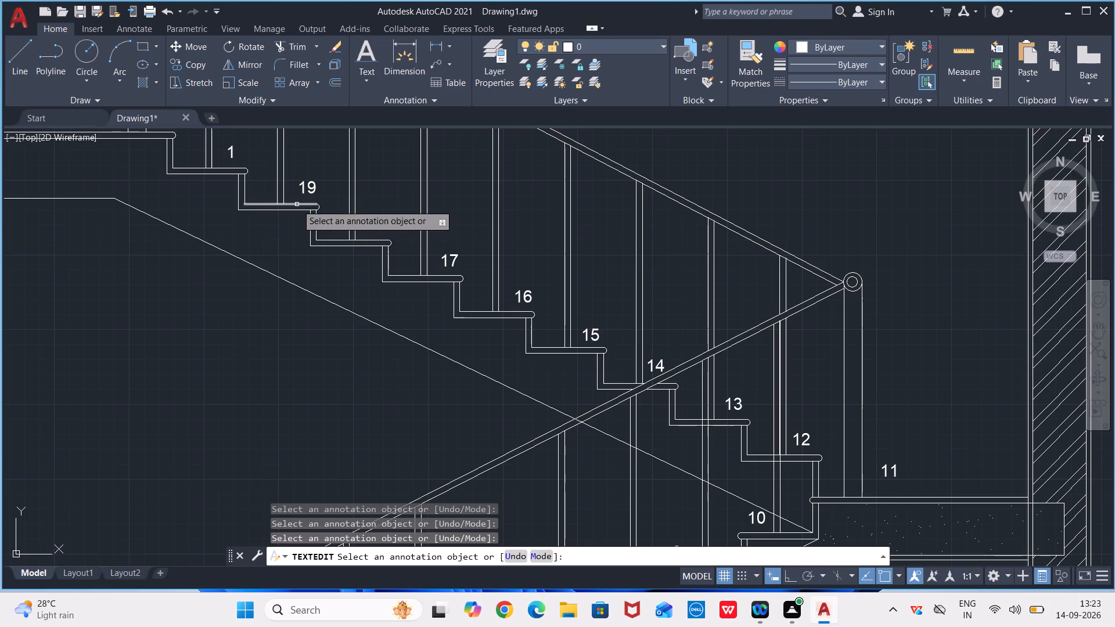
{"action": "middle_click_drag", "start_coordinate": [297, 203], "coordinate": [426, 307]}
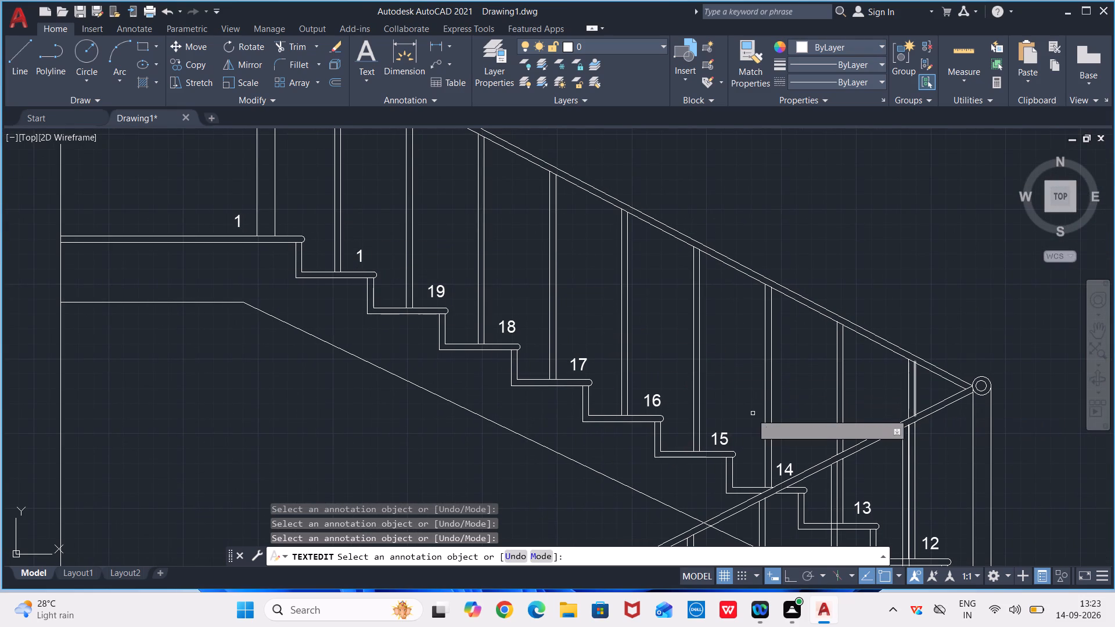
{"action": "middle_click_drag", "start_coordinate": [800, 477], "coordinate": [796, 475]}
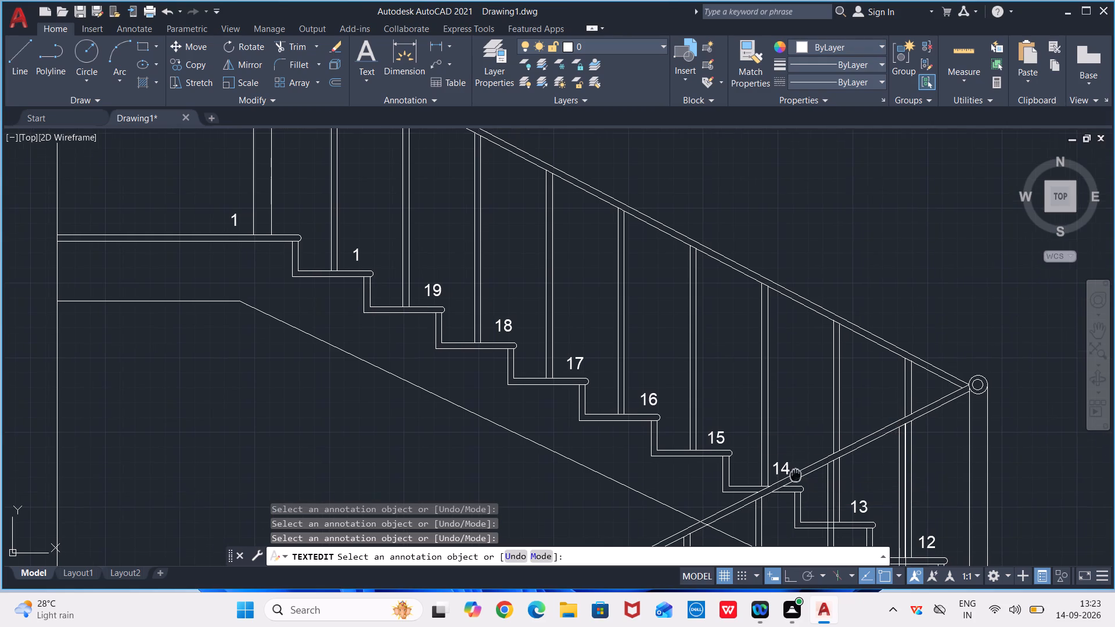
{"action": "middle_click_drag", "start_coordinate": [796, 475], "coordinate": [733, 405]}
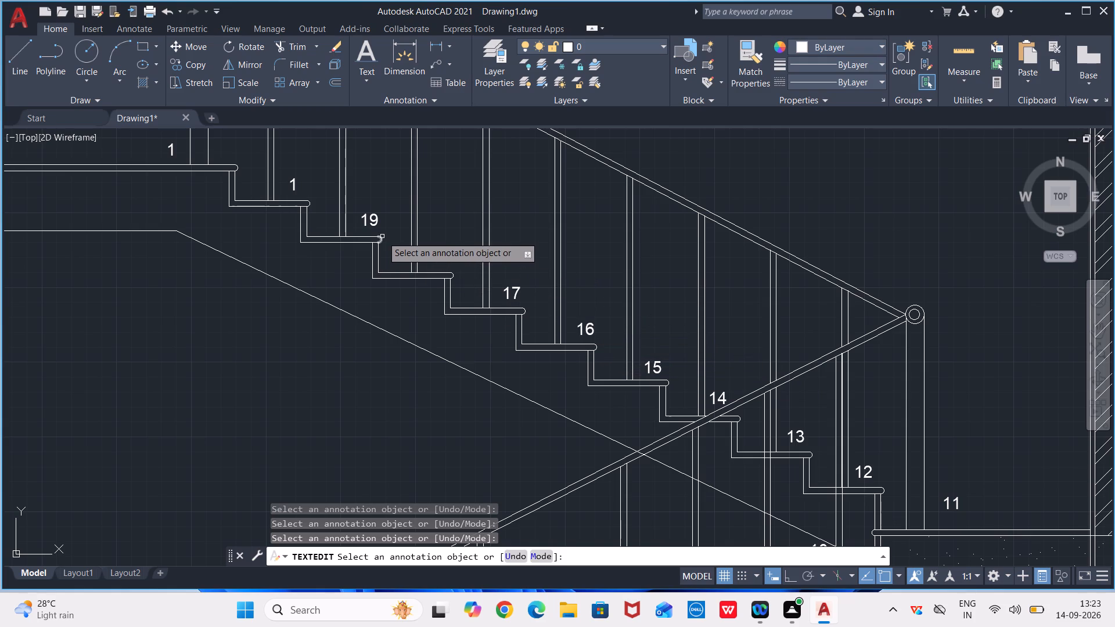
{"action": "middle_click_drag", "start_coordinate": [453, 252], "coordinate": [532, 334]}
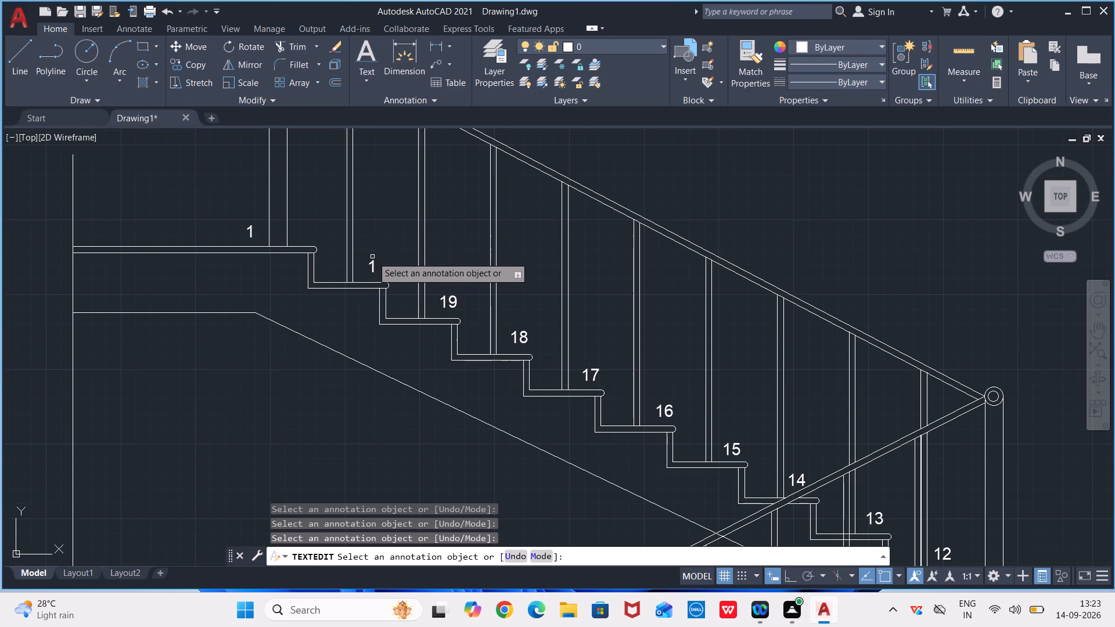
{"action": "scroll", "coordinate": [372, 257], "scroll_direction": "down", "scroll_amount": 2}
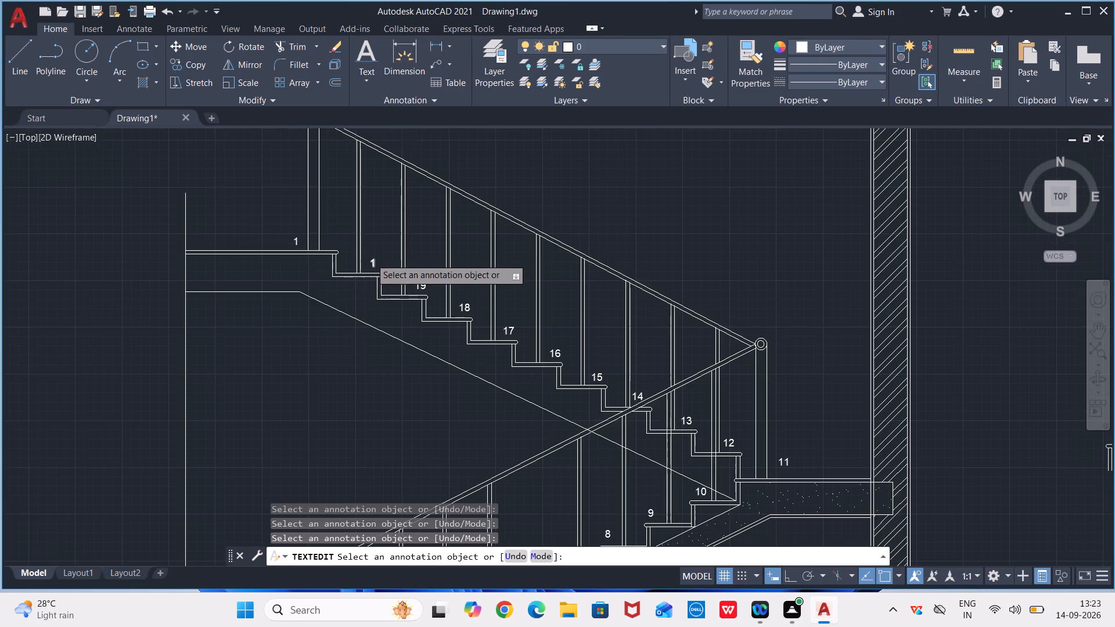
{"action": "middle_click_drag", "start_coordinate": [422, 250], "coordinate": [440, 217]}
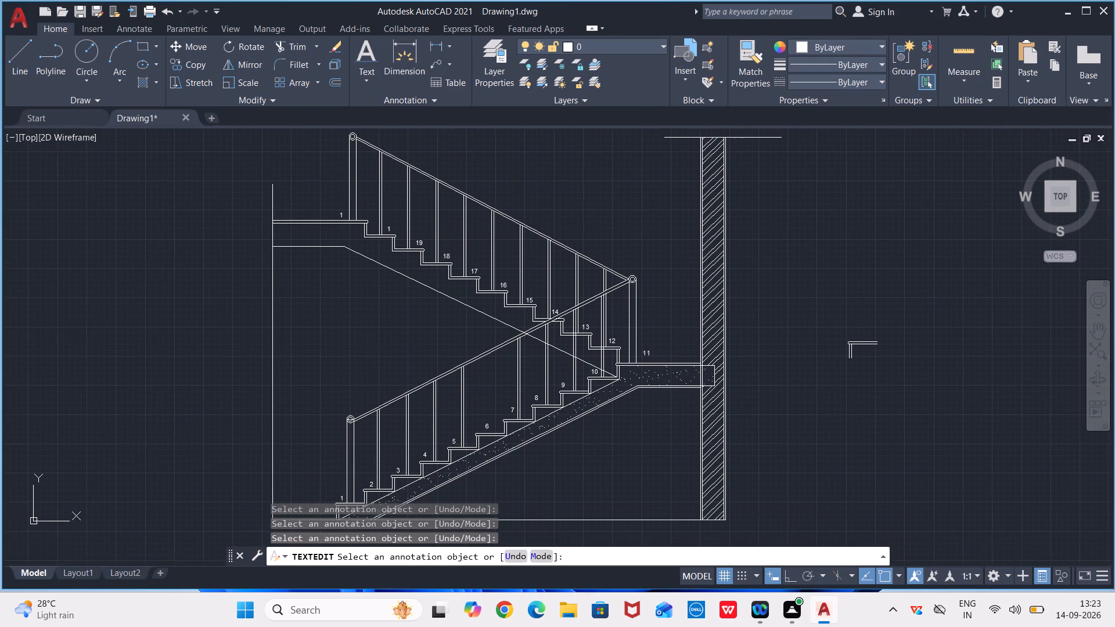
{"action": "scroll", "coordinate": [465, 282], "scroll_direction": "down", "scroll_amount": 1}
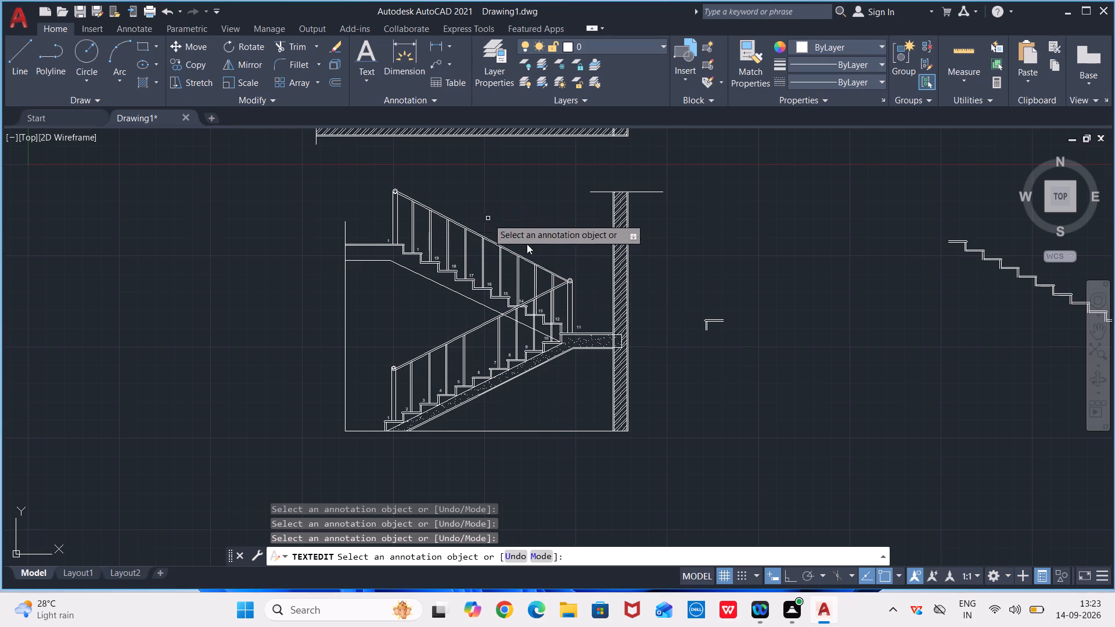
Change the number text on the upper flight's ninth tread to 20 and the one on the upper landing to 21.
{"action": "scroll", "coordinate": [418, 246], "scroll_direction": "up", "scroll_amount": 1}
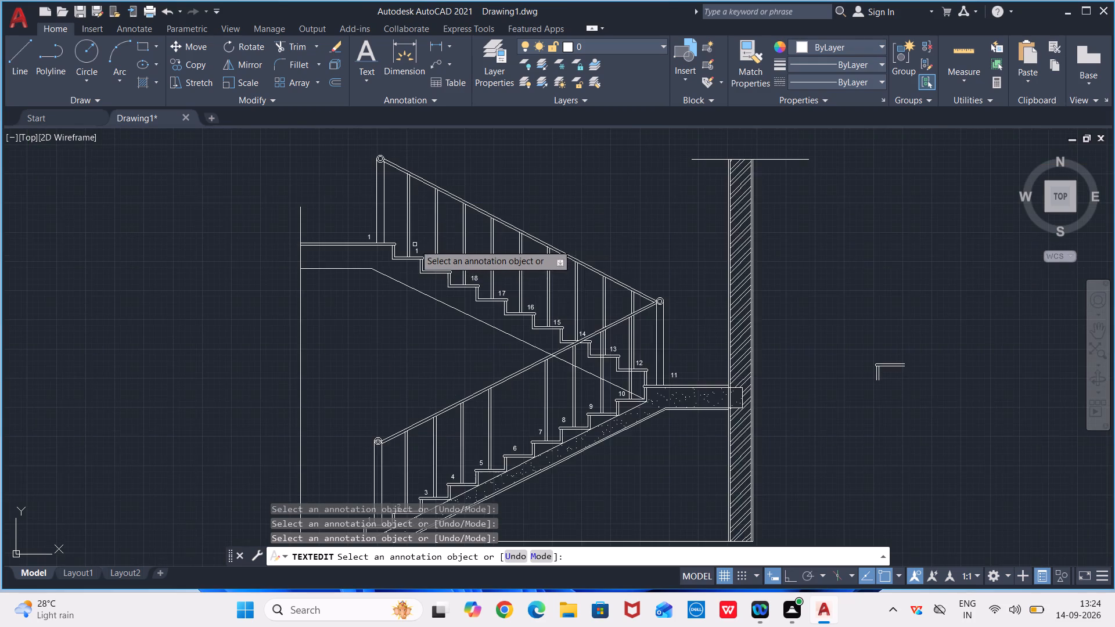
{"action": "scroll", "coordinate": [416, 244], "scroll_direction": "up", "scroll_amount": 2}
{"action": "left_click", "coordinate": [417, 262]}
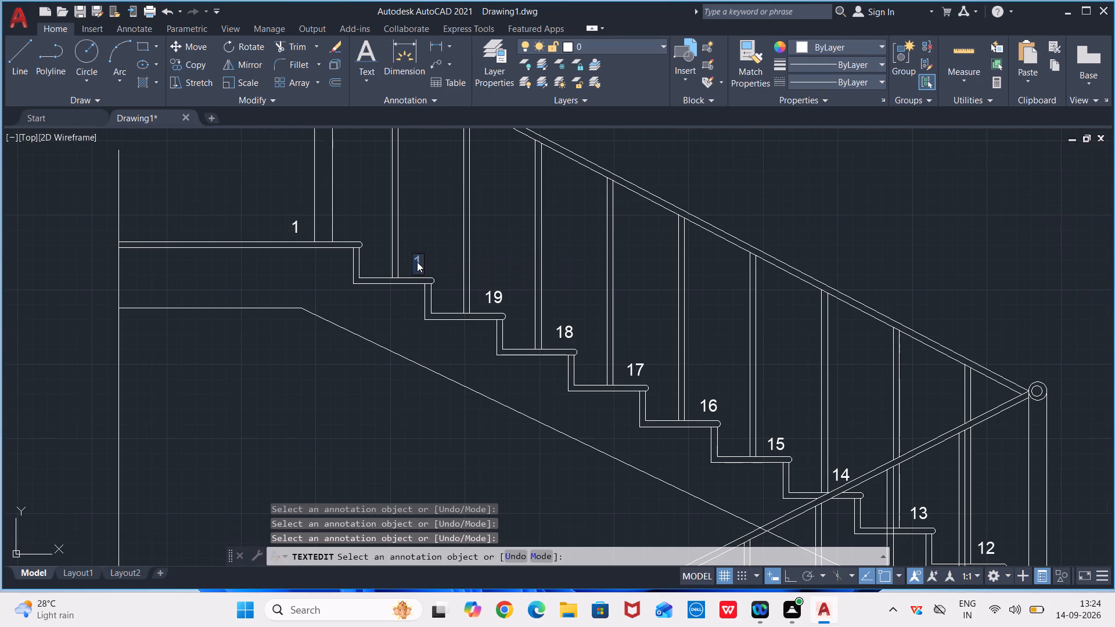
{"action": "type", "text": "20"}
{"action": "key", "text": "Return"}
{"action": "key", "text": "backslash"}
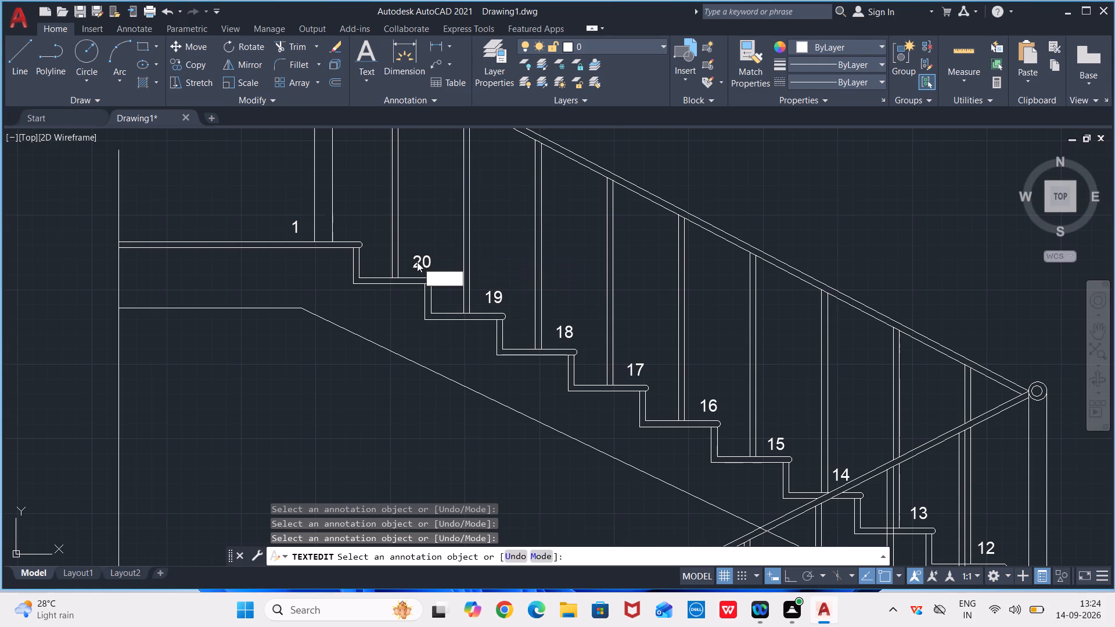
{"action": "left_click", "coordinate": [295, 223]}
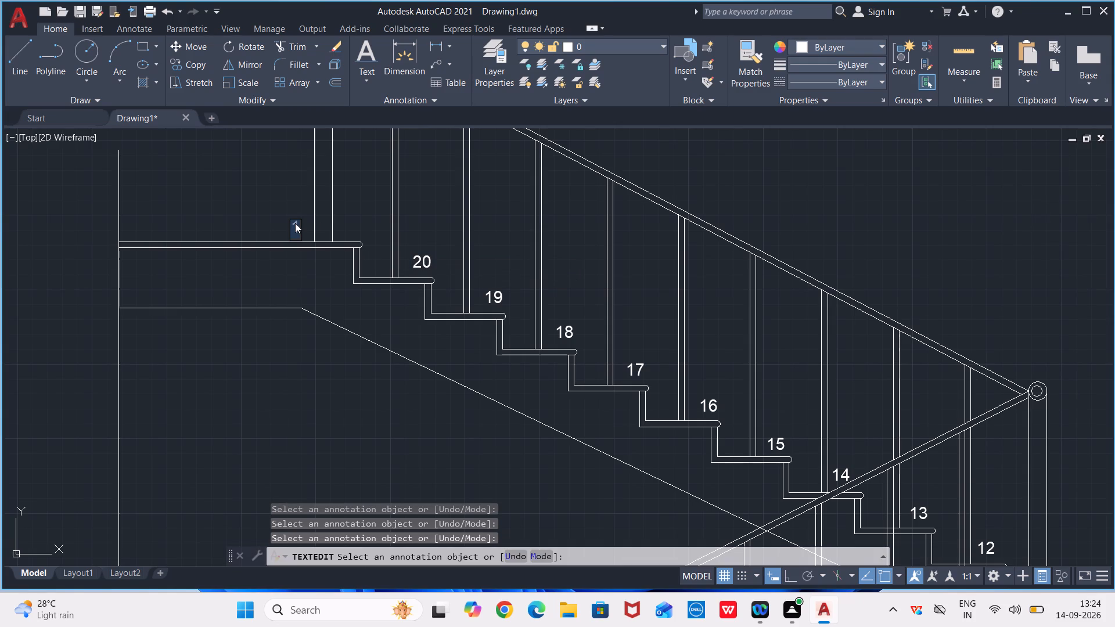
{"action": "type", "text": "21"}
{"action": "key", "text": "Return"}
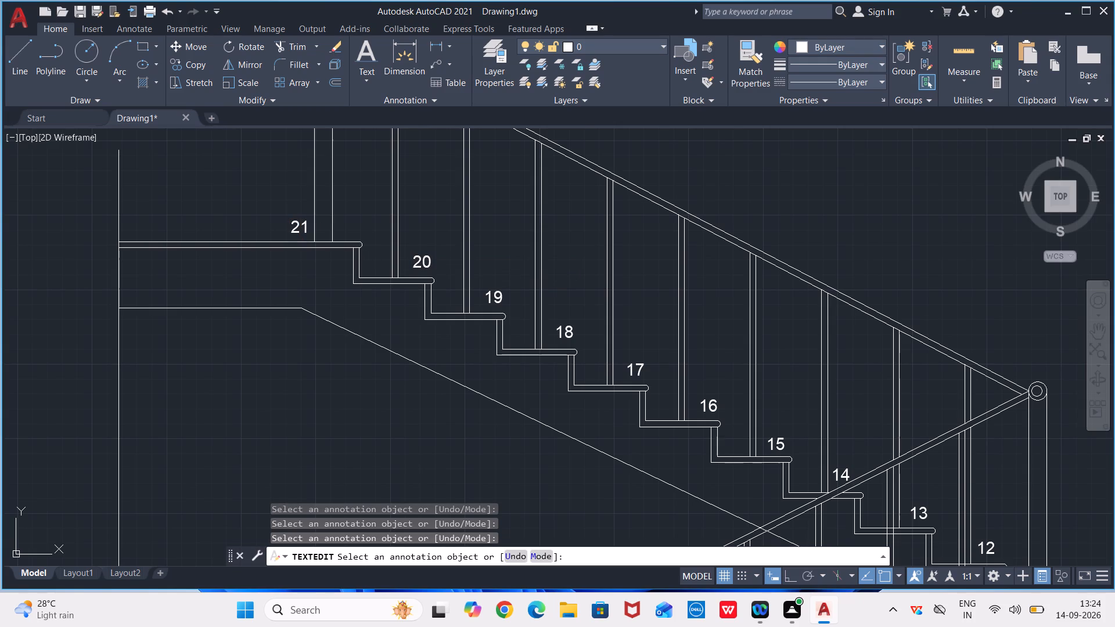
{"action": "key", "text": "Escape"}
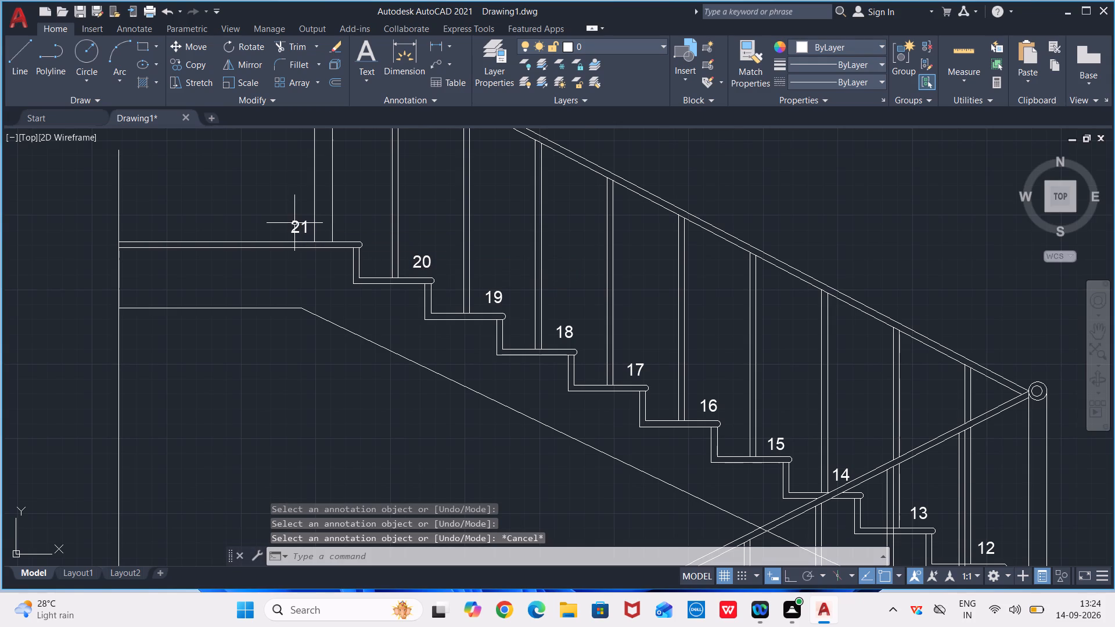
Enclose the number texts 1 and 2 on the lower flight in constant-size circles with TCIRCLE, using an offset factor of 0.3.
{"action": "scroll", "coordinate": [344, 304], "scroll_direction": "down", "scroll_amount": 1}
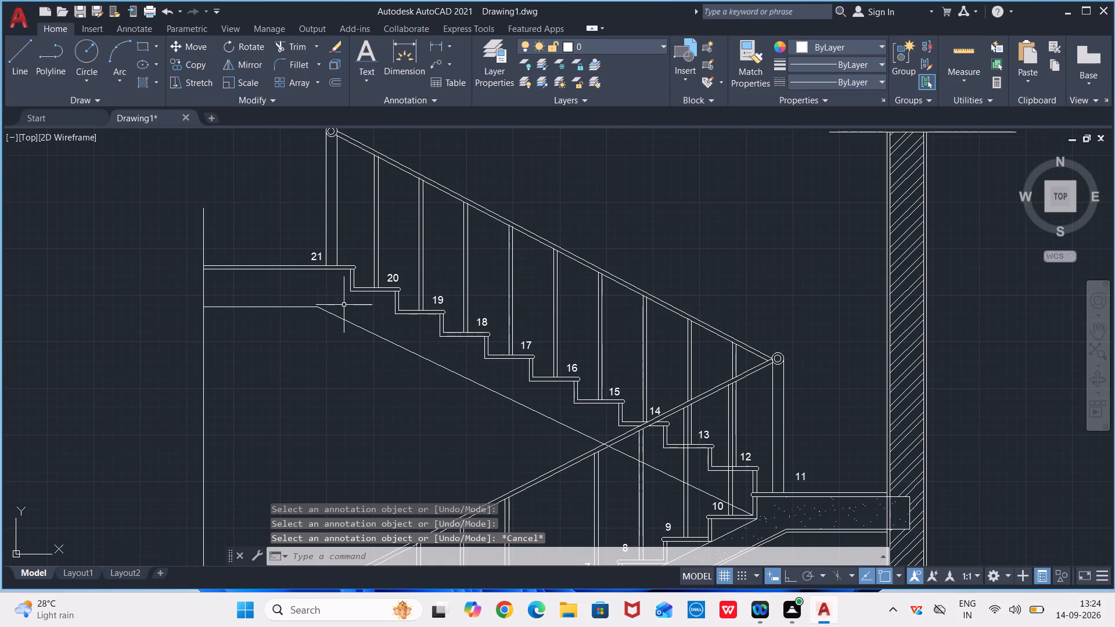
{"action": "key", "text": "t"}
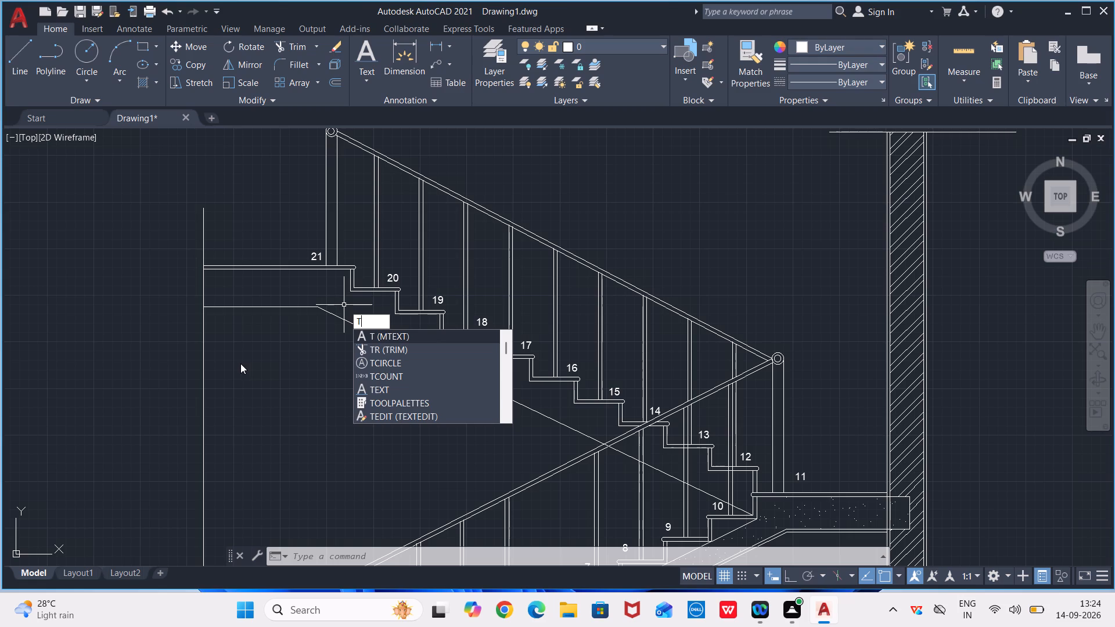
{"action": "left_click", "coordinate": [374, 363]}
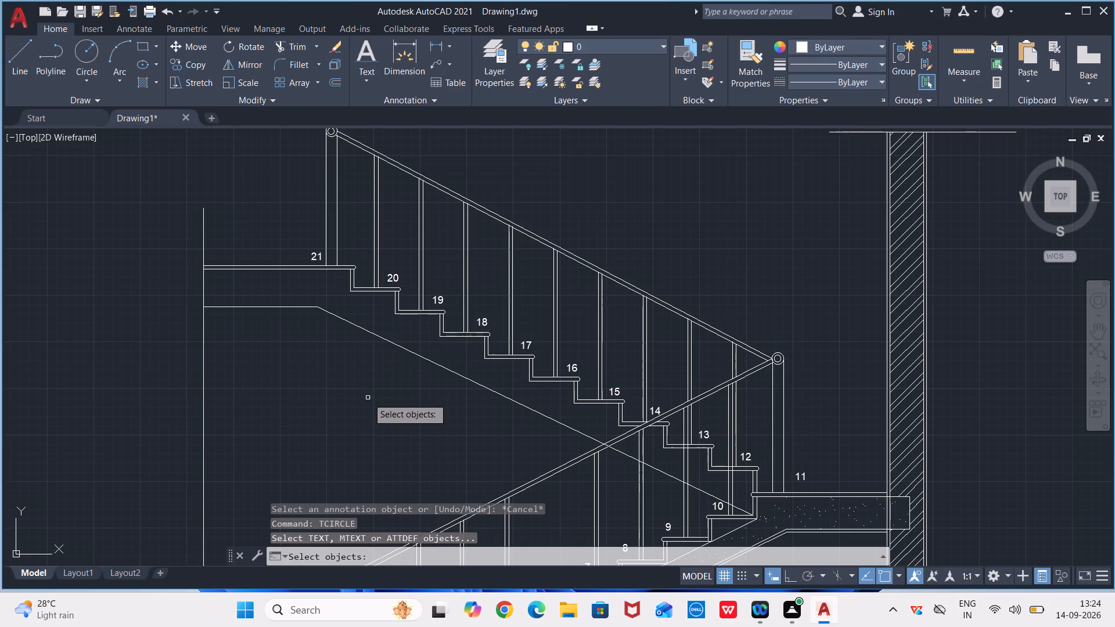
{"action": "middle_click_drag", "start_coordinate": [359, 405], "coordinate": [355, 257]}
{"action": "scroll", "coordinate": [355, 301], "scroll_direction": "down", "scroll_amount": 2}
{"action": "scroll", "coordinate": [354, 423], "scroll_direction": "up", "scroll_amount": 2}
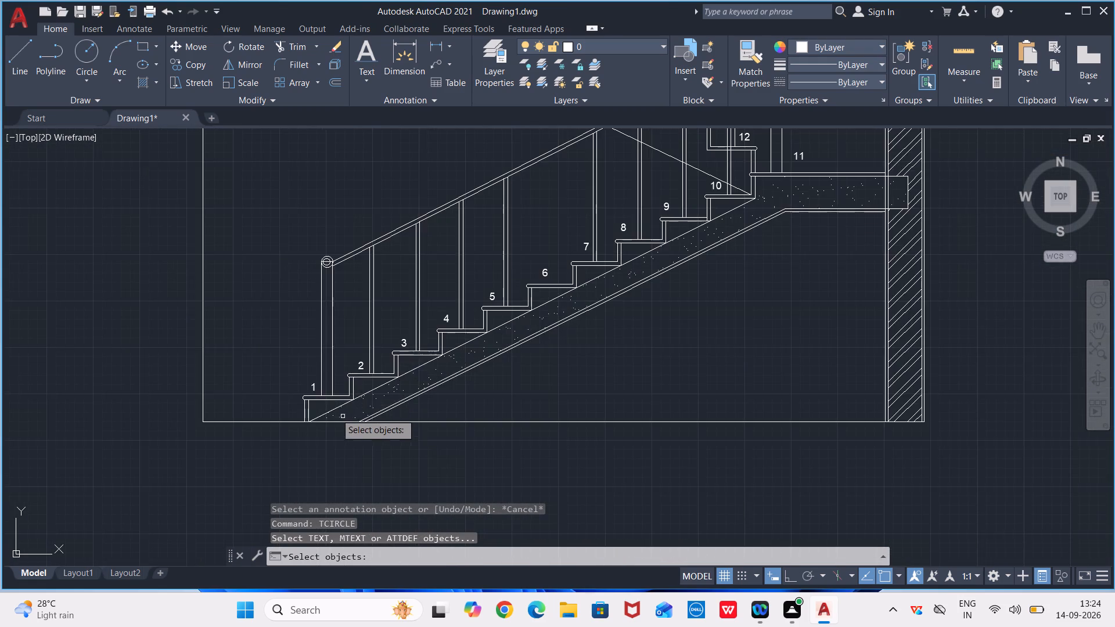
{"action": "scroll", "coordinate": [316, 398], "scroll_direction": "up", "scroll_amount": 2}
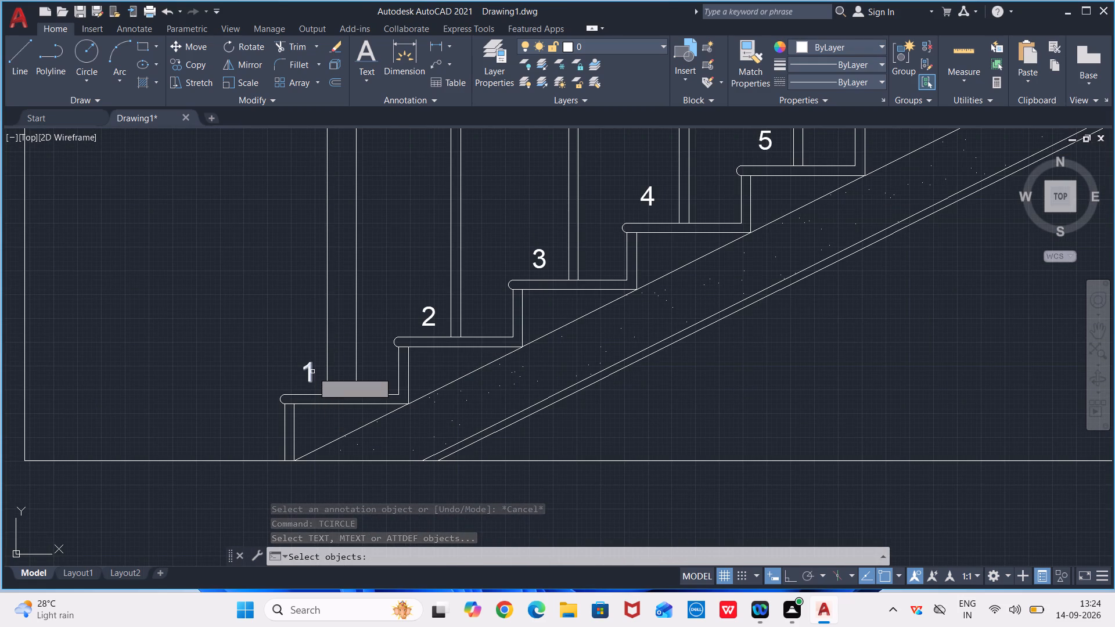
{"action": "left_click", "coordinate": [311, 372]}
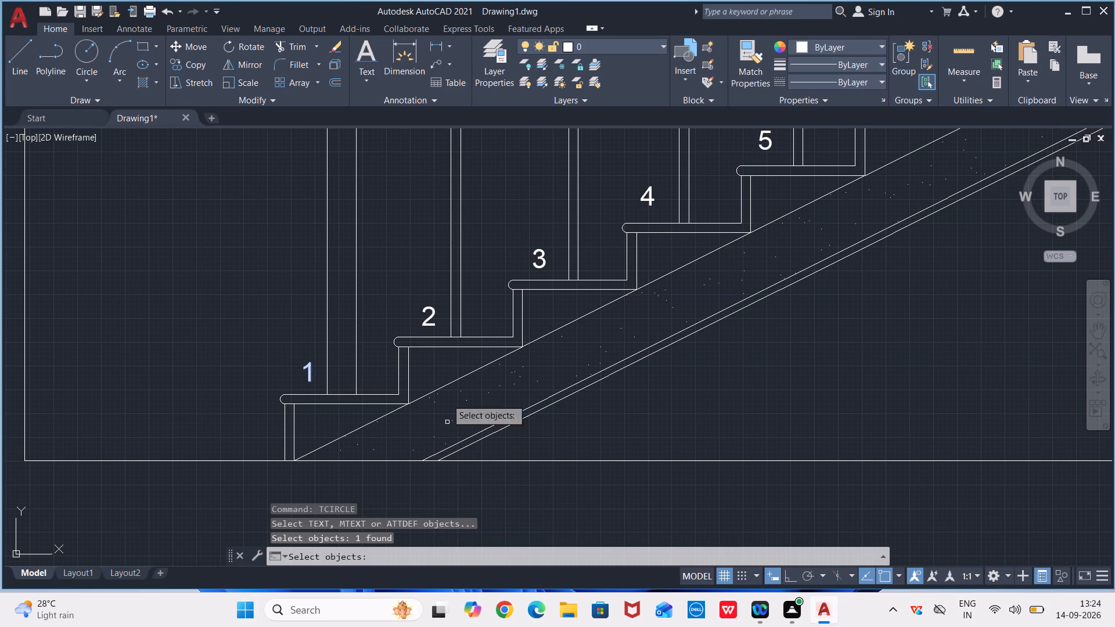
{"action": "left_click", "coordinate": [428, 320]}
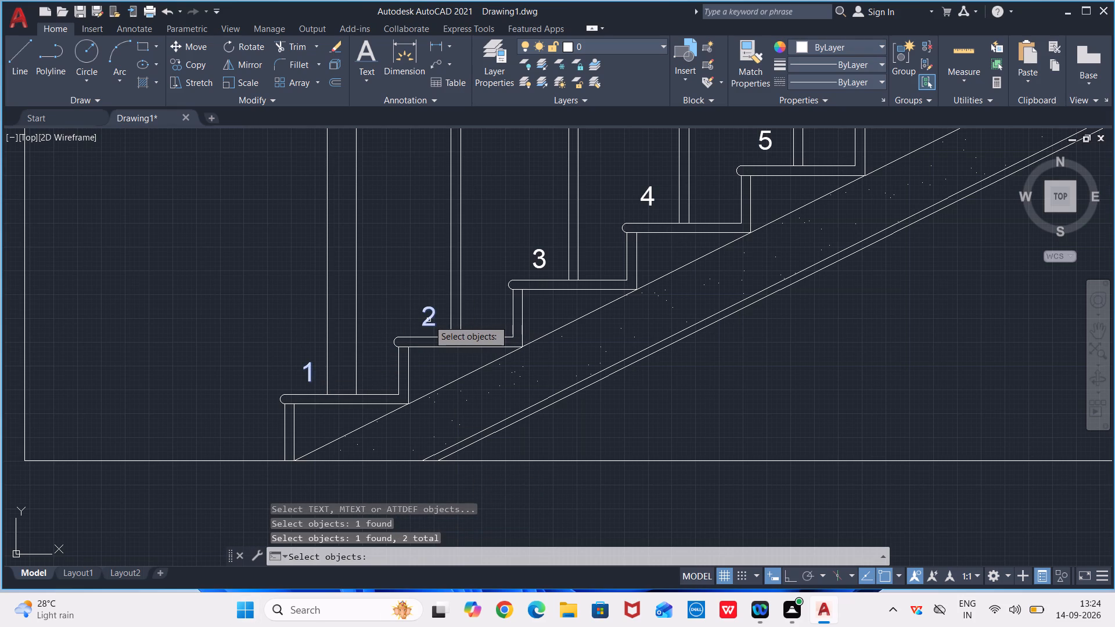
{"action": "key", "text": "Return"}
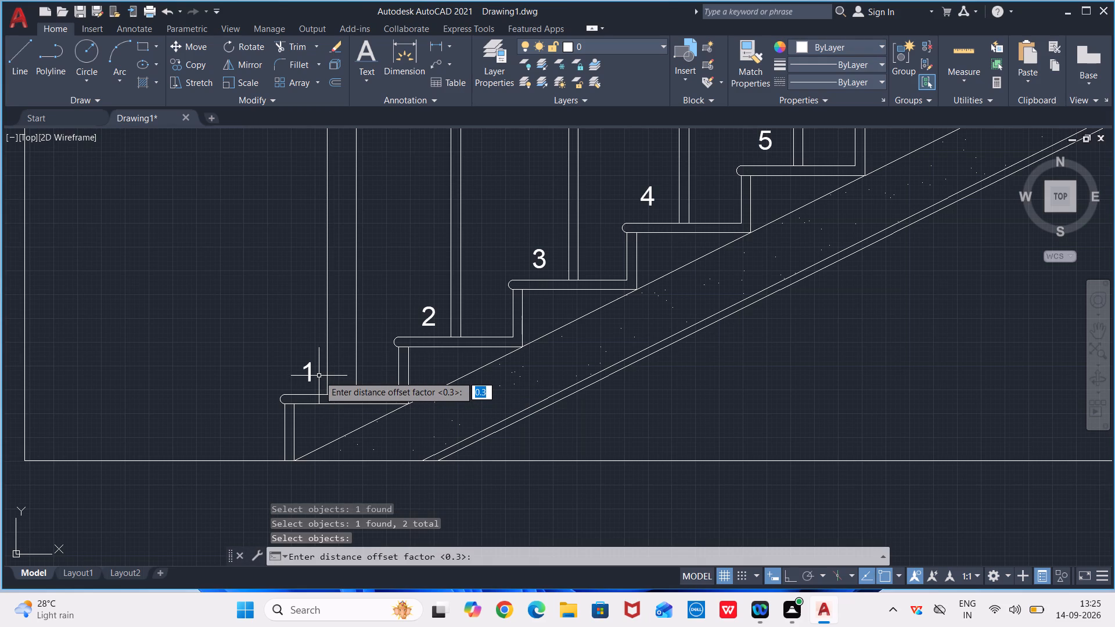
{"action": "key", "text": "Return"}
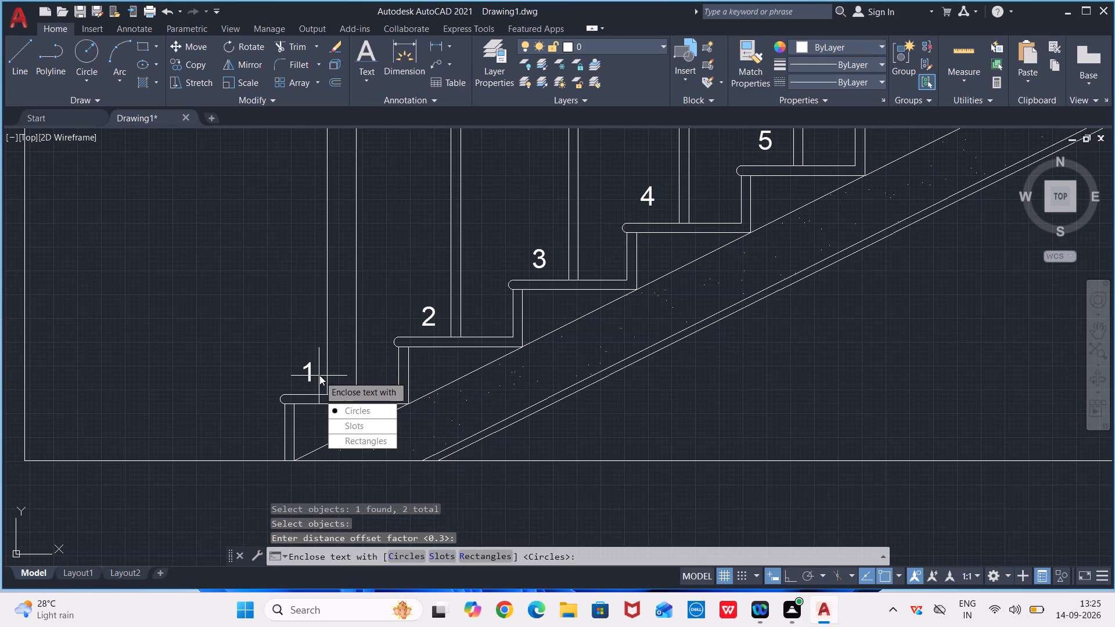
{"action": "left_click_drag", "start_coordinate": [379, 409], "coordinate": [319, 376]}
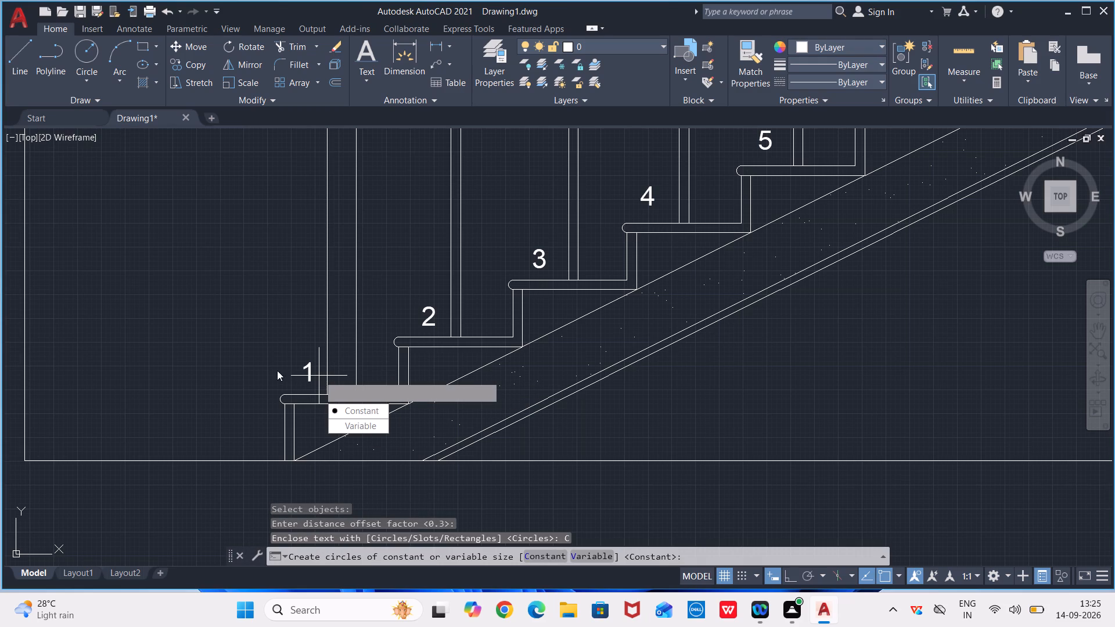
{"action": "left_click_drag", "start_coordinate": [337, 410], "coordinate": [319, 376]}
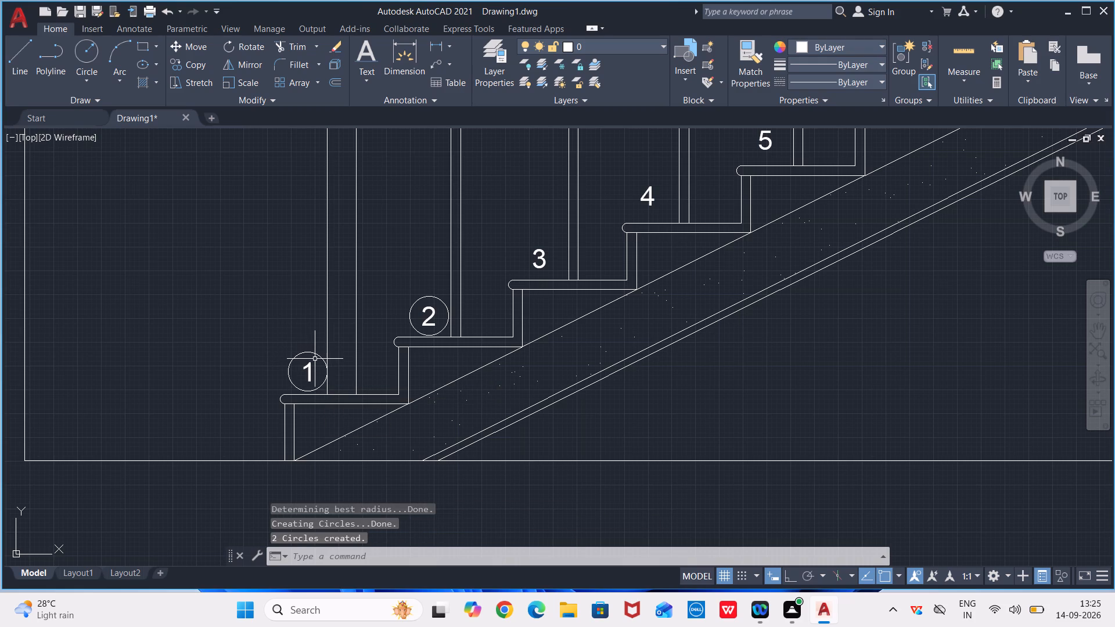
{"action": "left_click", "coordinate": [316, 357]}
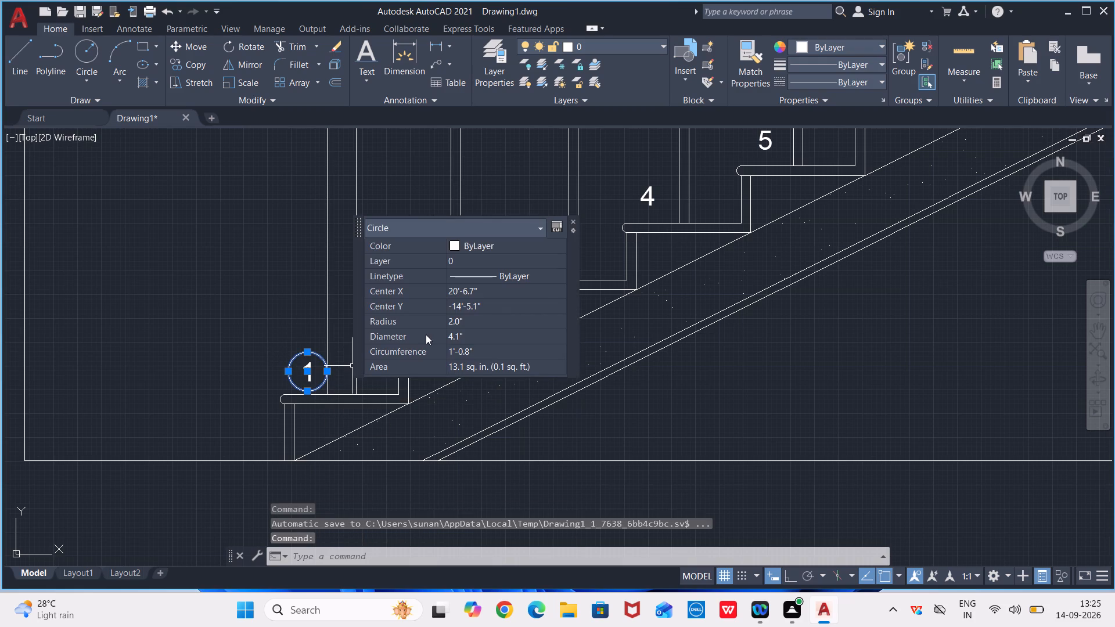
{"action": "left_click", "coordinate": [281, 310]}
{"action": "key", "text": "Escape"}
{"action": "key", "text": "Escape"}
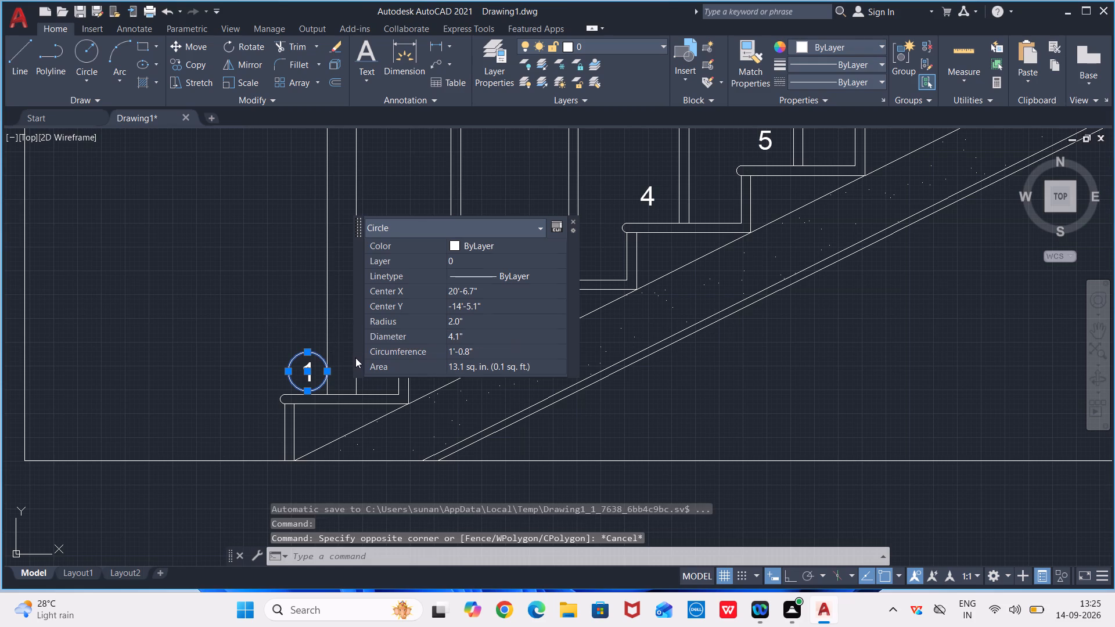
Enclose the number texts 3 to 21 along both flights and landings in constant-size circles with TCIRCLE, using an offset factor of 0.3.
{"action": "scroll", "coordinate": [458, 303], "scroll_direction": "down", "scroll_amount": 1}
{"action": "middle_click_drag", "start_coordinate": [458, 302], "coordinate": [333, 374]}
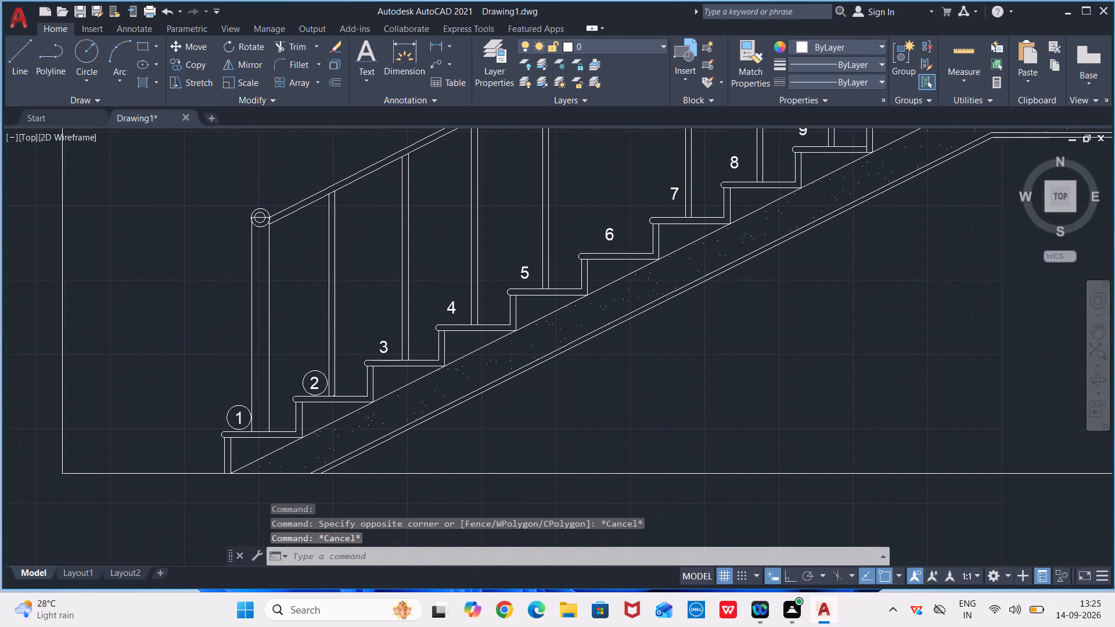
{"action": "scroll", "coordinate": [397, 340], "scroll_direction": "up", "scroll_amount": 1}
{"action": "key", "text": "t"}
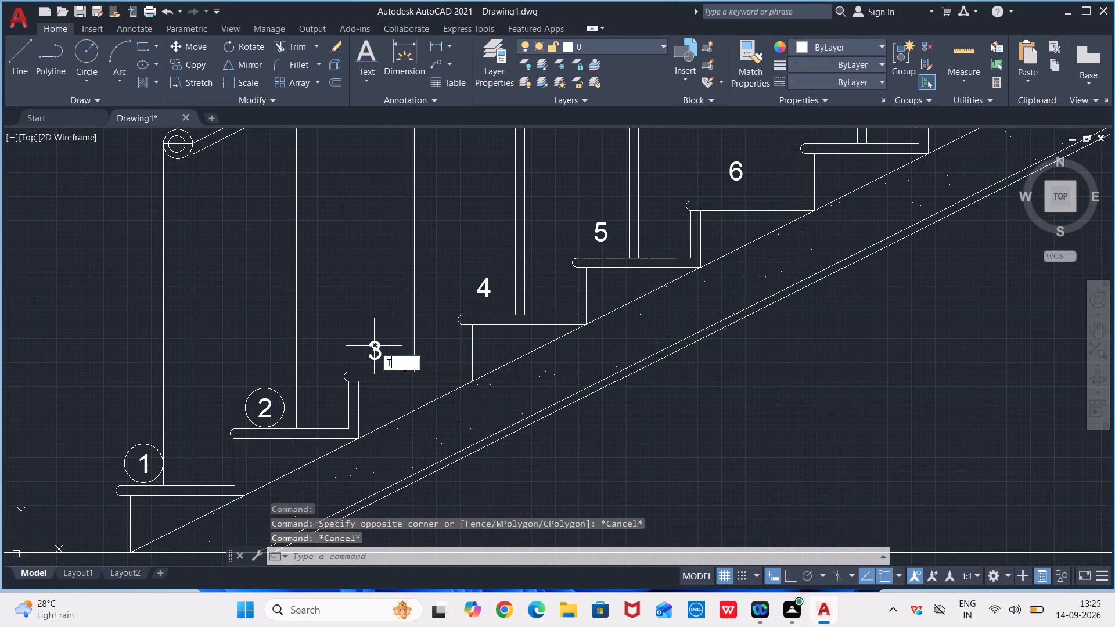
{"action": "left_click", "coordinate": [456, 406]}
{"action": "left_click", "coordinate": [375, 350]}
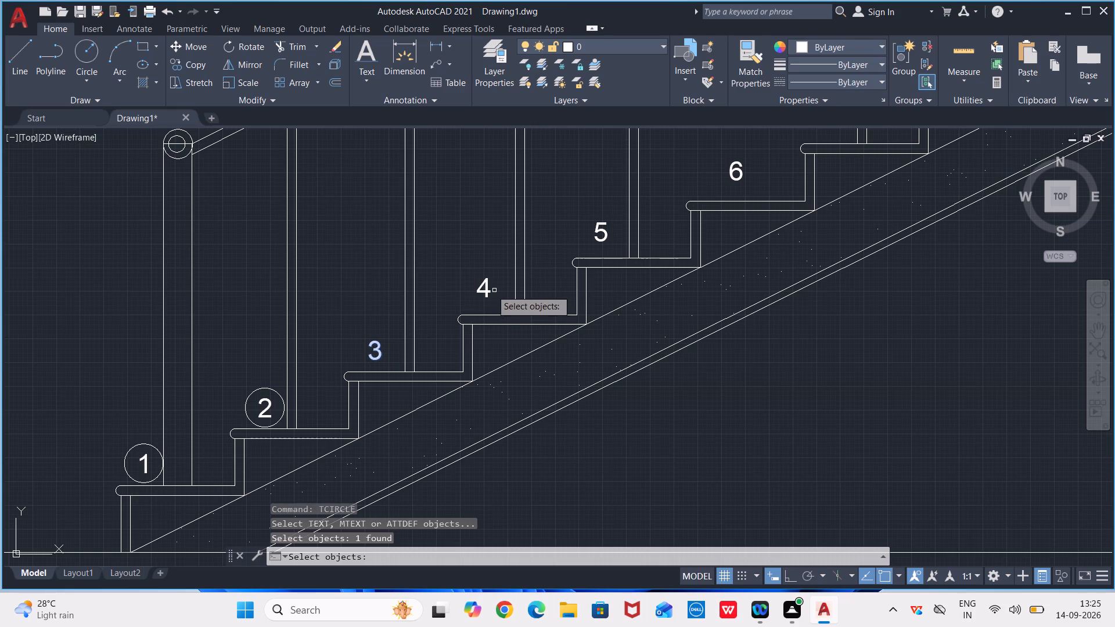
{"action": "left_click", "coordinate": [488, 289]}
{"action": "left_click", "coordinate": [604, 237]}
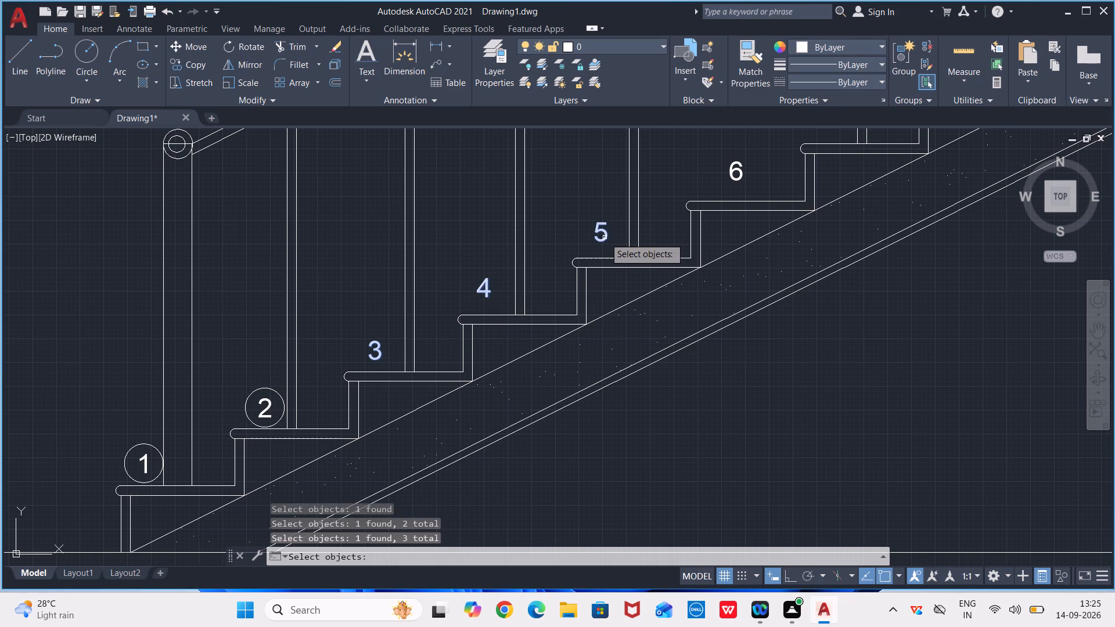
{"action": "middle_click_drag", "start_coordinate": [600, 244], "coordinate": [472, 444]}
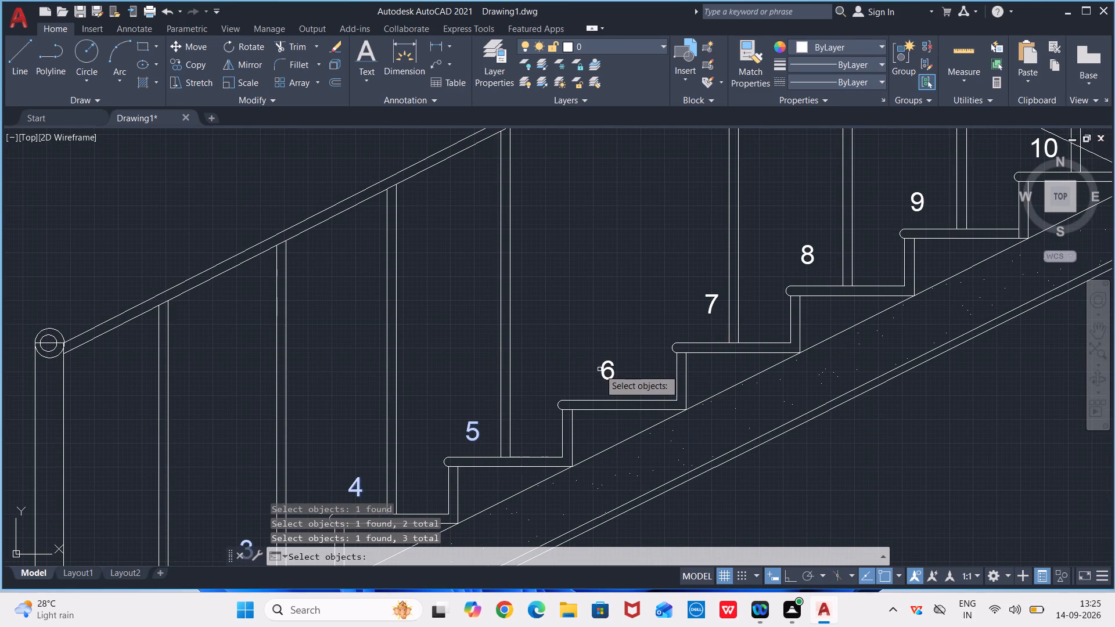
{"action": "left_click", "coordinate": [600, 372]}
{"action": "left_click", "coordinate": [715, 300]}
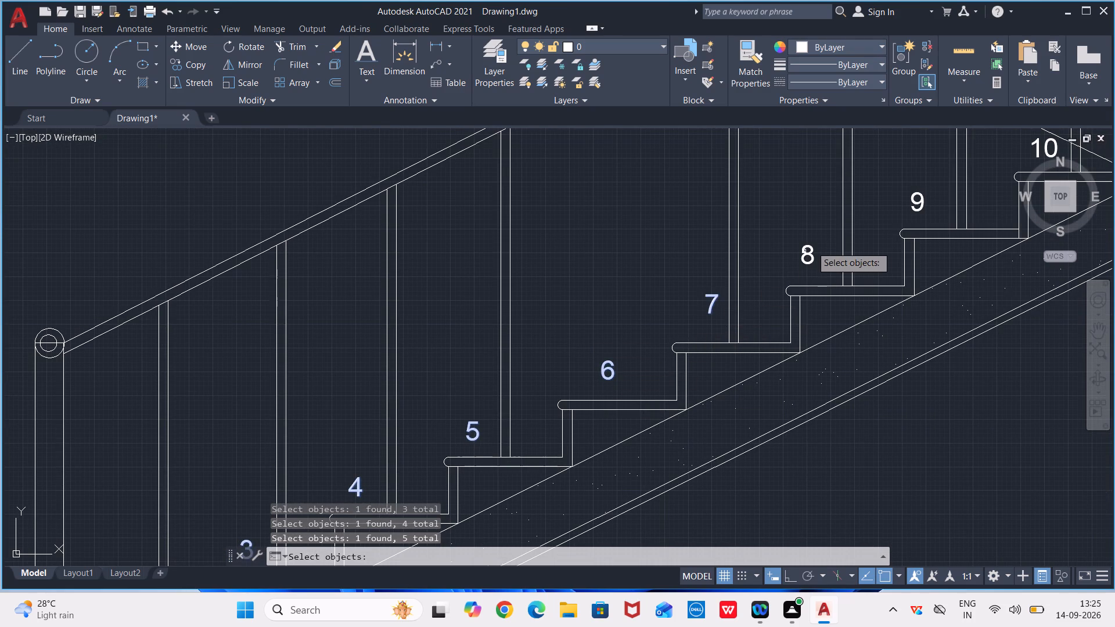
{"action": "left_click", "coordinate": [807, 251]}
{"action": "left_click", "coordinate": [914, 207]}
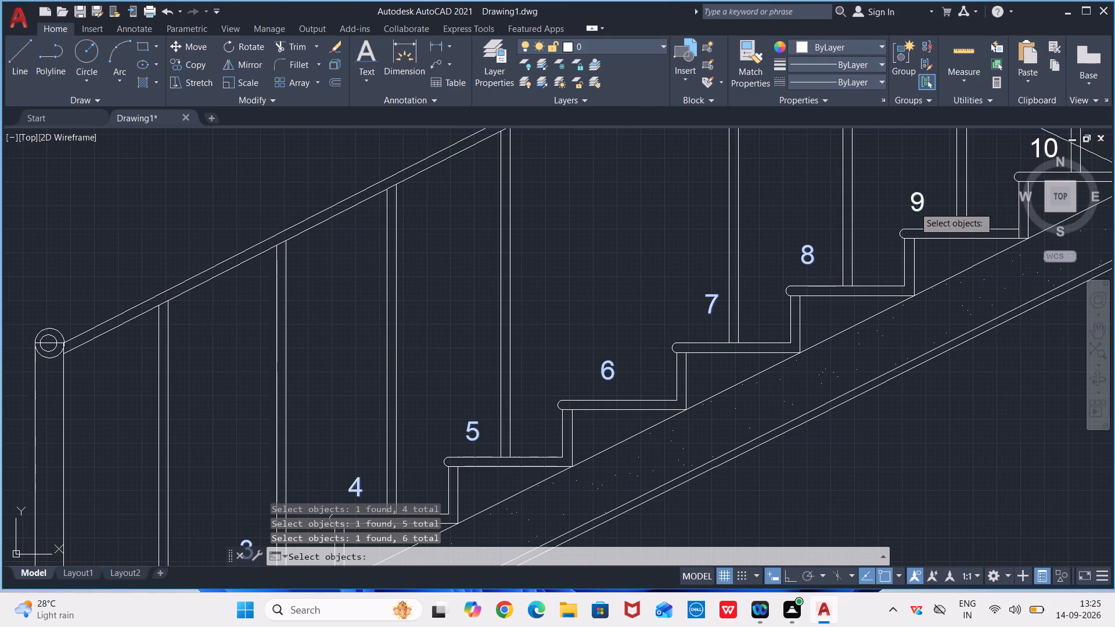
{"action": "scroll", "coordinate": [907, 221], "scroll_direction": "down", "scroll_amount": 2}
{"action": "middle_click_drag", "start_coordinate": [905, 225], "coordinate": [716, 396]}
{"action": "scroll", "coordinate": [782, 377], "scroll_direction": "up", "scroll_amount": 2}
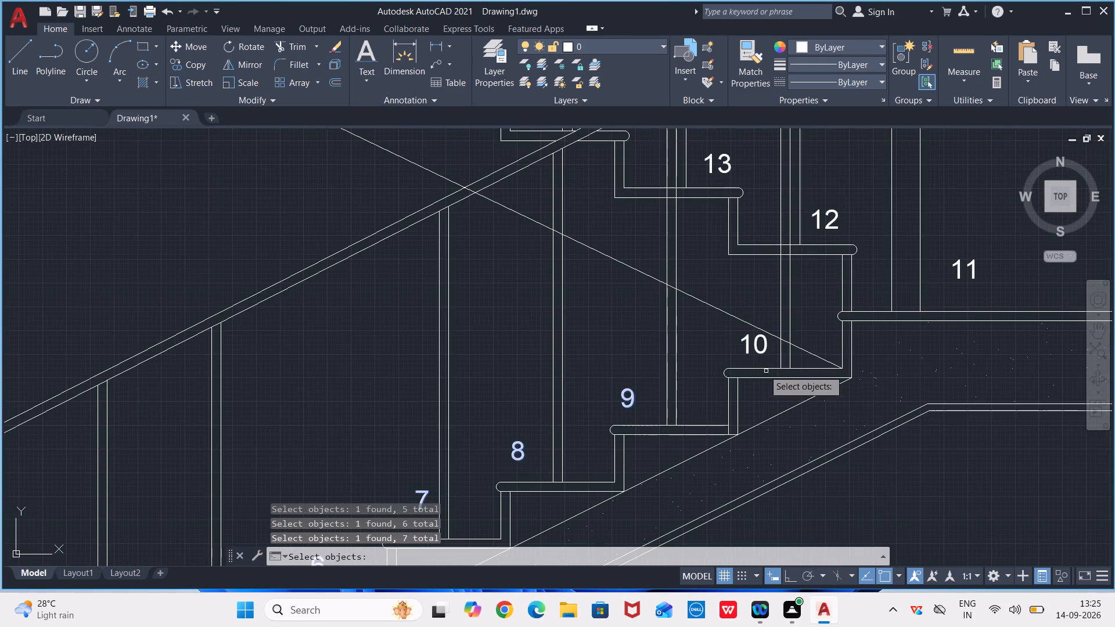
{"action": "left_click", "coordinate": [754, 344]}
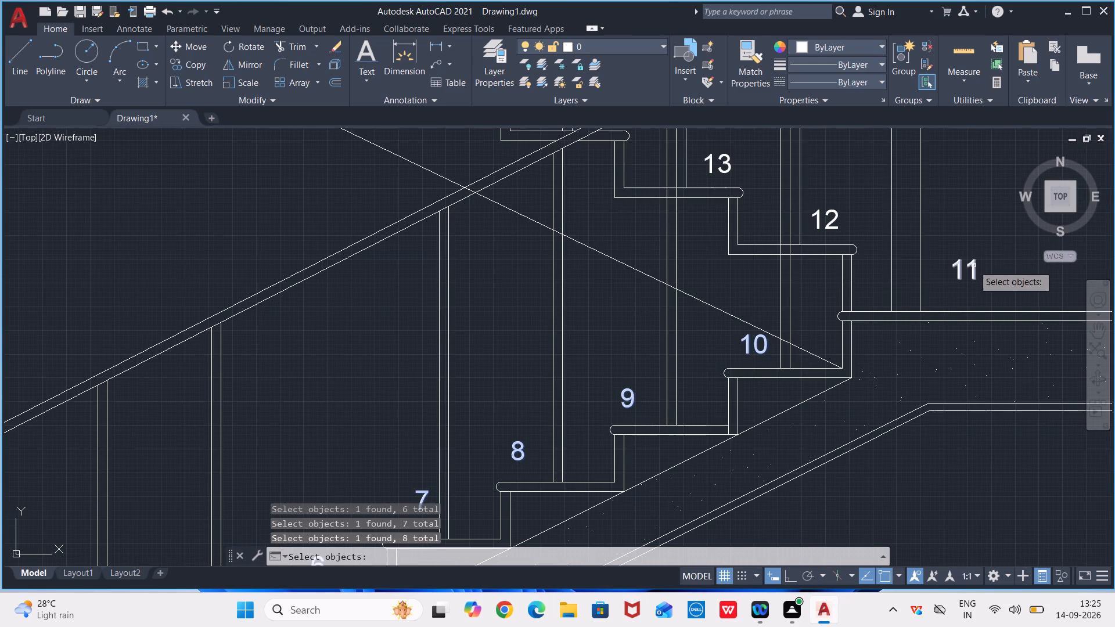
{"action": "left_click", "coordinate": [972, 268]}
{"action": "left_click", "coordinate": [834, 227]}
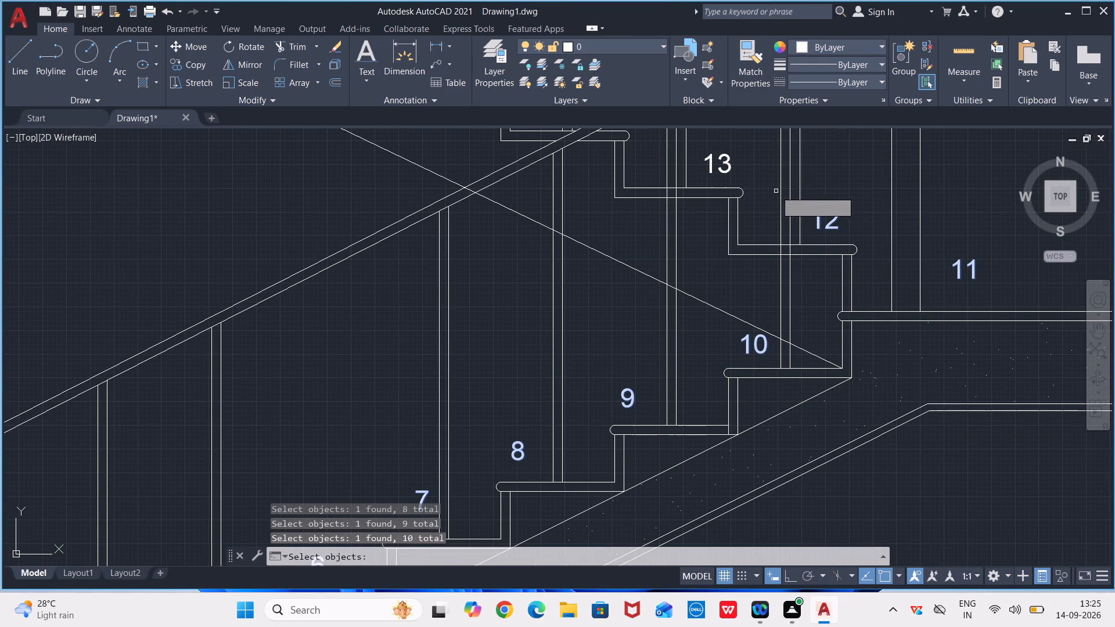
{"action": "left_click", "coordinate": [725, 168]}
{"action": "middle_click_drag", "start_coordinate": [729, 174], "coordinate": [835, 489]}
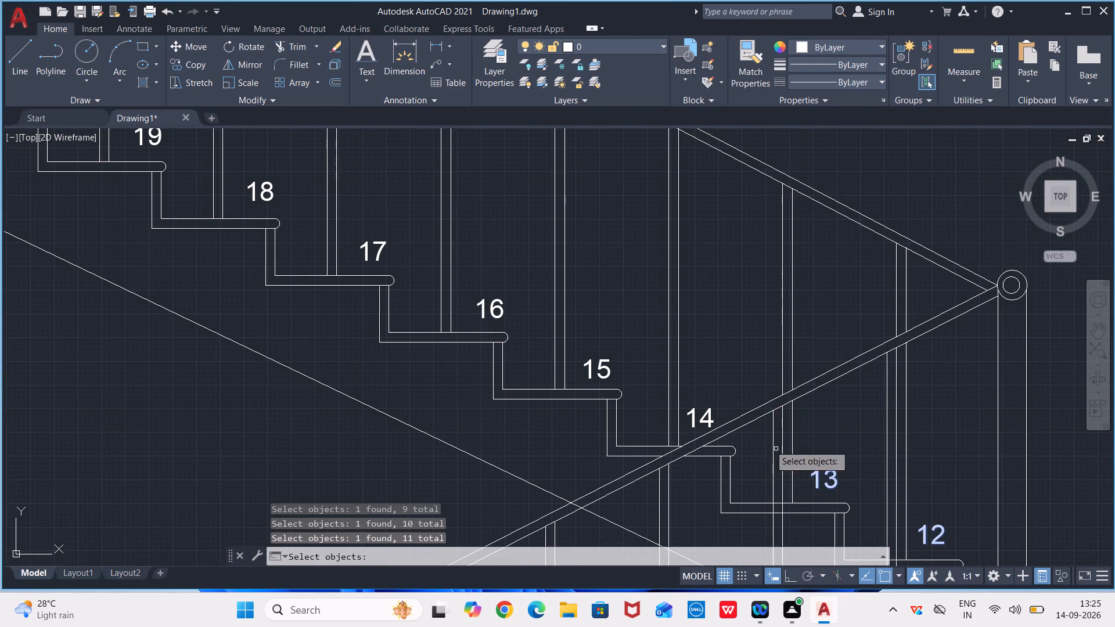
{"action": "left_click", "coordinate": [706, 415]}
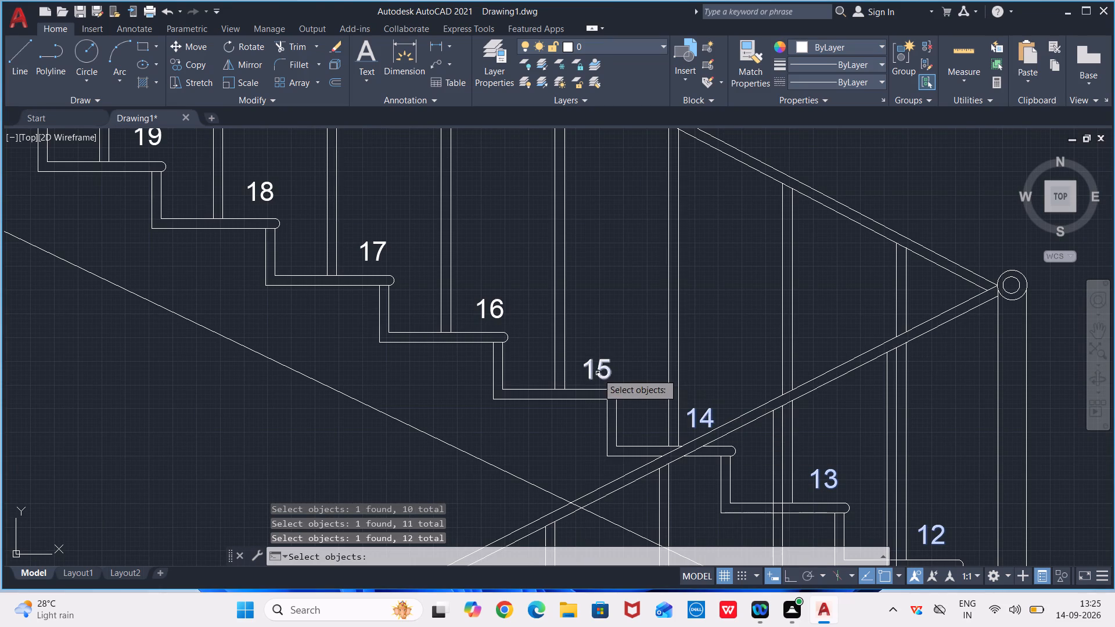
{"action": "left_click", "coordinate": [598, 373]}
{"action": "left_click", "coordinate": [499, 317]}
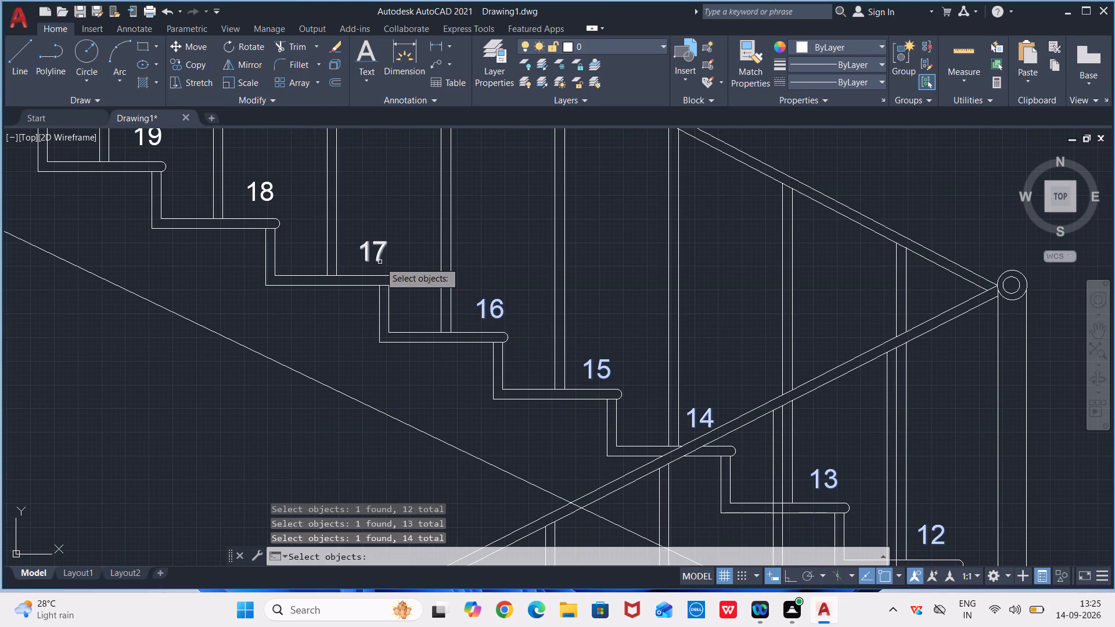
{"action": "left_click", "coordinate": [380, 261]}
{"action": "left_click", "coordinate": [265, 190]}
{"action": "scroll", "coordinate": [278, 196], "scroll_direction": "down", "scroll_amount": 1}
{"action": "middle_click_drag", "start_coordinate": [279, 199], "coordinate": [491, 340]}
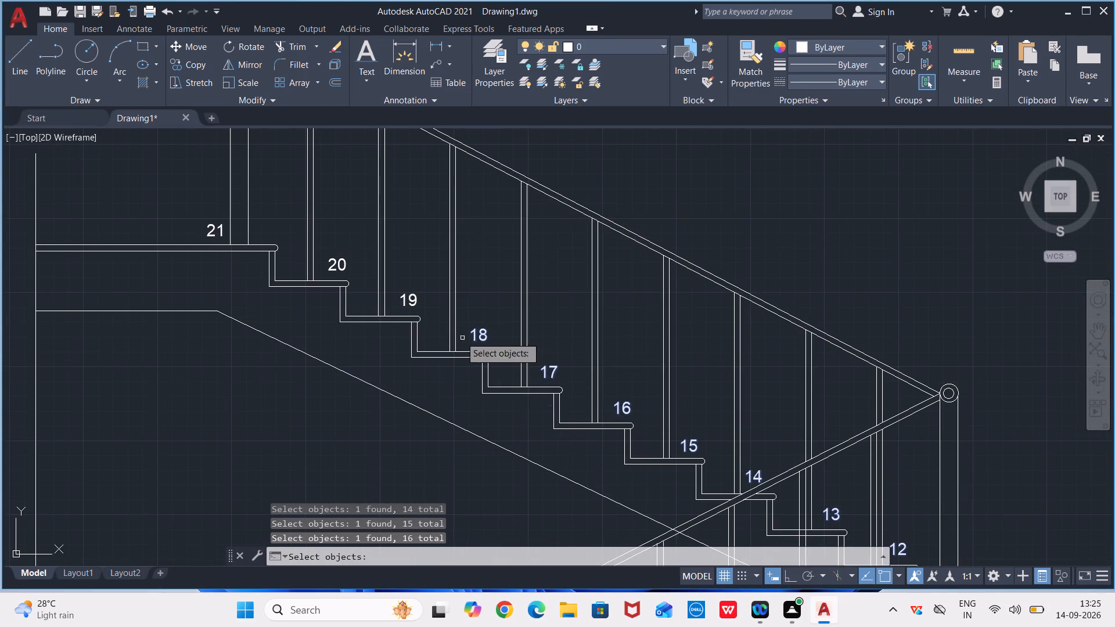
{"action": "left_click", "coordinate": [413, 297]}
{"action": "left_click", "coordinate": [337, 262]}
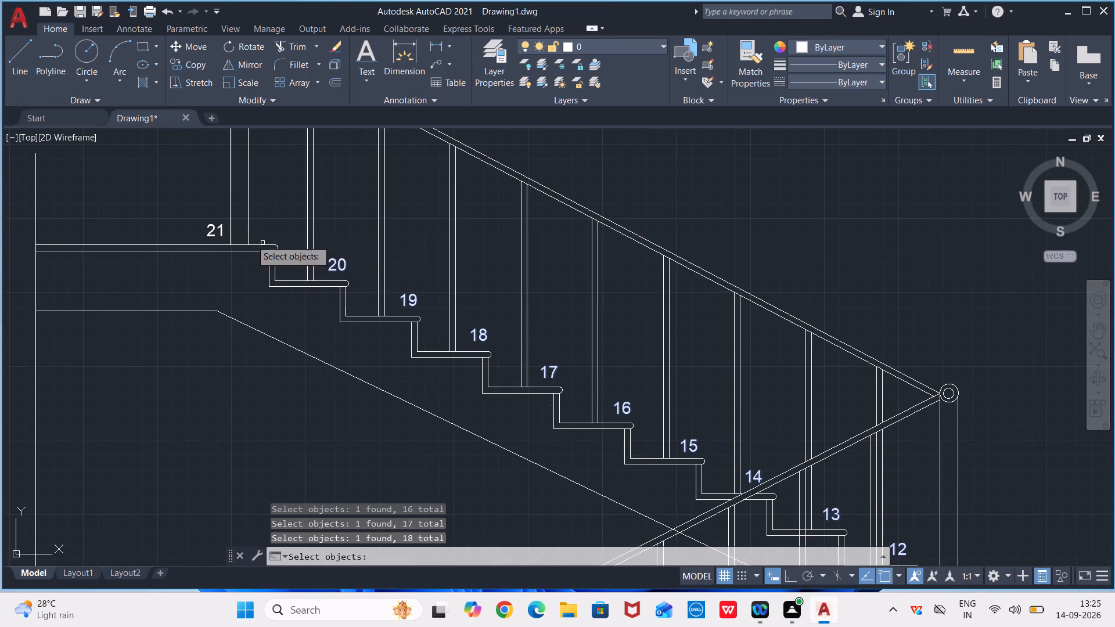
{"action": "left_click", "coordinate": [217, 230]}
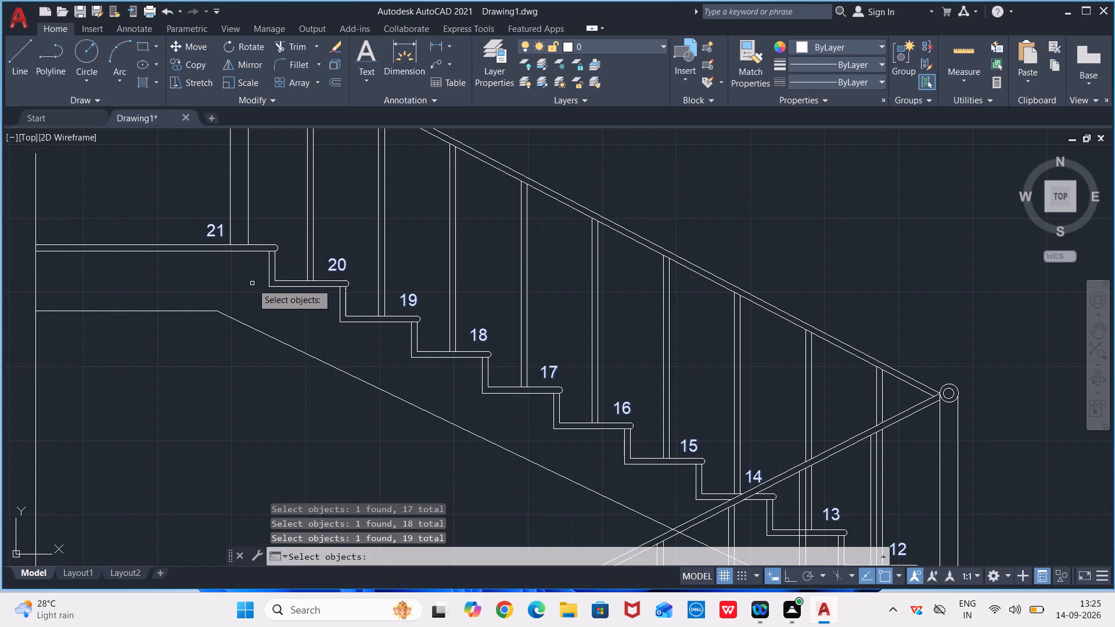
{"action": "key", "text": "Return"}
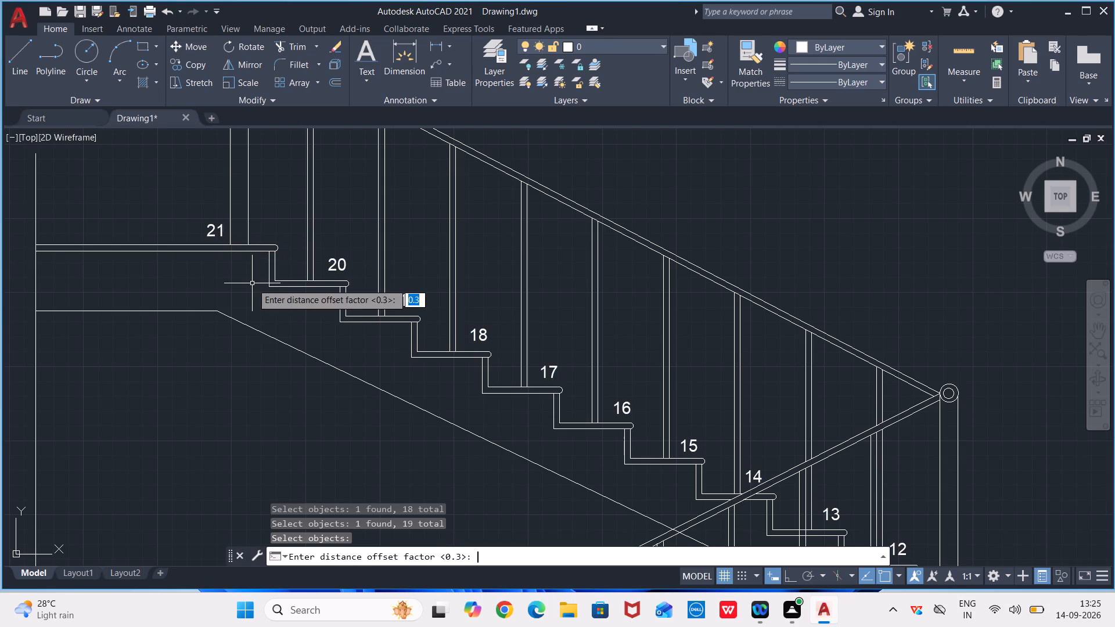
{"action": "key", "text": "Return"}
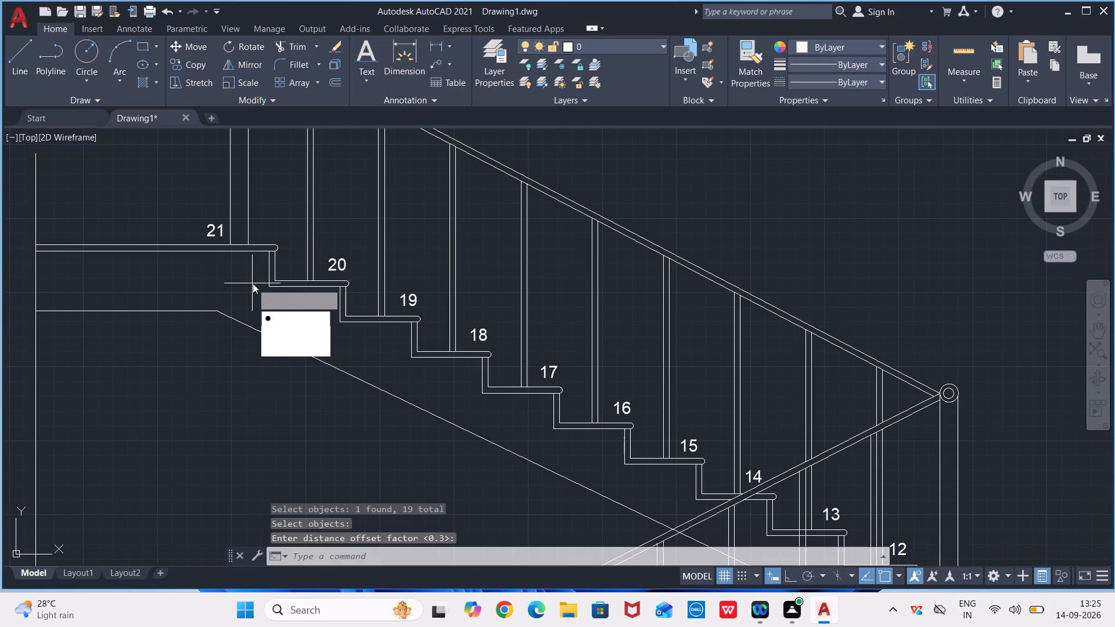
{"action": "left_click_drag", "start_coordinate": [287, 316], "coordinate": [252, 283]}
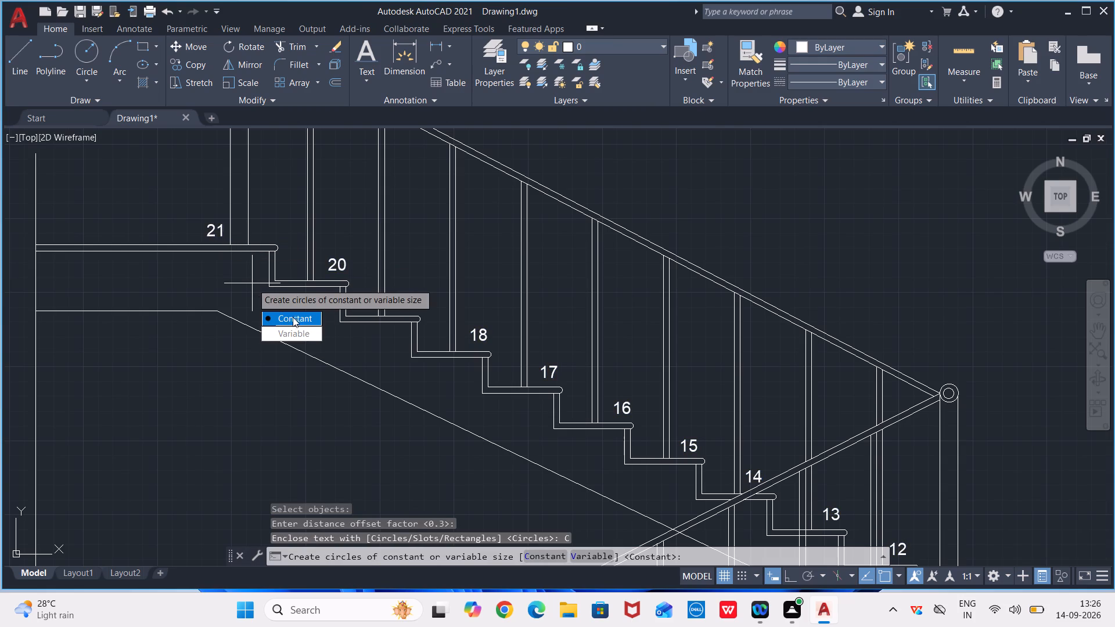
{"action": "left_click_drag", "start_coordinate": [296, 318], "coordinate": [252, 283]}
{"action": "left_click", "coordinate": [238, 313]}
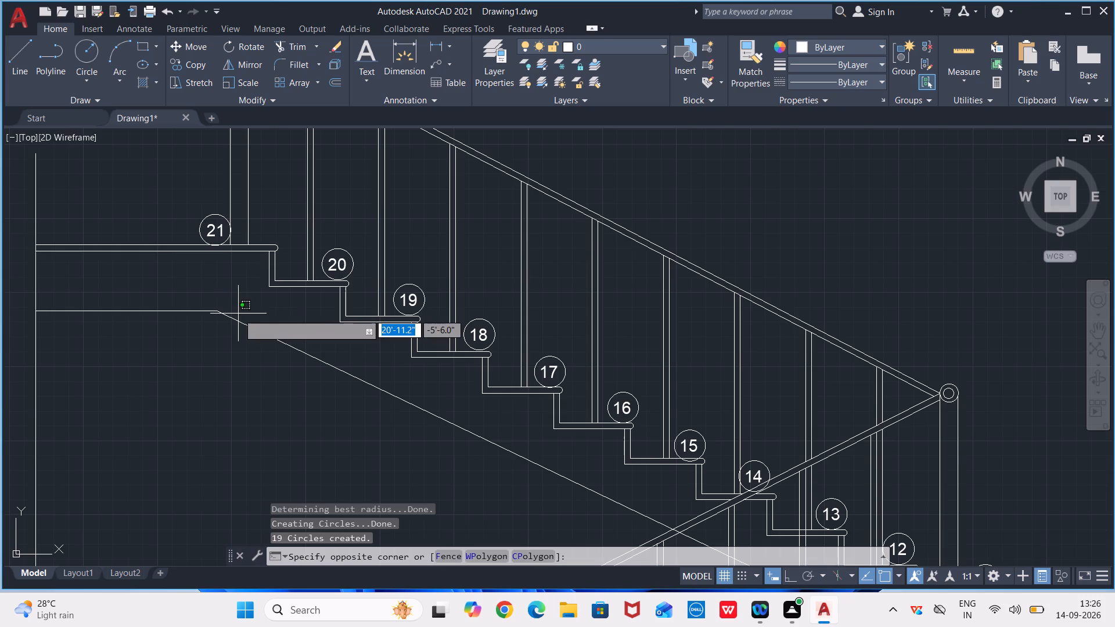
{"action": "key", "text": "Escape"}
{"action": "scroll", "coordinate": [243, 317], "scroll_direction": "down", "scroll_amount": 2}
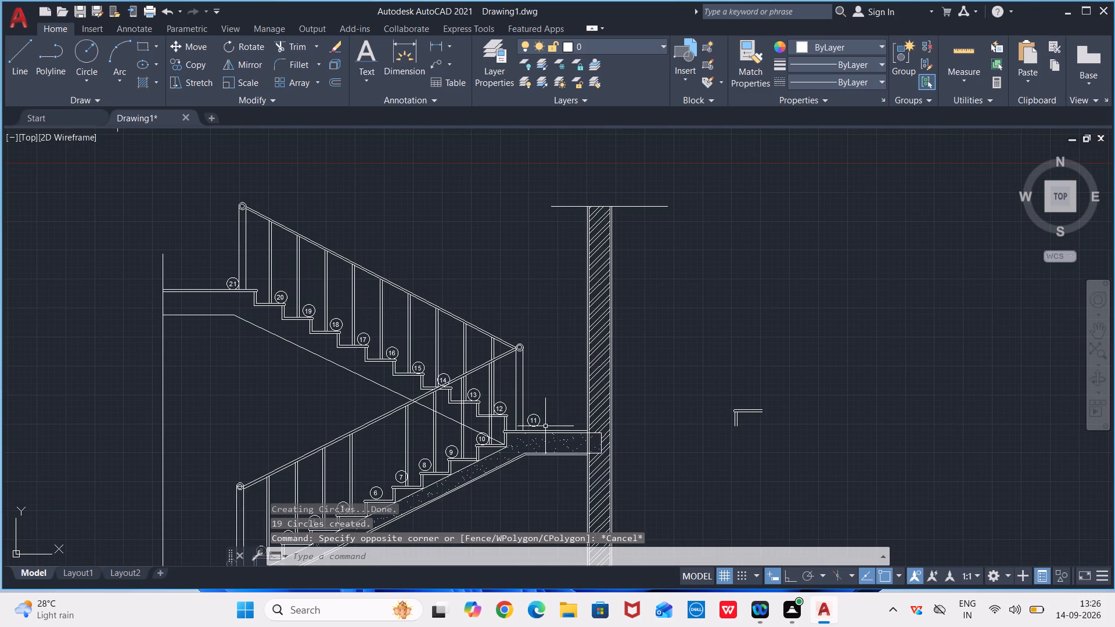
{"action": "middle_click_drag", "start_coordinate": [584, 426], "coordinate": [542, 293]}
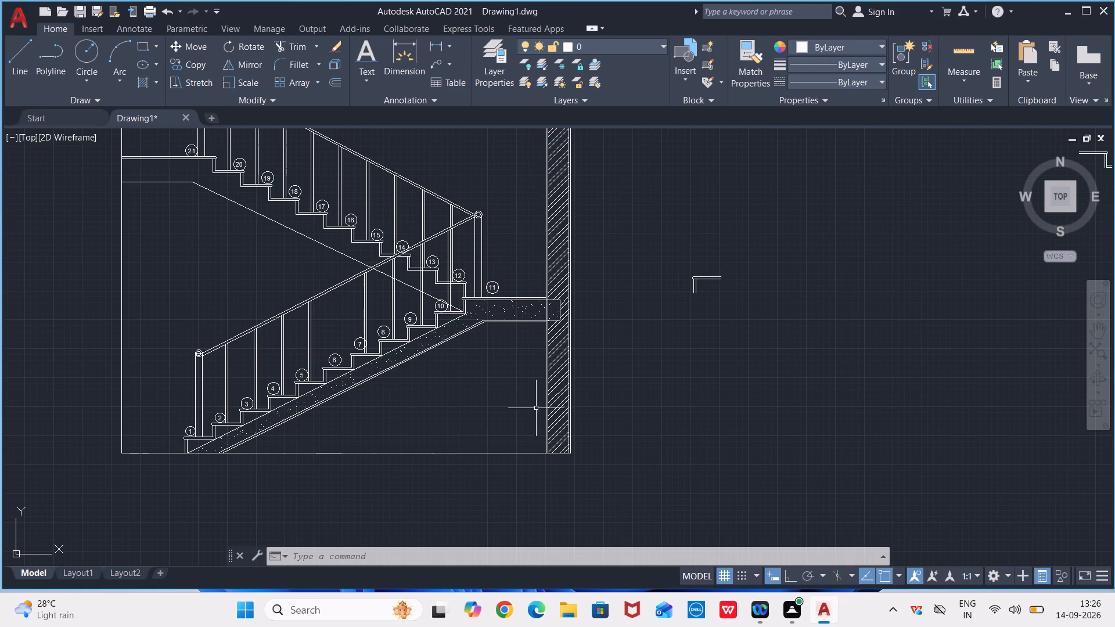
Trim the vertical boundary line where it extends above the upper landing's outer end.
{"action": "scroll", "coordinate": [466, 233], "scroll_direction": "down", "scroll_amount": 1}
{"action": "middle_click_drag", "start_coordinate": [466, 234], "coordinate": [501, 365]}
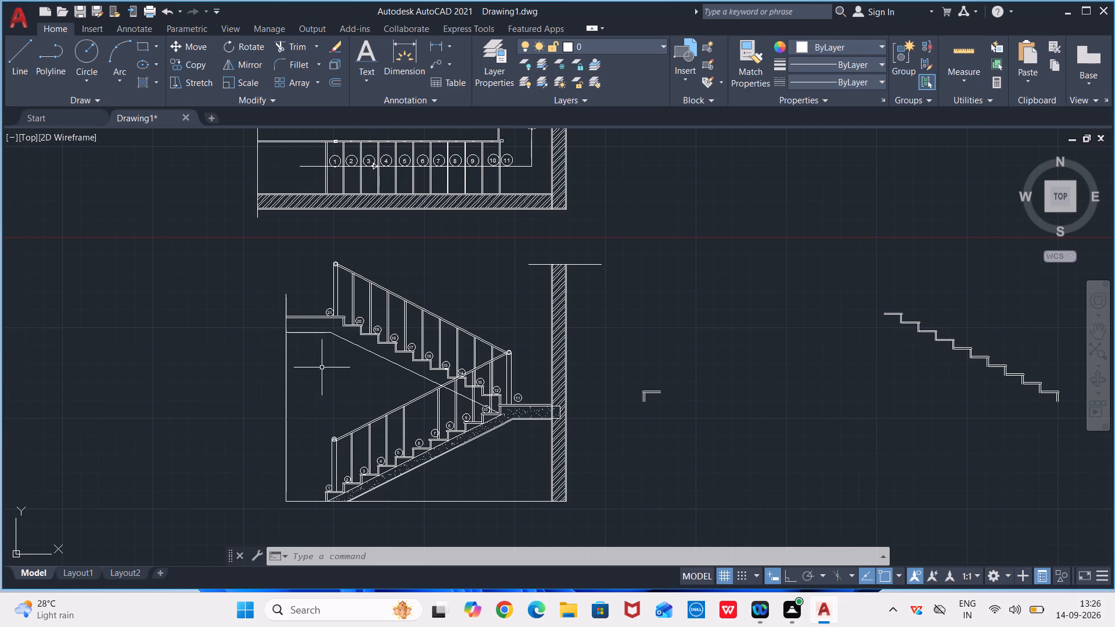
{"action": "scroll", "coordinate": [378, 356], "scroll_direction": "up", "scroll_amount": 2}
{"action": "scroll", "coordinate": [373, 358], "scroll_direction": "down", "scroll_amount": 1}
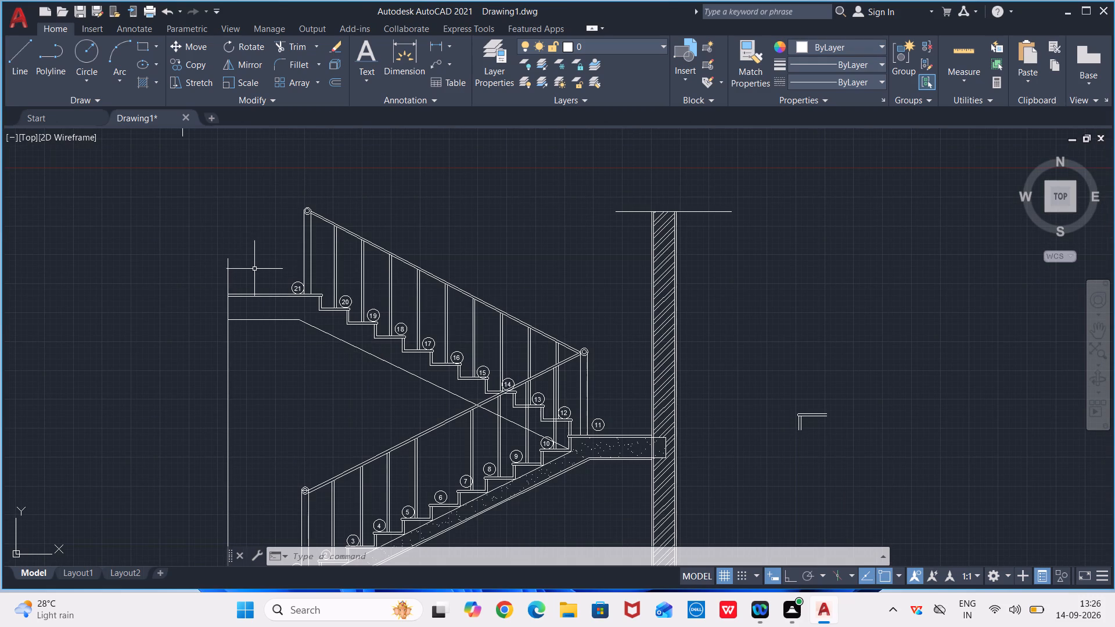
{"action": "type", "text": "TR"}
{"action": "key", "text": "Return"}
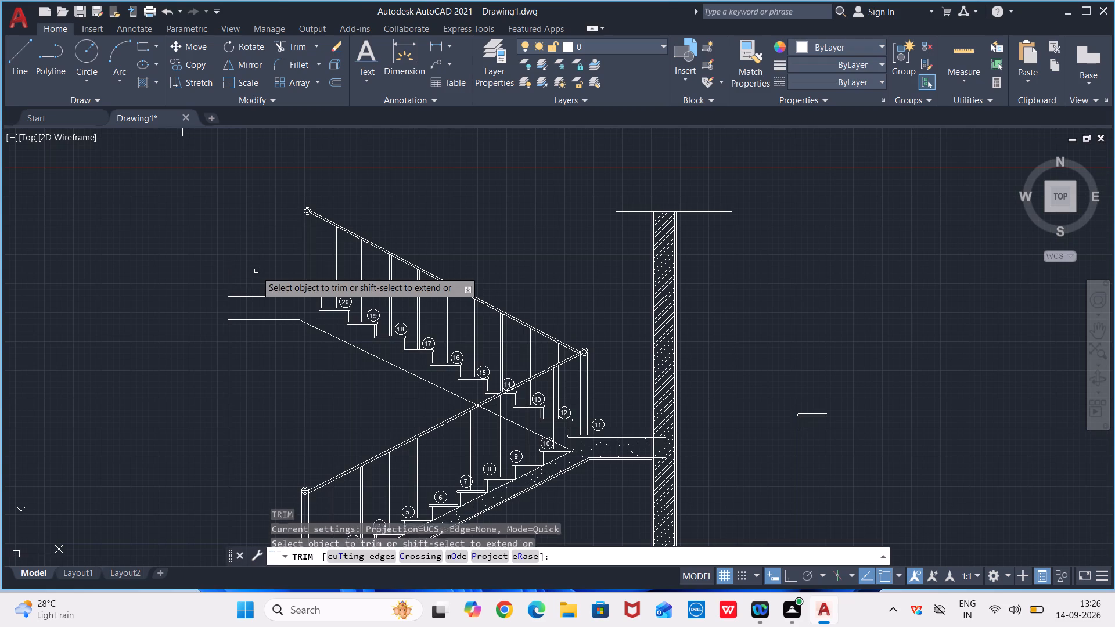
{"action": "left_click", "coordinate": [229, 283]}
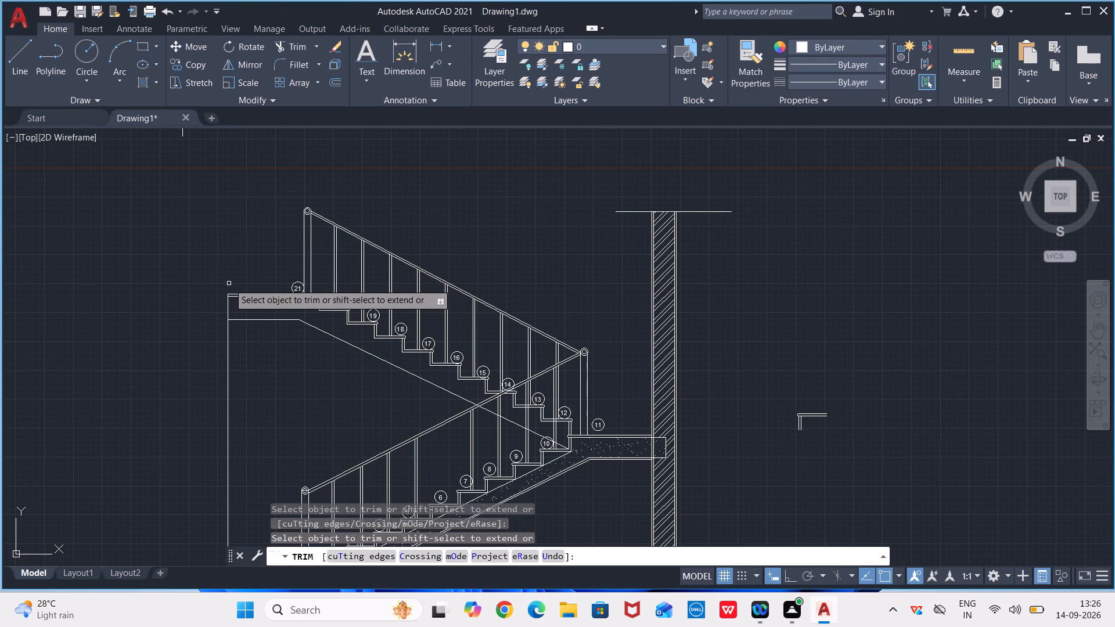
Remove the stray tread-and-riser piece lying outside the end wall of the section with Trim.
{"action": "left_click_drag", "start_coordinate": [916, 383], "coordinate": [772, 448]}
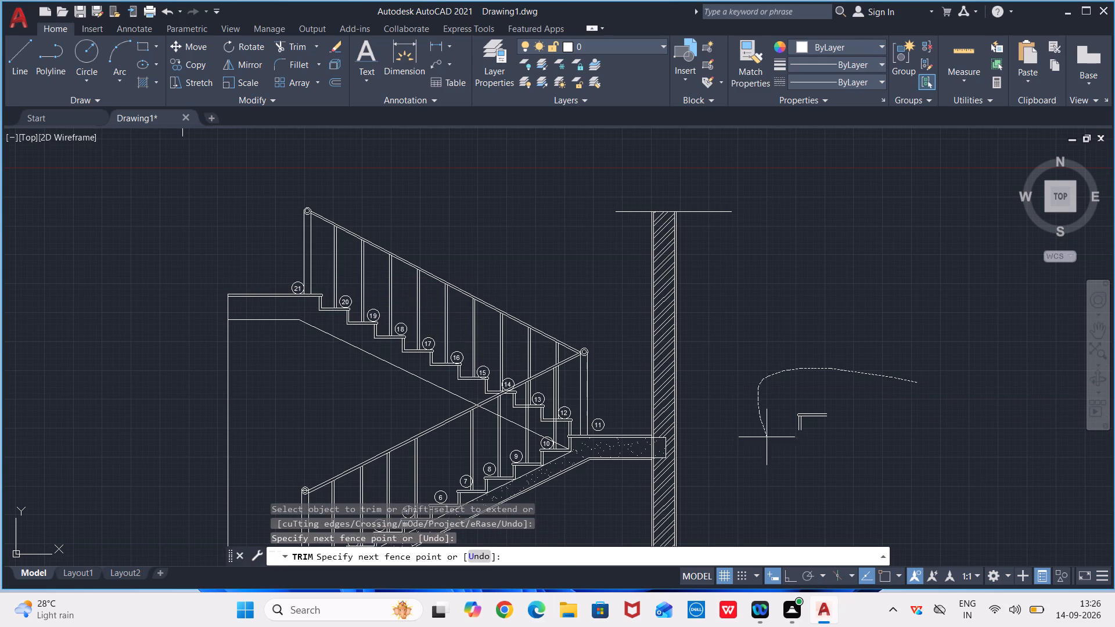
{"action": "left_click_drag", "start_coordinate": [772, 448], "coordinate": [855, 456]}
{"action": "left_click", "coordinate": [855, 451]}
{"action": "left_click_drag", "start_coordinate": [815, 397], "coordinate": [789, 430]}
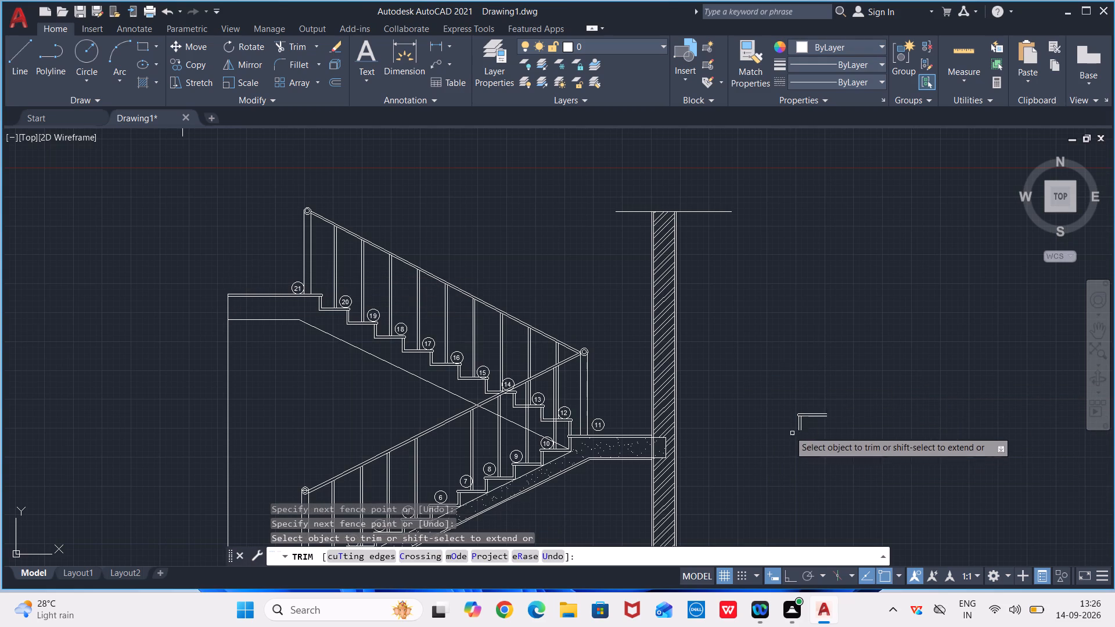
{"action": "left_click_drag", "start_coordinate": [789, 430], "coordinate": [789, 430]}
{"action": "left_click", "coordinate": [787, 428]}
{"action": "left_click_drag", "start_coordinate": [786, 428], "coordinate": [799, 421]}
{"action": "left_click", "coordinate": [800, 421]}
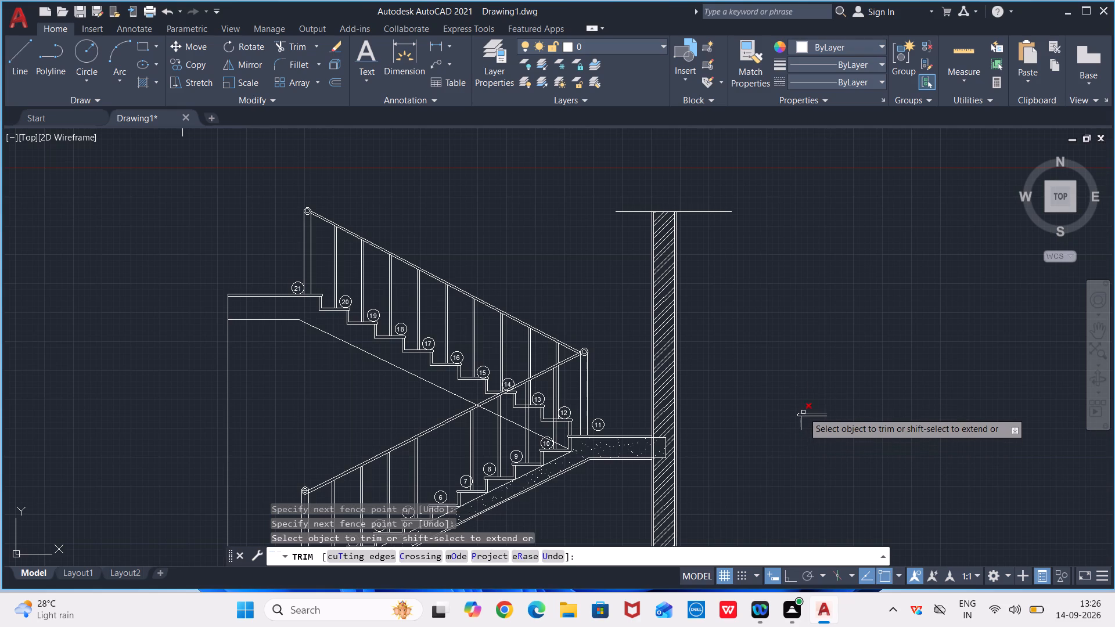
{"action": "triple_click", "coordinate": [803, 412]}
{"action": "left_click", "coordinate": [803, 415]}
{"action": "left_click_drag", "start_coordinate": [806, 390], "coordinate": [831, 444]}
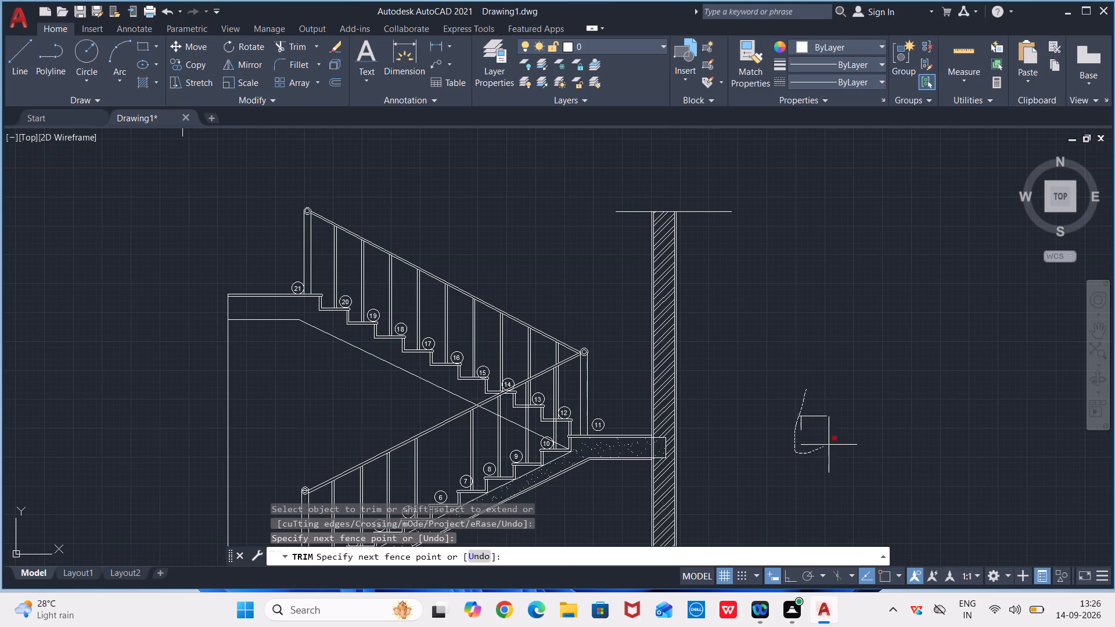
{"action": "left_click_drag", "start_coordinate": [831, 444], "coordinate": [832, 435]}
{"action": "left_click_drag", "start_coordinate": [803, 428], "coordinate": [780, 414]}
{"action": "left_click_drag", "start_coordinate": [804, 410], "coordinate": [803, 425]}
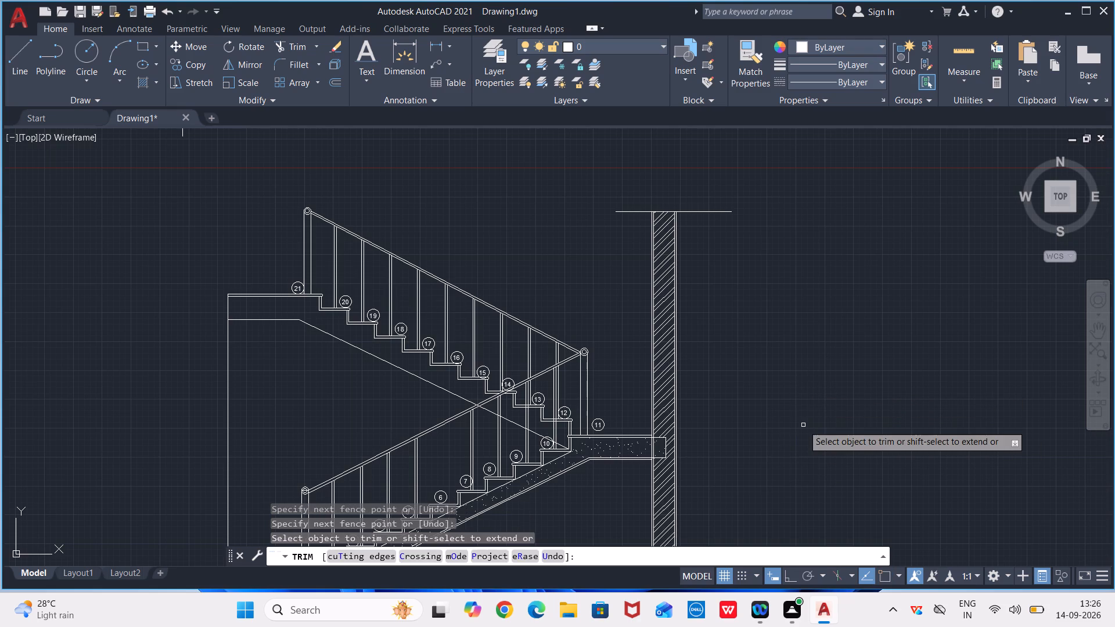
{"action": "key", "text": "Escape"}
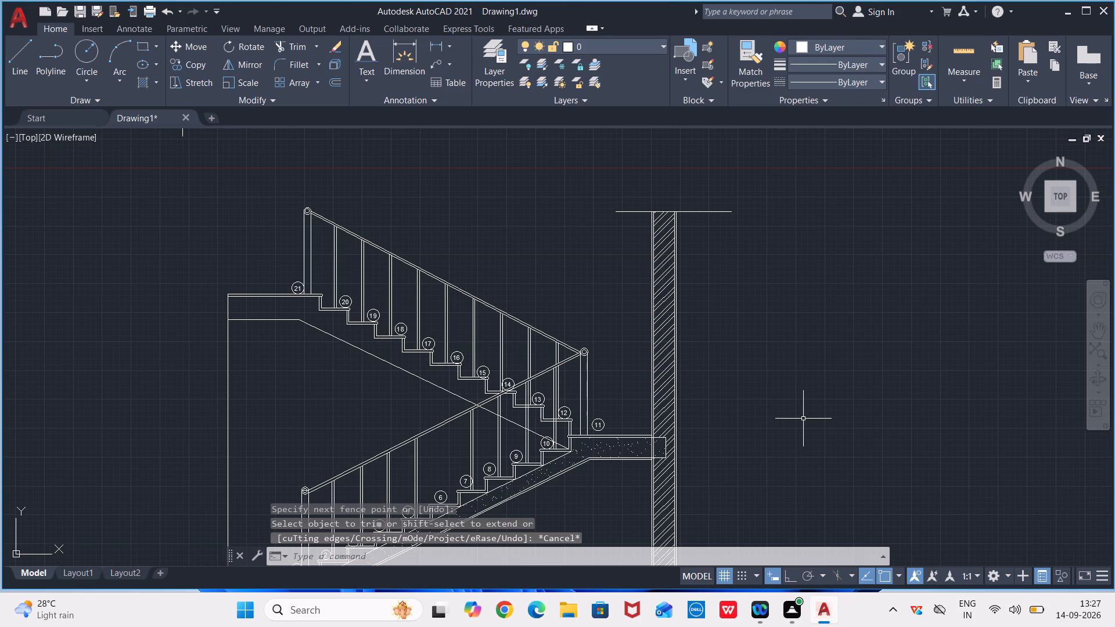
Add a horizontal multileader with Ortho on, from the lower flight's hatched slab below tread 9, with the text SLAB-6".
{"action": "scroll", "coordinate": [794, 417], "scroll_direction": "down", "scroll_amount": 2}
{"action": "scroll", "coordinate": [772, 425], "scroll_direction": "up", "scroll_amount": 1}
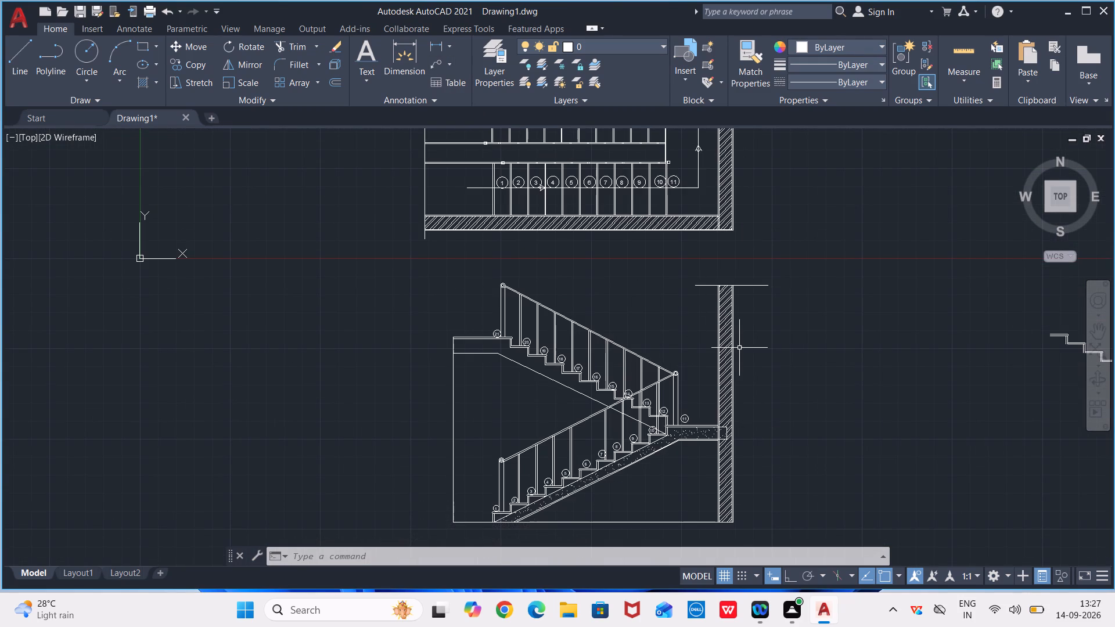
{"action": "type", "text": "MLD"}
{"action": "key", "text": "Return"}
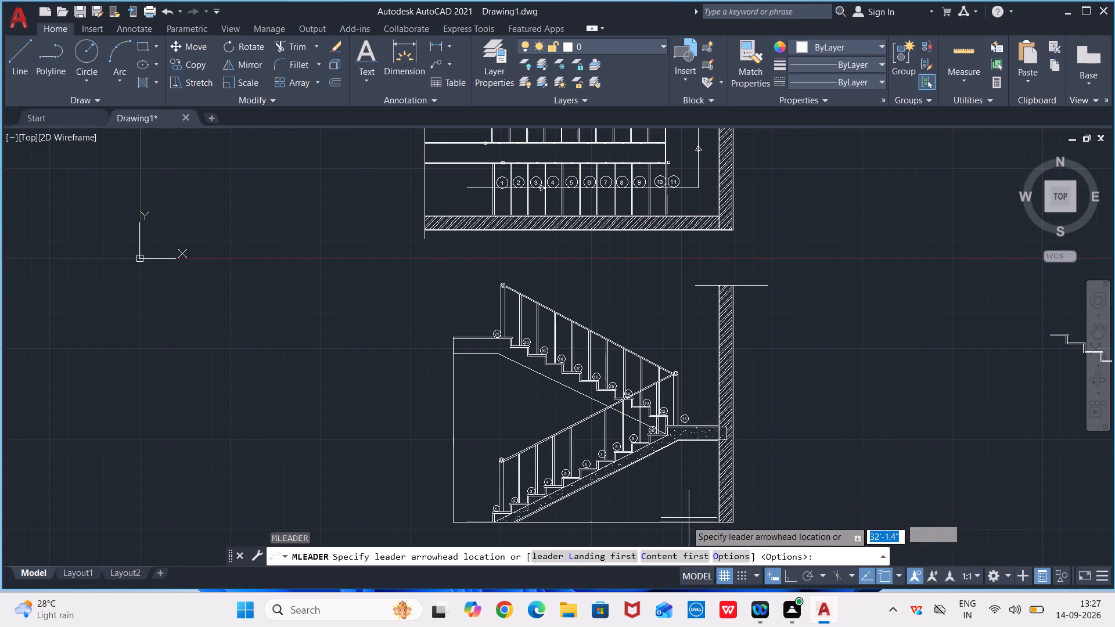
{"action": "scroll", "coordinate": [653, 460], "scroll_direction": "up", "scroll_amount": 1}
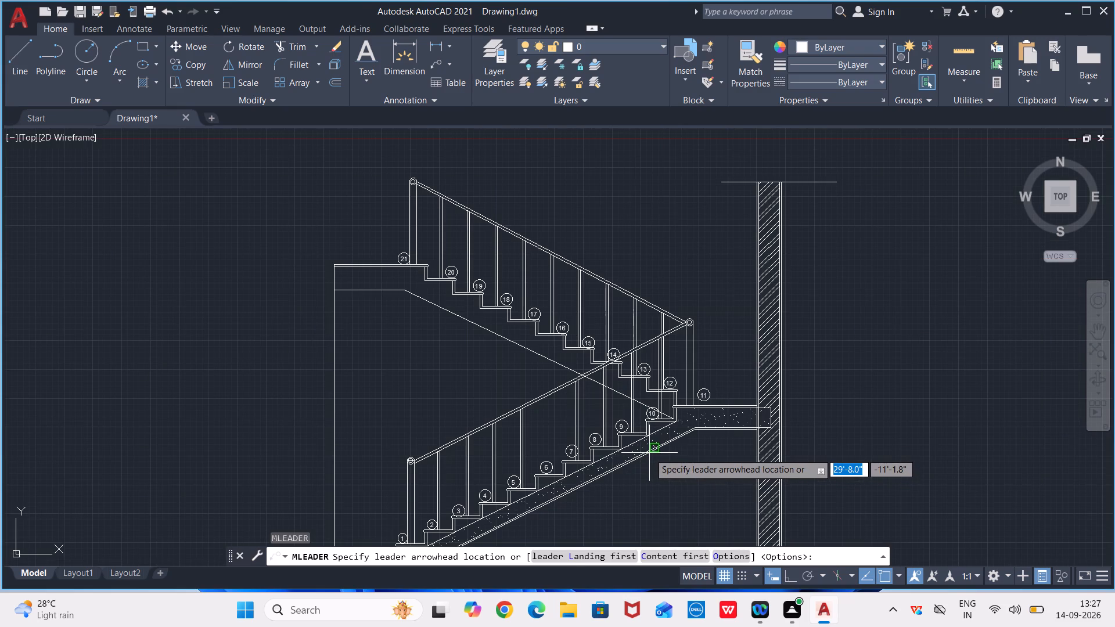
{"action": "scroll", "coordinate": [641, 447], "scroll_direction": "up", "scroll_amount": 2}
{"action": "left_click", "coordinate": [646, 452]}
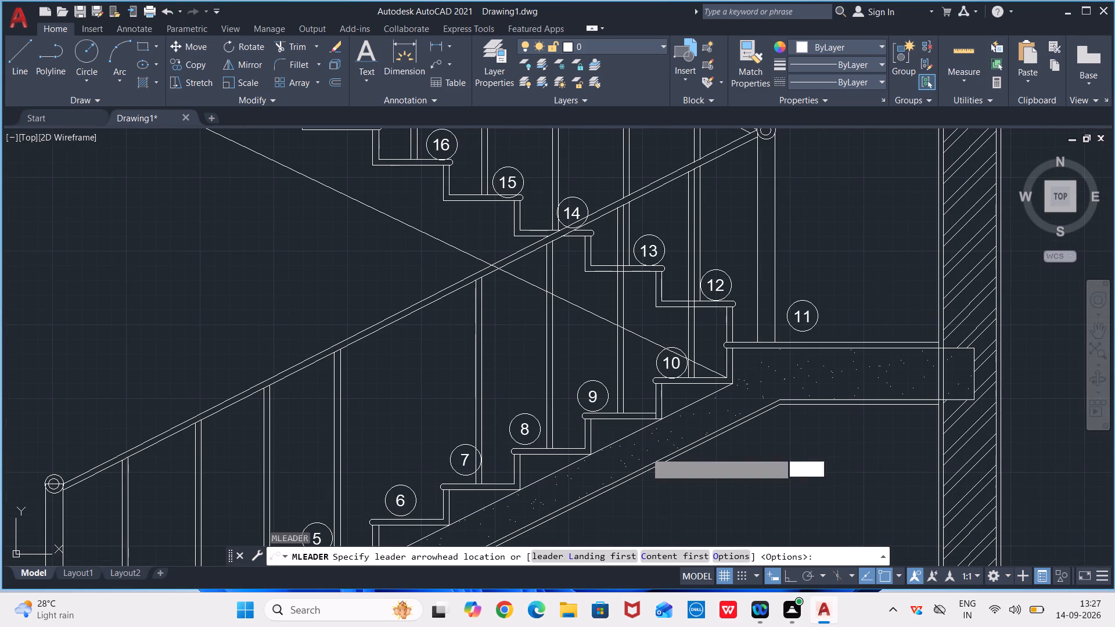
{"action": "left_click", "coordinate": [793, 581]}
{"action": "left_click", "coordinate": [763, 477]}
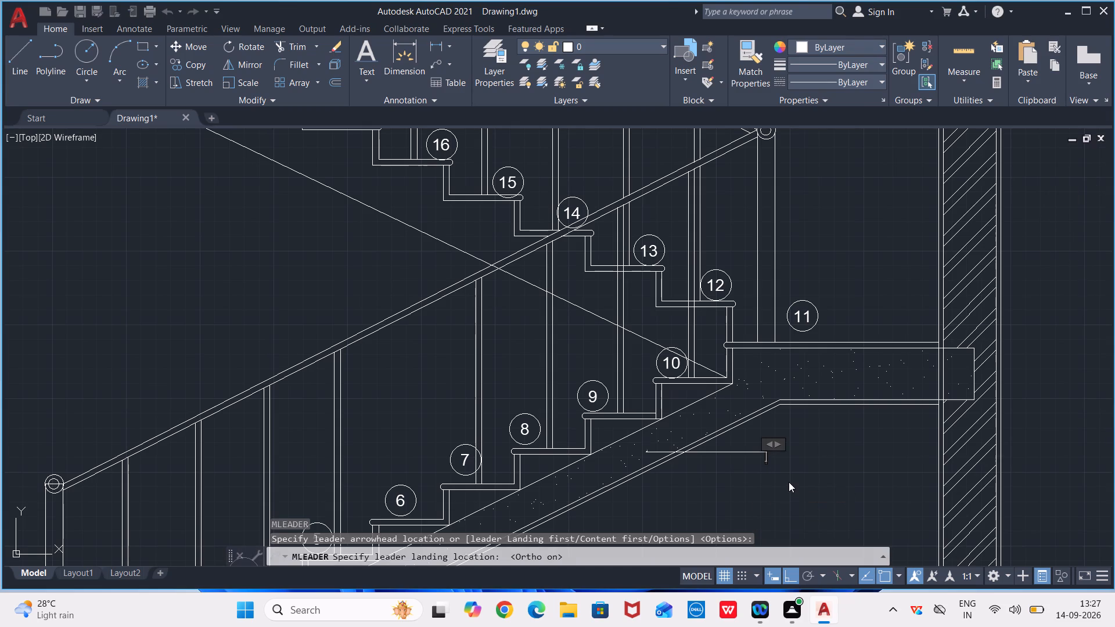
{"action": "middle_click_drag", "start_coordinate": [797, 469], "coordinate": [711, 464]}
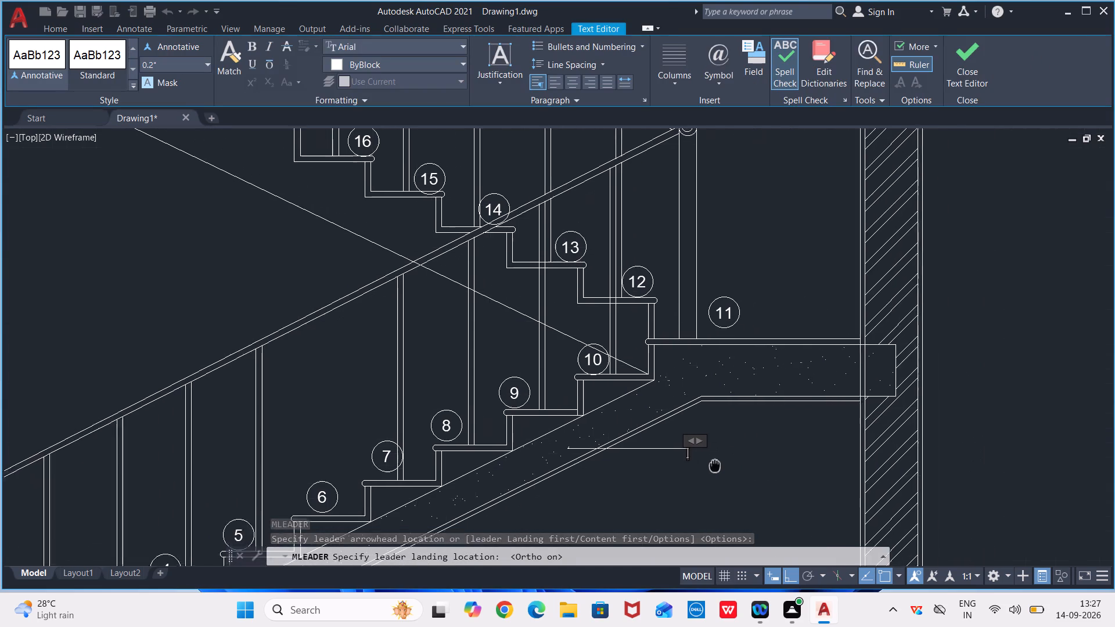
{"action": "middle_click_drag", "start_coordinate": [711, 464], "coordinate": [685, 457]}
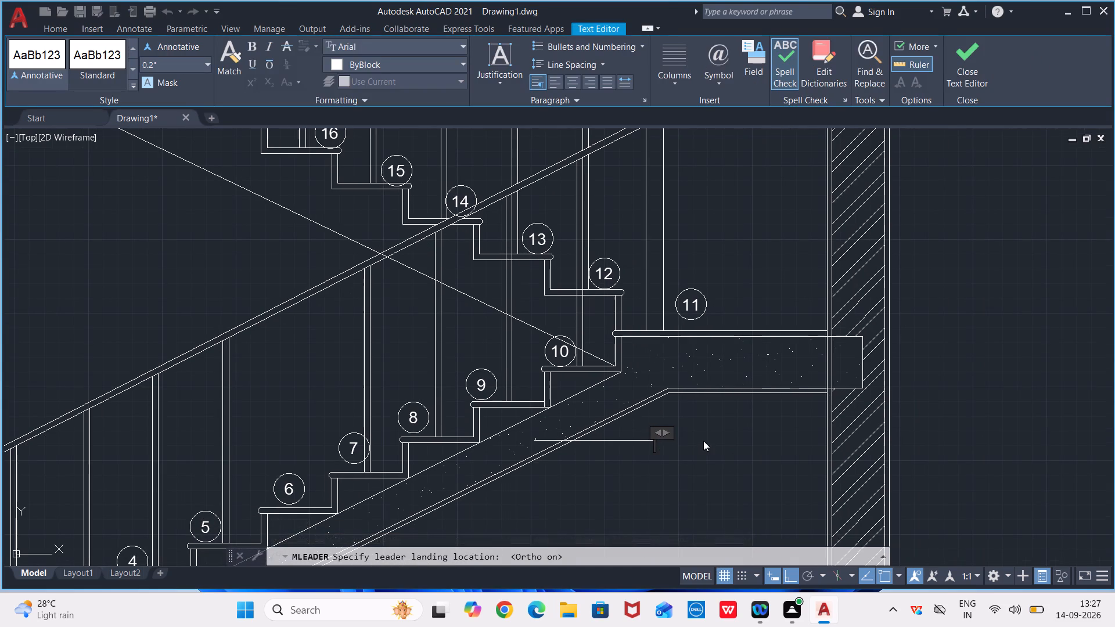
{"action": "key", "text": "s"}
{"action": "type", "text": "LA"}
{"action": "key", "text": "b"}
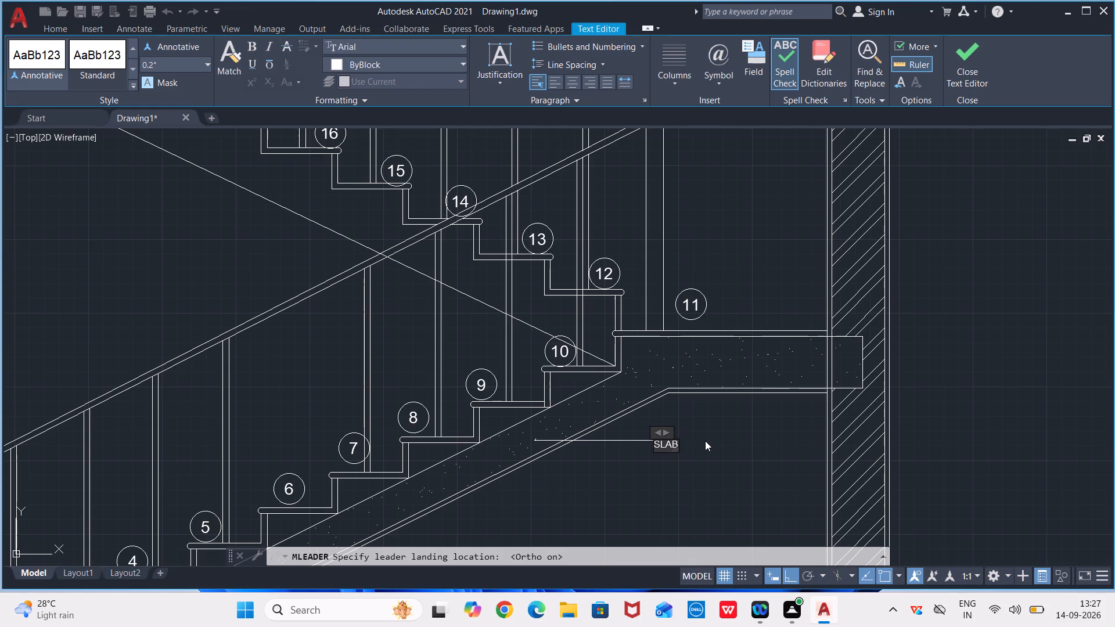
{"action": "key", "text": "minus"}
{"action": "key", "text": "6"}
{"action": "key", "text": "shift+quotedbl"}
{"action": "key", "text": "Return"}
{"action": "left_click", "coordinate": [756, 512]}
Set the landing distance of the SLAB-6" multileader to 3".
{"action": "scroll", "coordinate": [670, 446], "scroll_direction": "up", "scroll_amount": 2}
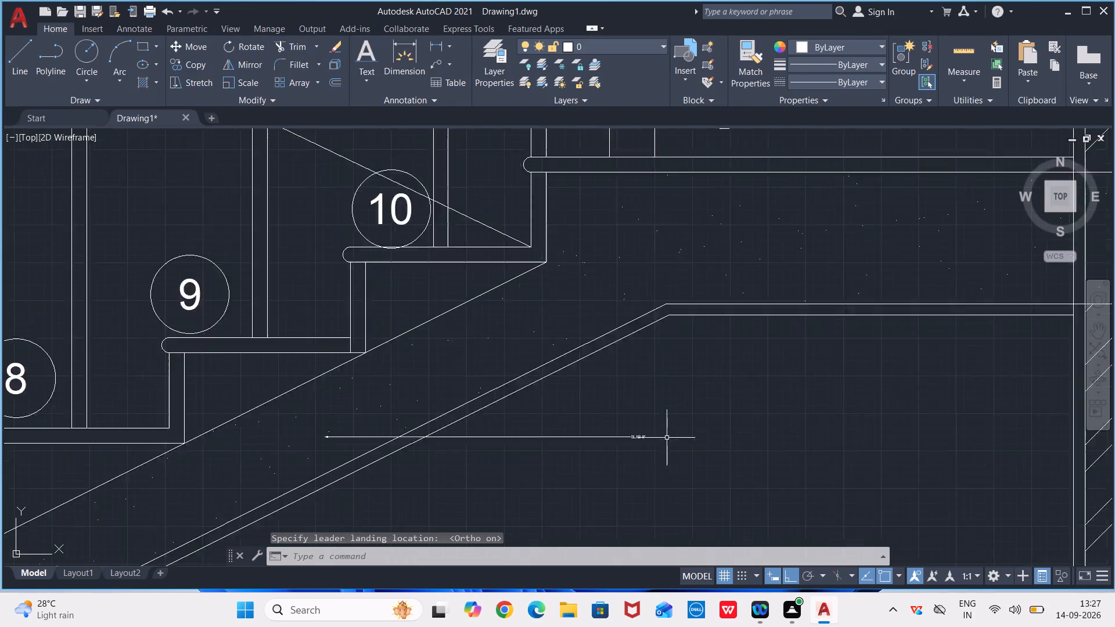
{"action": "scroll", "coordinate": [667, 438], "scroll_direction": "up", "scroll_amount": 2}
{"action": "left_click", "coordinate": [595, 443]}
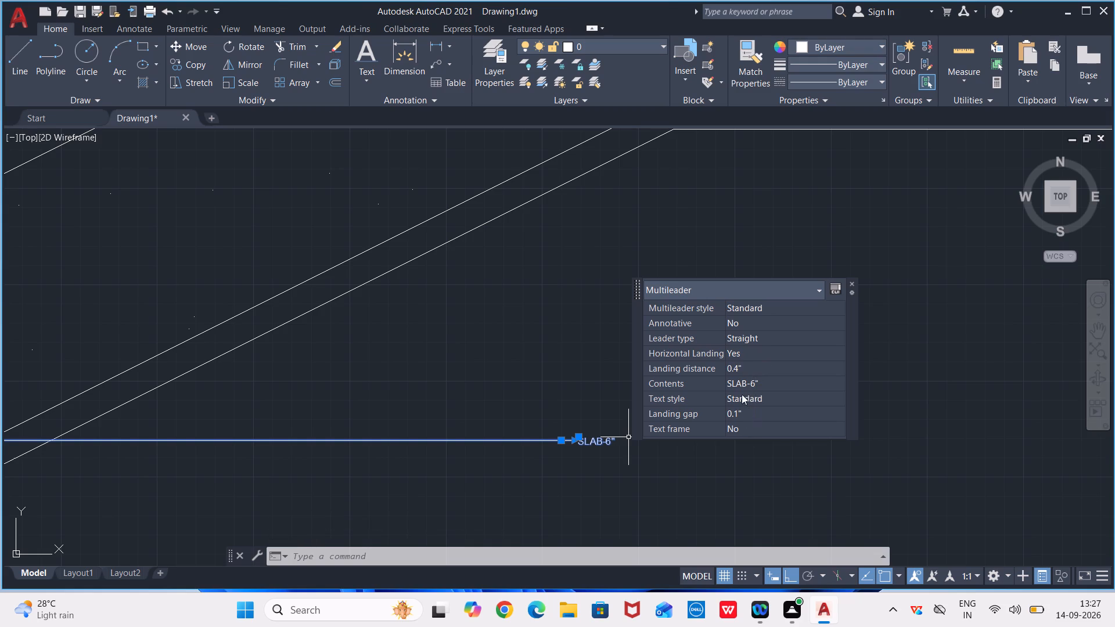
{"action": "left_click", "coordinate": [749, 366]}
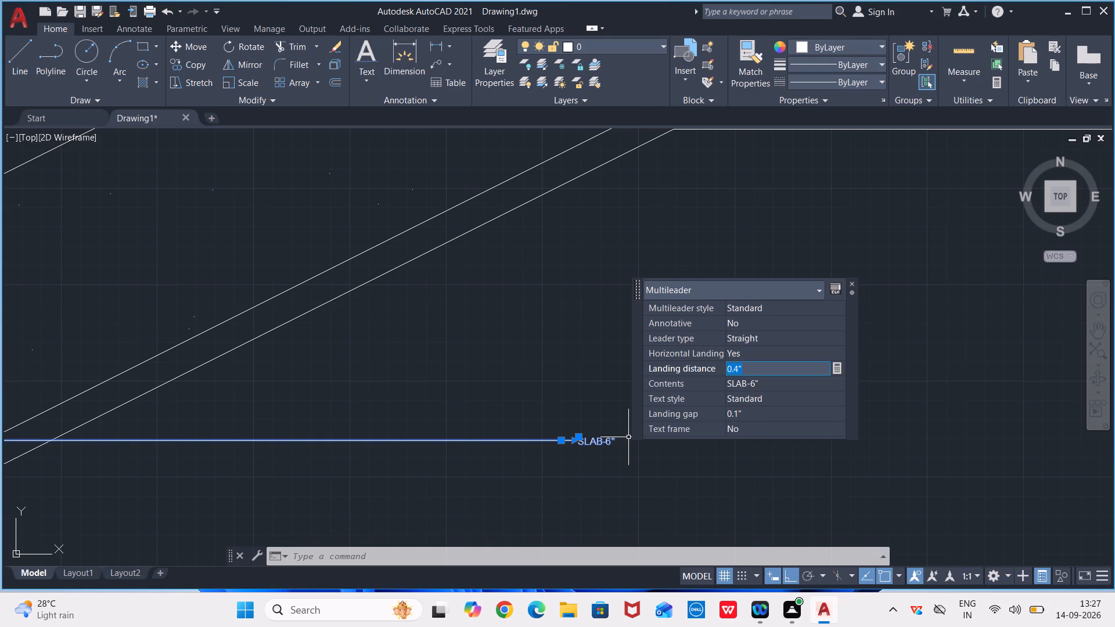
{"action": "key", "text": "3"}
{"action": "key", "text": "Return"}
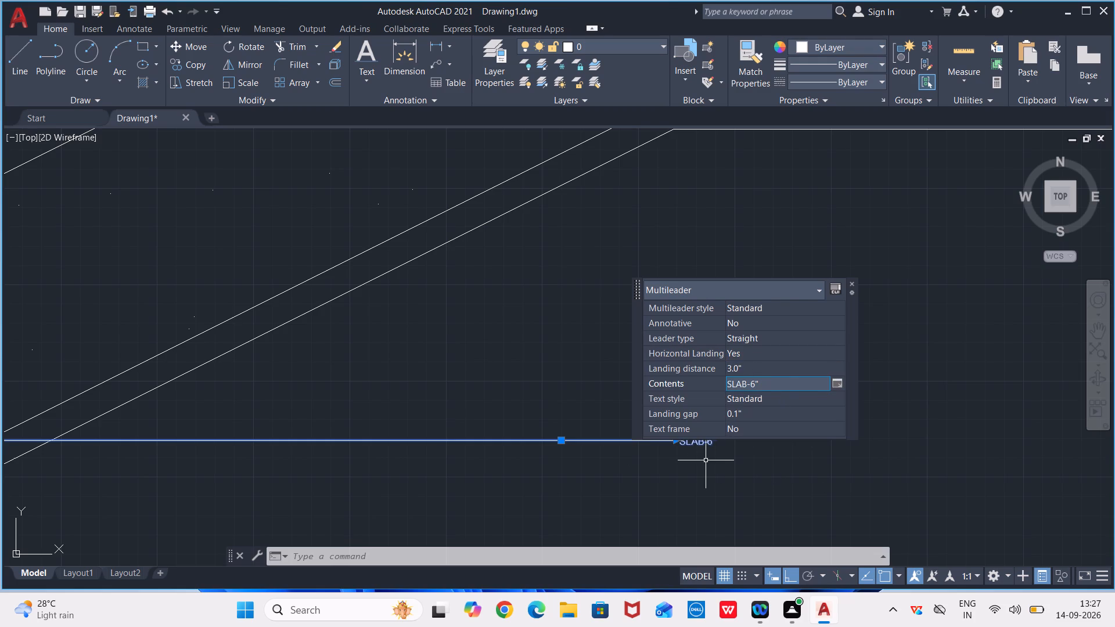
{"action": "key", "text": "Escape"}
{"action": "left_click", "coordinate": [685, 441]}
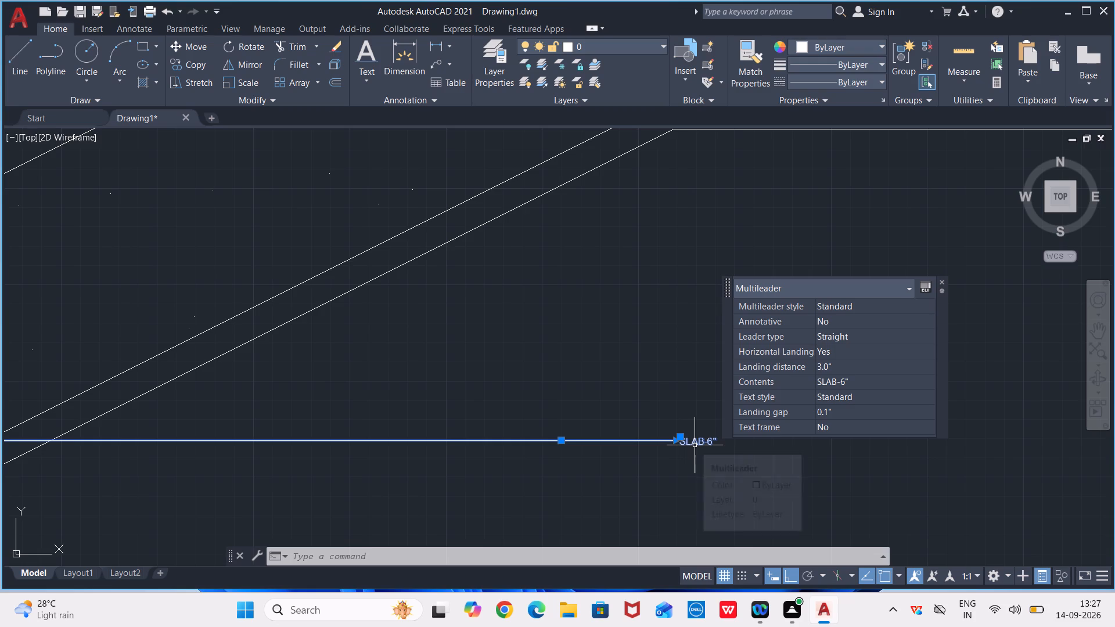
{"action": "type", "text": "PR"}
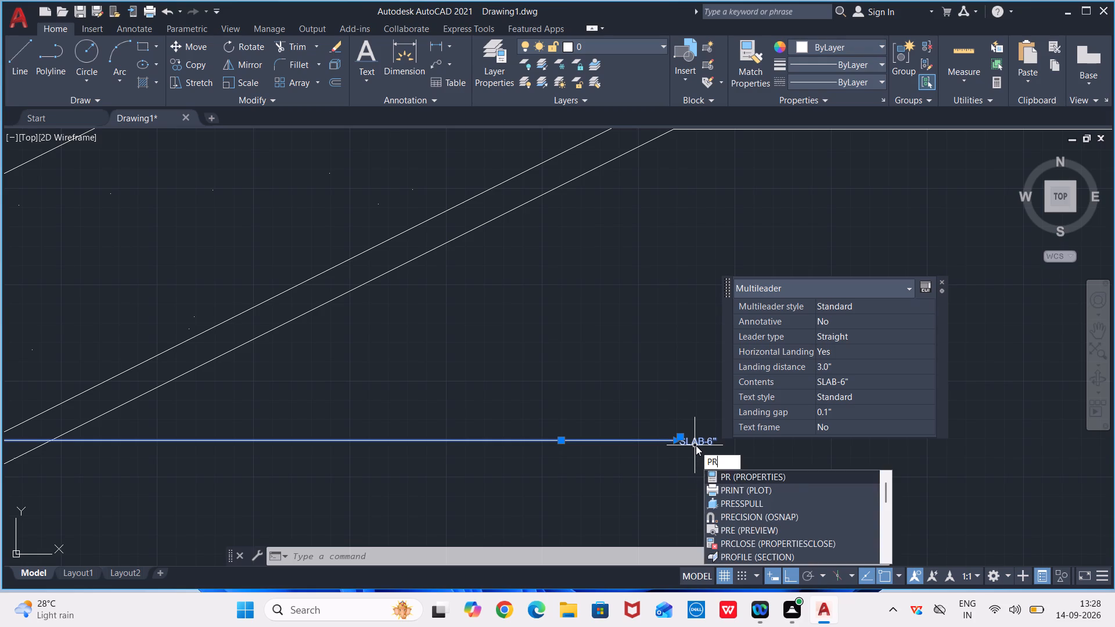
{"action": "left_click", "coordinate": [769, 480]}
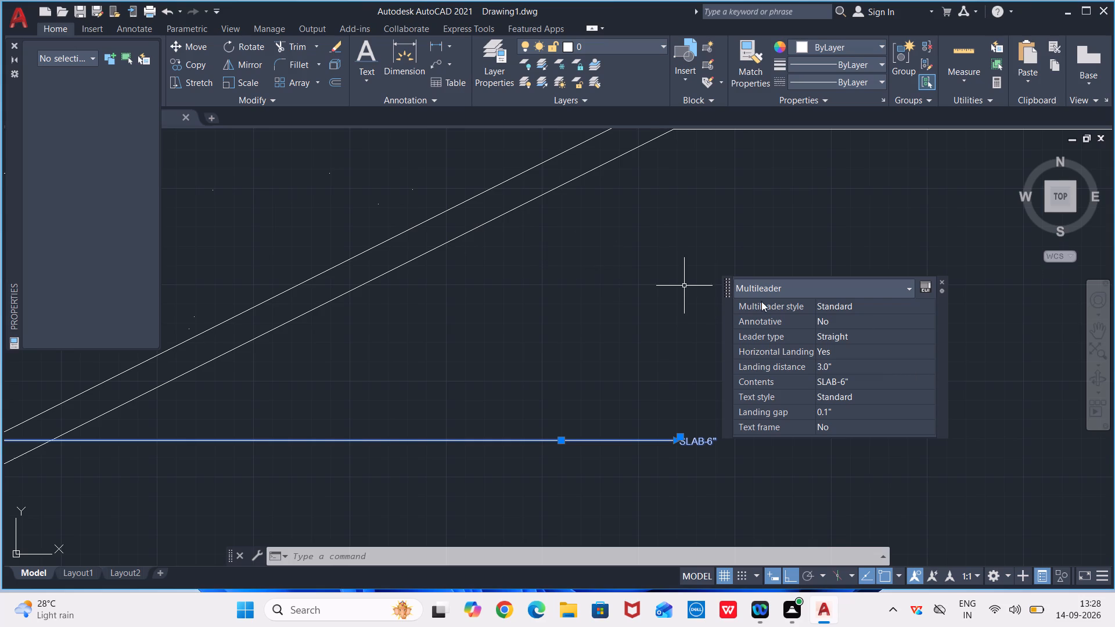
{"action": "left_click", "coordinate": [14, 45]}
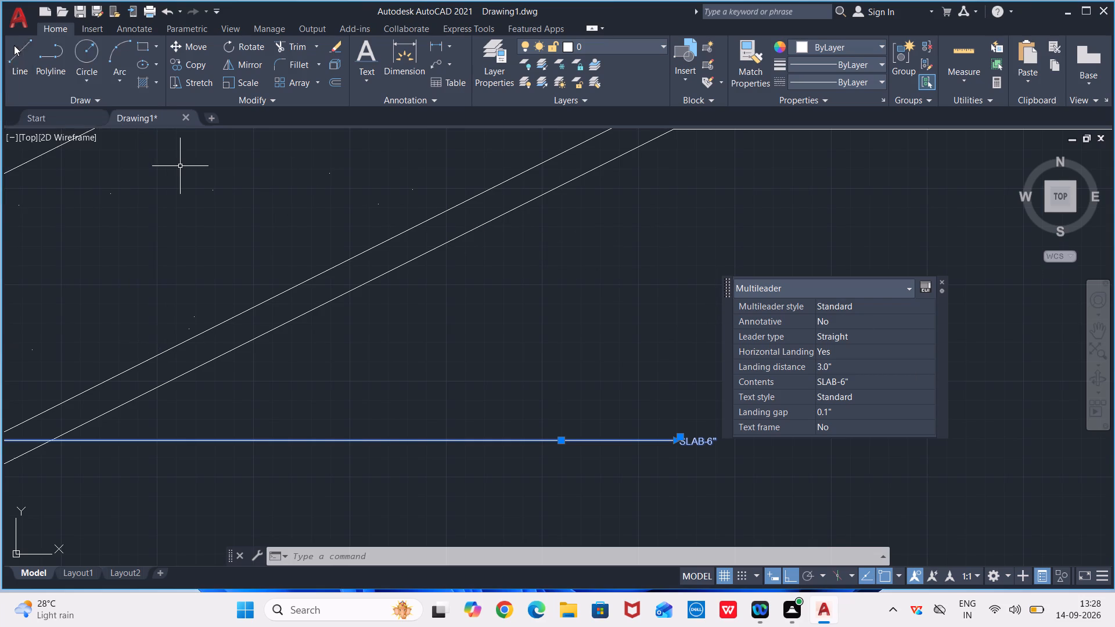
Modify the Standard multileader style to a text height of 1" and set it as the current style.
{"action": "left_click", "coordinate": [692, 441]}
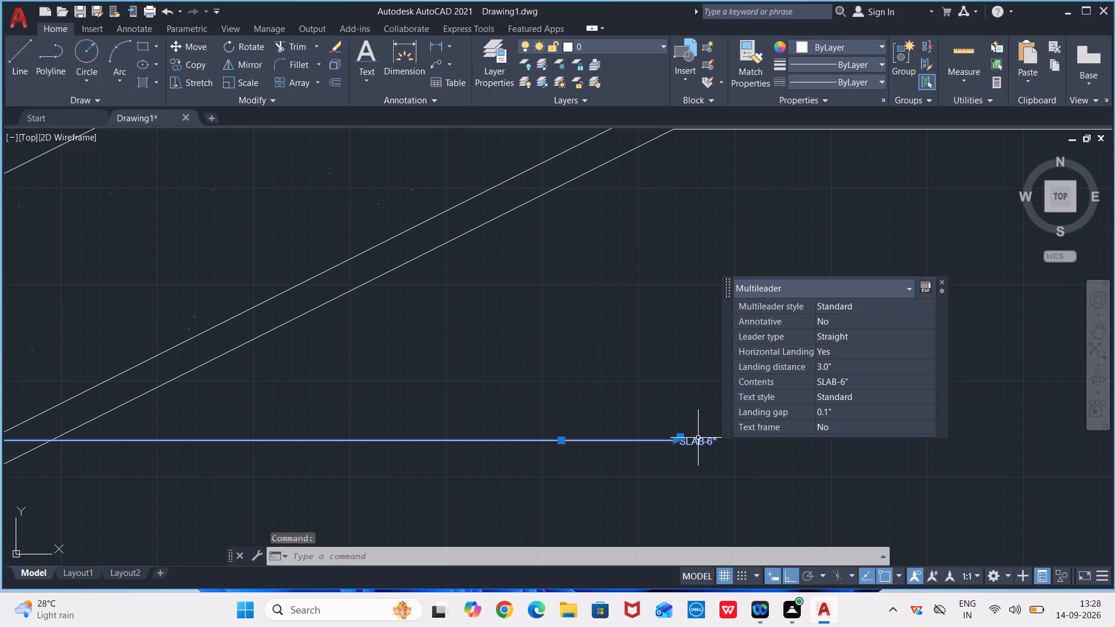
{"action": "type", "text": "ML"}
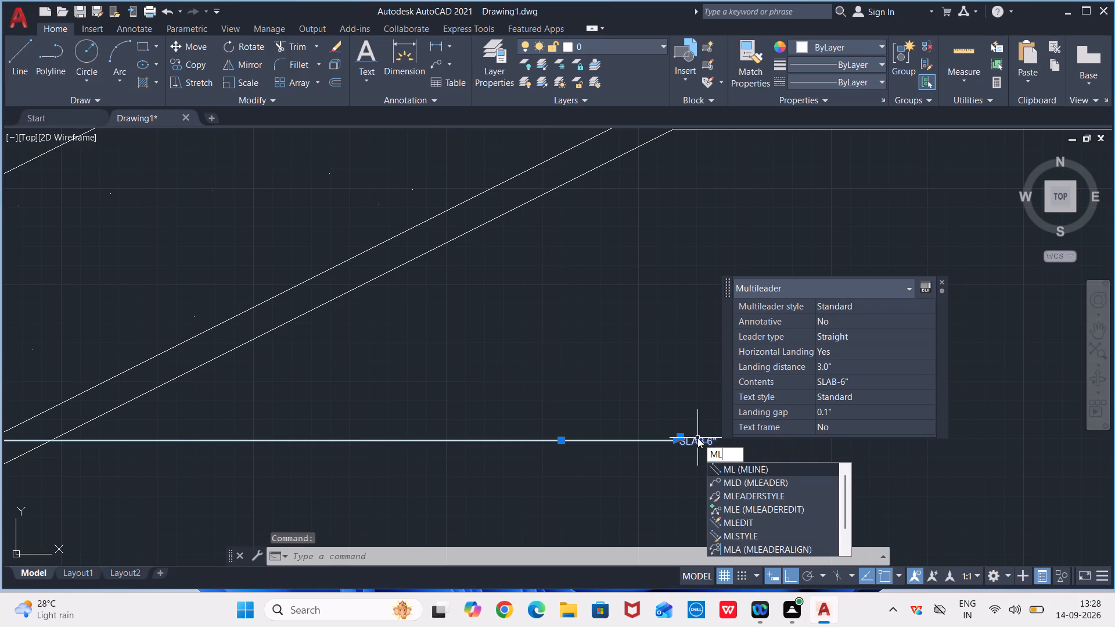
{"action": "key", "text": "s"}
{"action": "key", "text": "Return"}
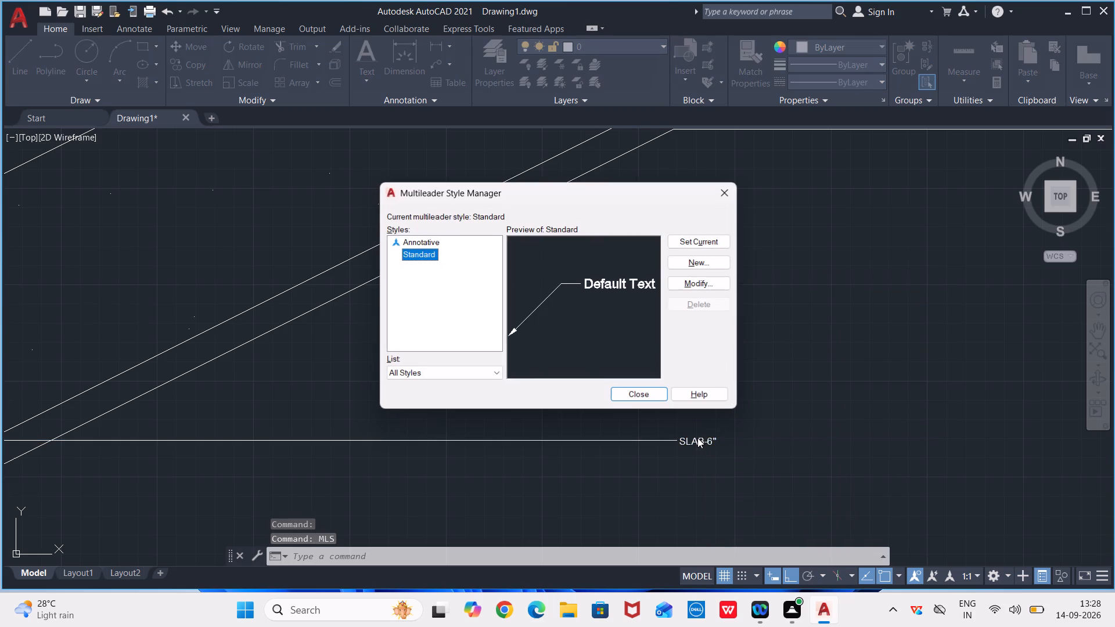
{"action": "left_click", "coordinate": [682, 286]}
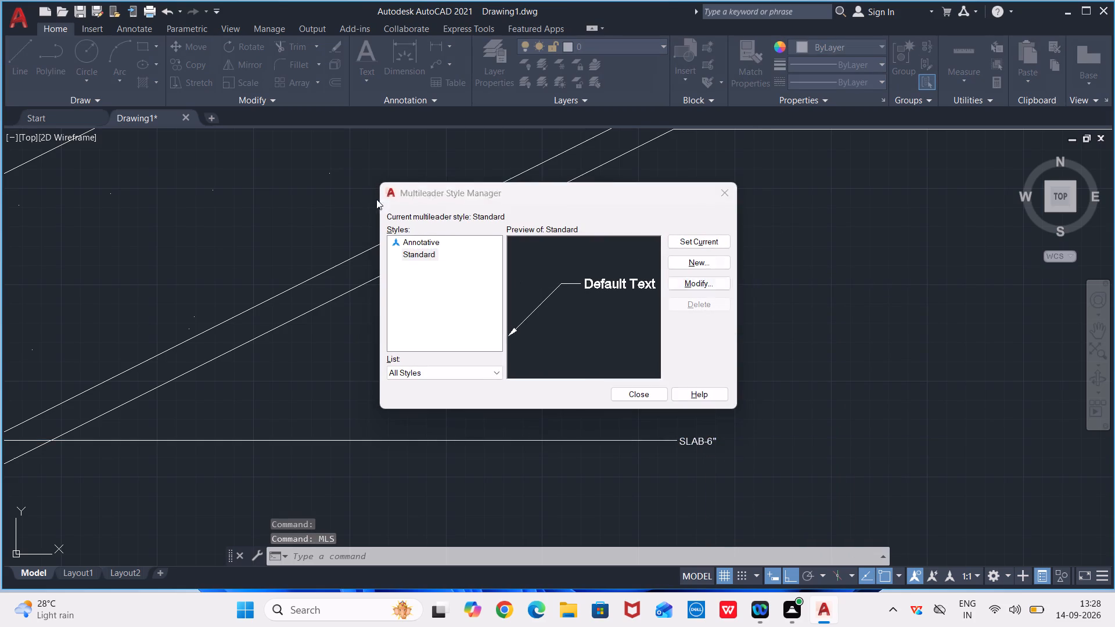
{"action": "left_click", "coordinate": [367, 152]}
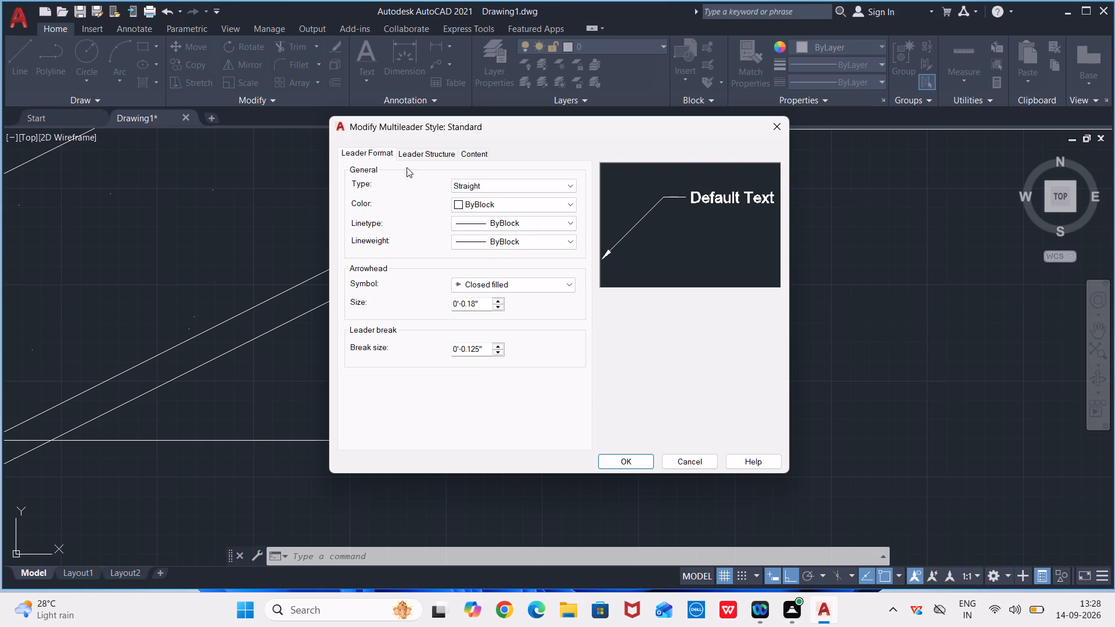
{"action": "left_click", "coordinate": [363, 148]}
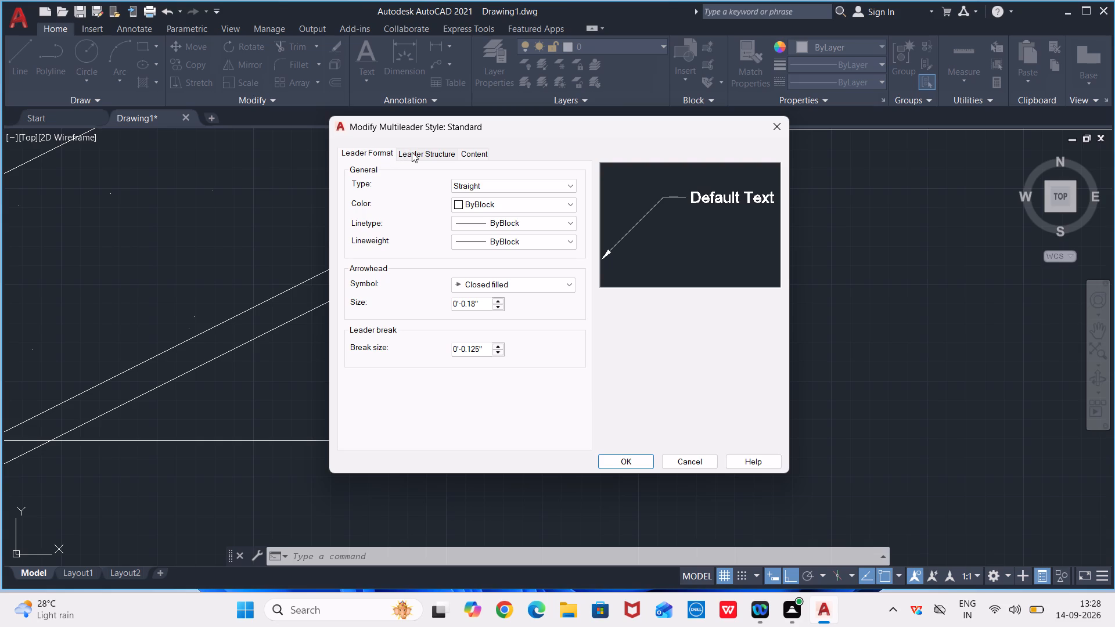
{"action": "left_click", "coordinate": [412, 152]}
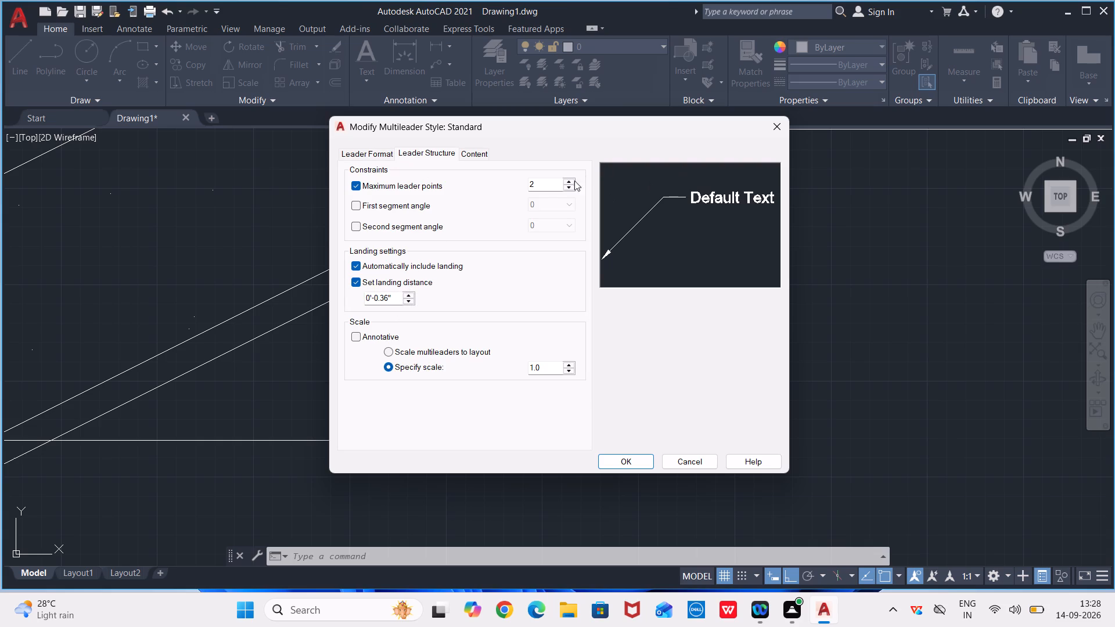
{"action": "left_click", "coordinate": [466, 154]}
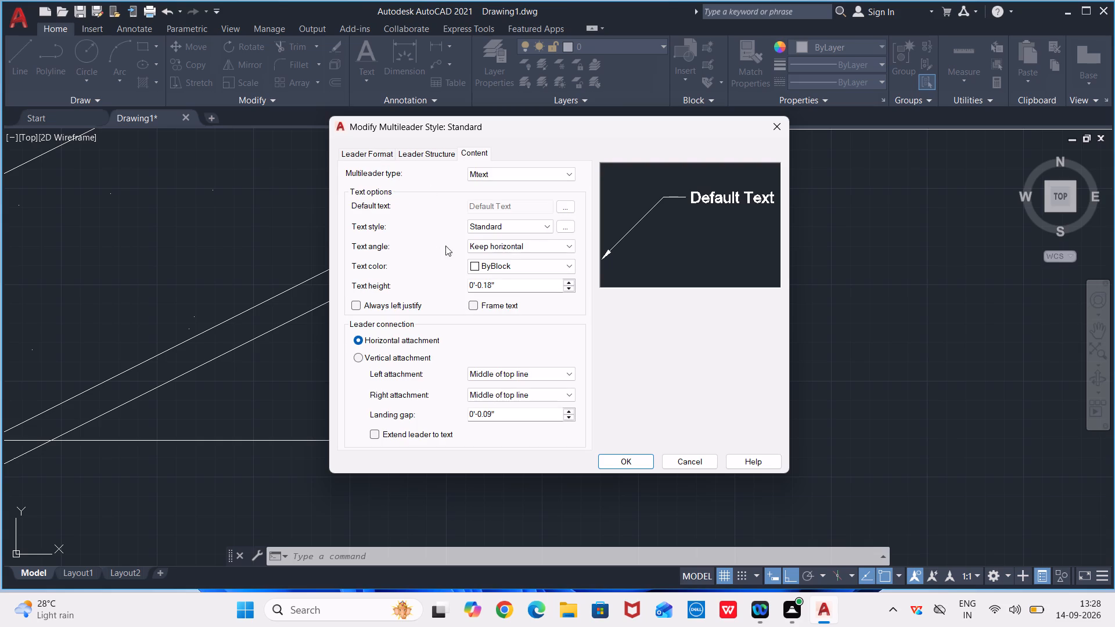
{"action": "left_click", "coordinate": [509, 289]}
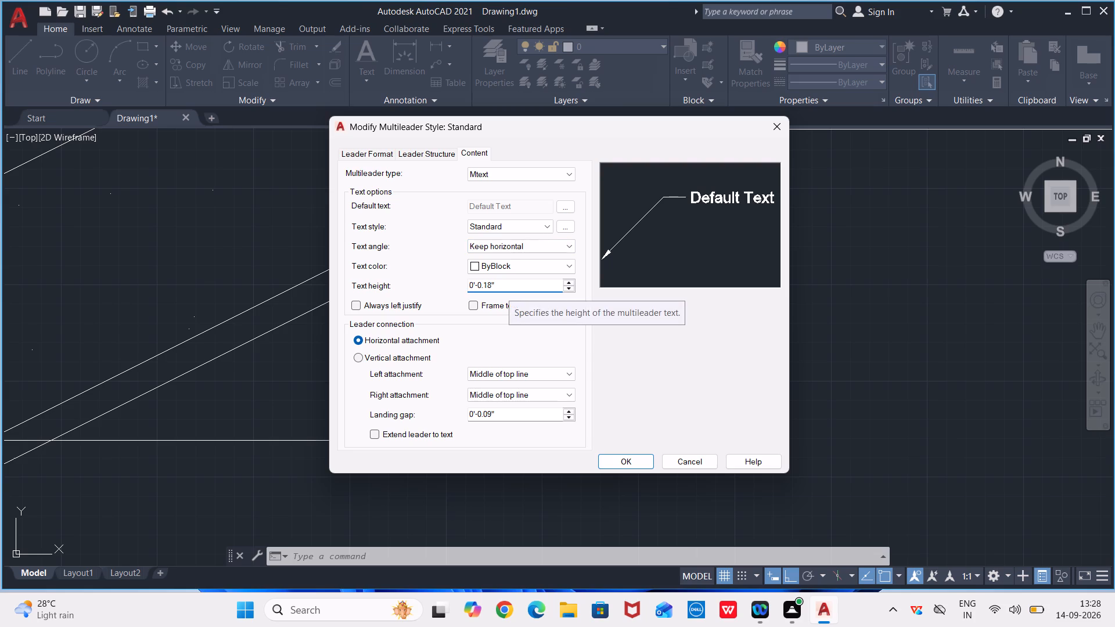
{"action": "key", "text": "Delete"}
{"action": "key", "text": "BackSpace"}
{"action": "key", "text": "BackSpace"}
{"action": "key", "text": "BackSpace"}
{"action": "key", "text": "BackSpace"}
{"action": "key", "text": "BackSpace"}
{"action": "key", "text": "BackSpace"}
{"action": "key", "text": "BackSpace"}
{"action": "key", "text": "BackSpace"}
{"action": "key", "text": "BackSpace"}
{"action": "key", "text": "BackSpace"}
{"action": "key", "text": "BackSpace"}
{"action": "key", "text": "BackSpace"}
{"action": "key", "text": "BackSpace"}
{"action": "key", "text": "BackSpace"}
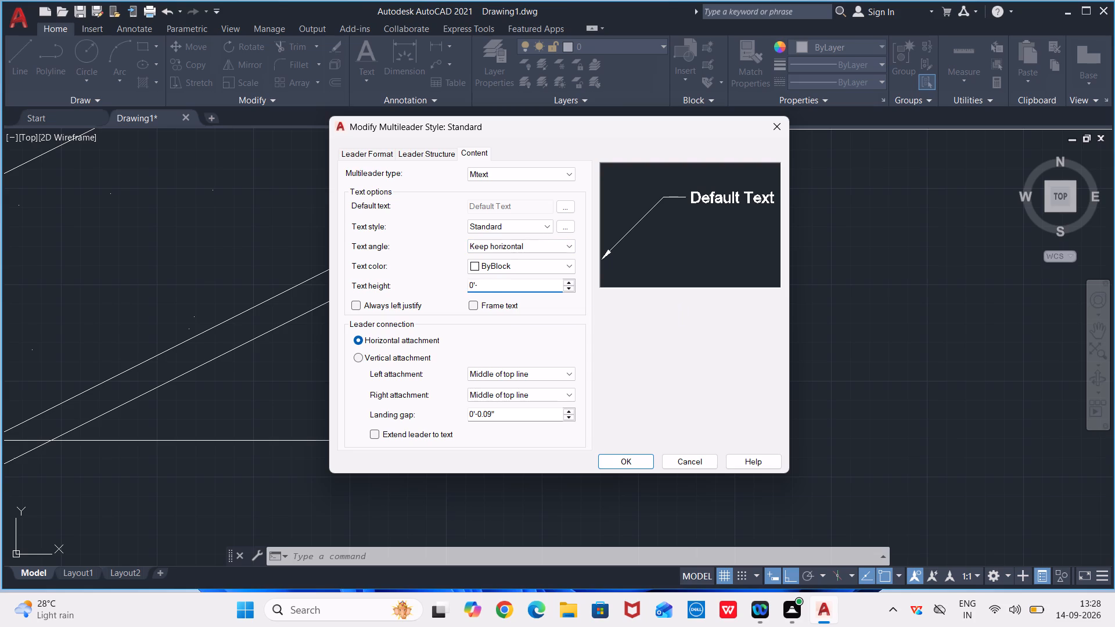
{"action": "key", "text": "1"}
{"action": "key", "text": "shift+quotedbl"}
{"action": "key", "text": "Return"}
{"action": "left_click", "coordinate": [633, 467]}
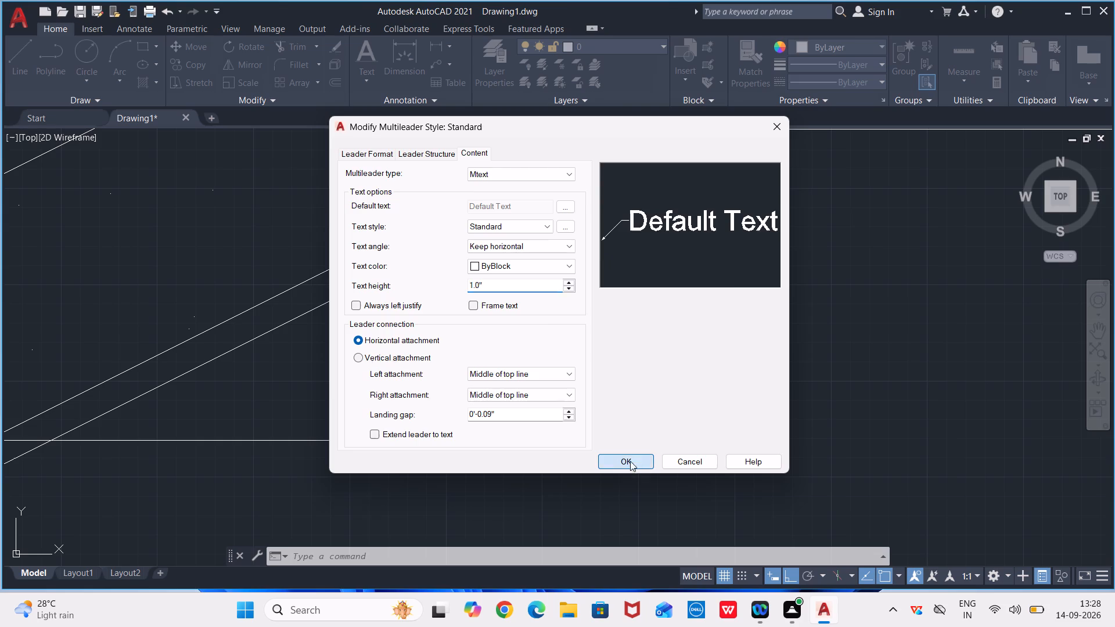
{"action": "left_click", "coordinate": [715, 238]}
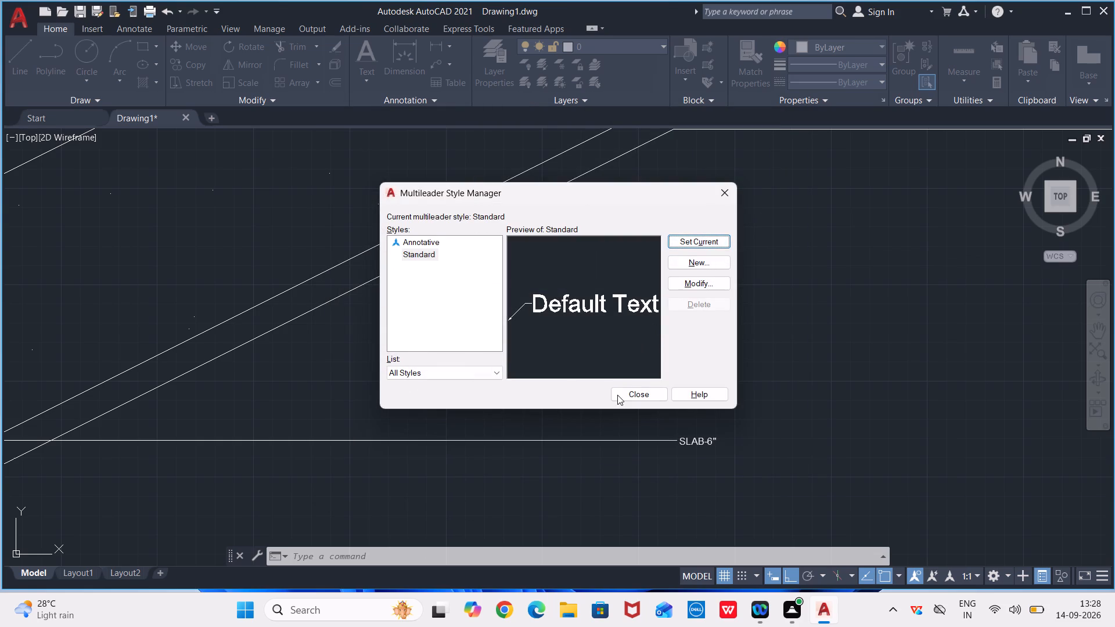
{"action": "left_click", "coordinate": [620, 395]}
Add a horizontal multileader below the SLAB-6" label, from the lower flight's underside plaster layer, with the text CEMENT PLASTER-.75".
{"action": "scroll", "coordinate": [715, 454], "scroll_direction": "down", "scroll_amount": 4}
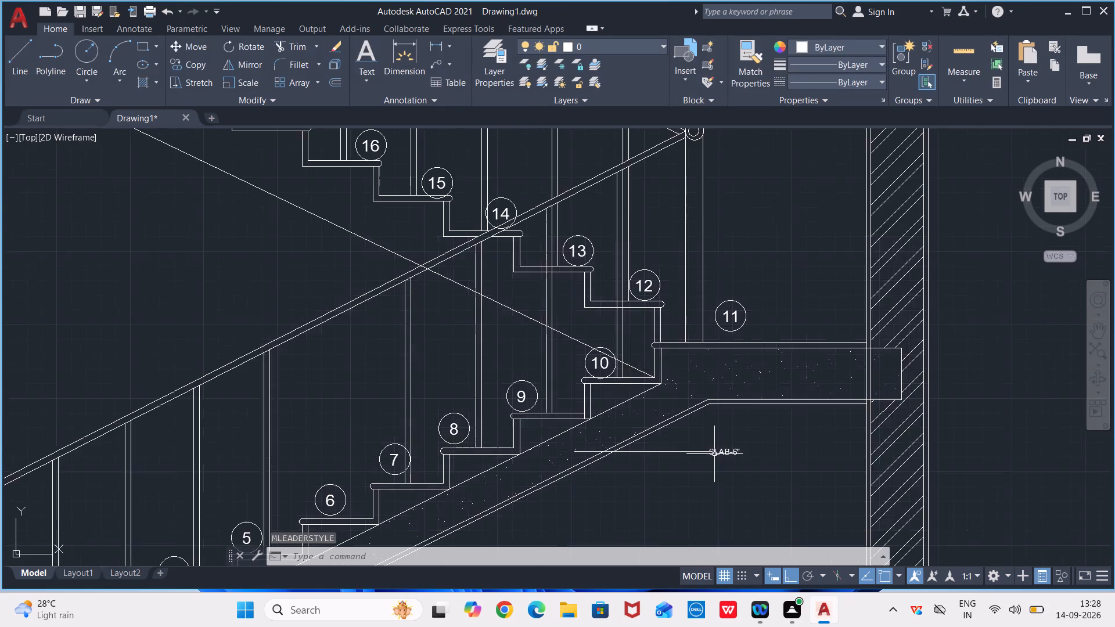
{"action": "scroll", "coordinate": [714, 453], "scroll_direction": "down", "scroll_amount": 2}
{"action": "scroll", "coordinate": [722, 458], "scroll_direction": "up", "scroll_amount": 3}
{"action": "scroll", "coordinate": [718, 455], "scroll_direction": "down", "scroll_amount": 1}
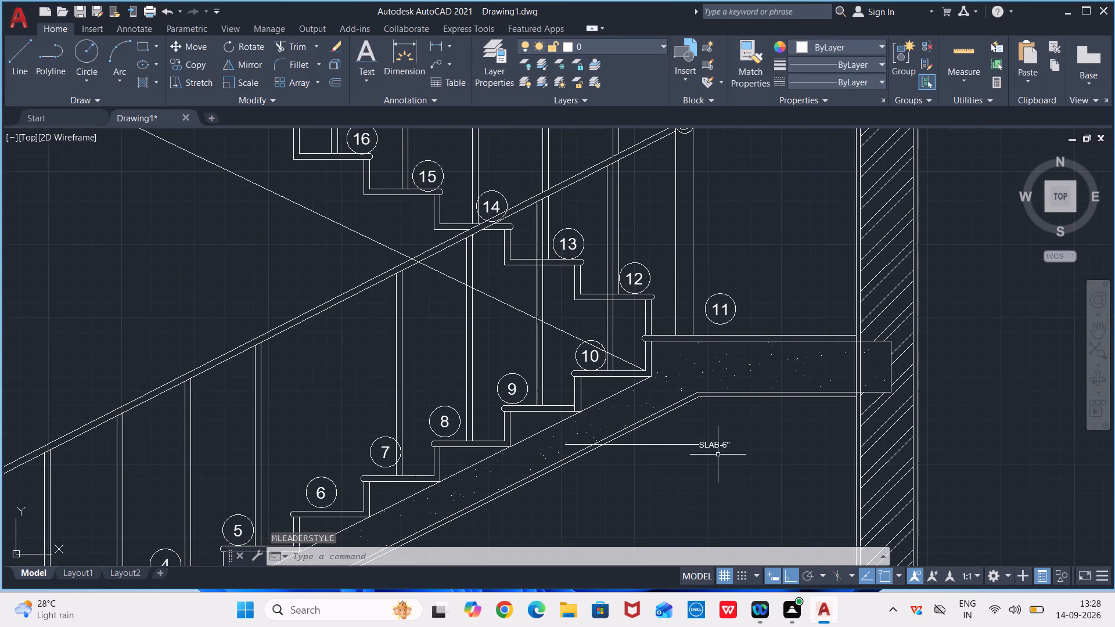
{"action": "middle_click", "coordinate": [719, 451]}
{"action": "scroll", "coordinate": [719, 451], "scroll_direction": "down", "scroll_amount": 4}
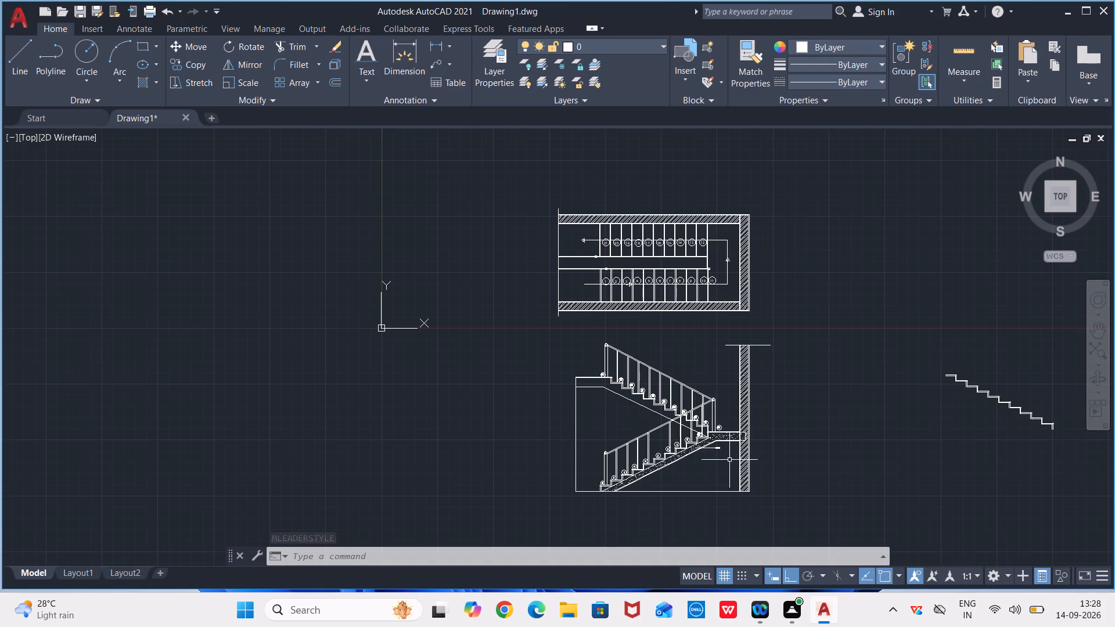
{"action": "scroll", "coordinate": [714, 459], "scroll_direction": "up", "scroll_amount": 2}
{"action": "scroll", "coordinate": [746, 420], "scroll_direction": "up", "scroll_amount": 1}
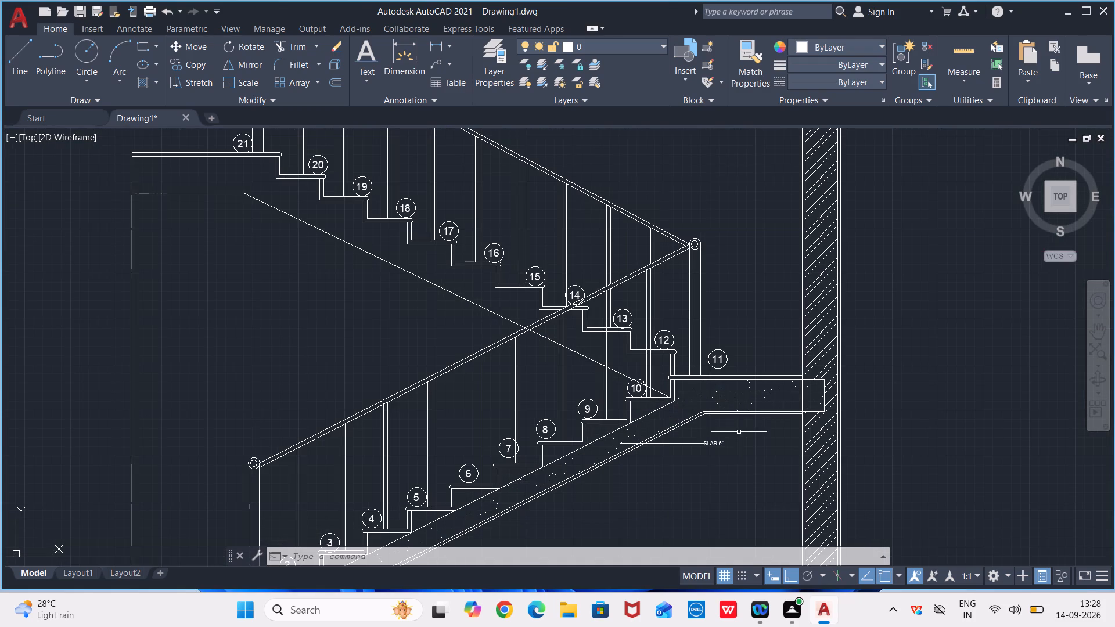
{"action": "middle_click_drag", "start_coordinate": [688, 446], "coordinate": [686, 403]}
{"action": "scroll", "coordinate": [678, 424], "scroll_direction": "up", "scroll_amount": 1}
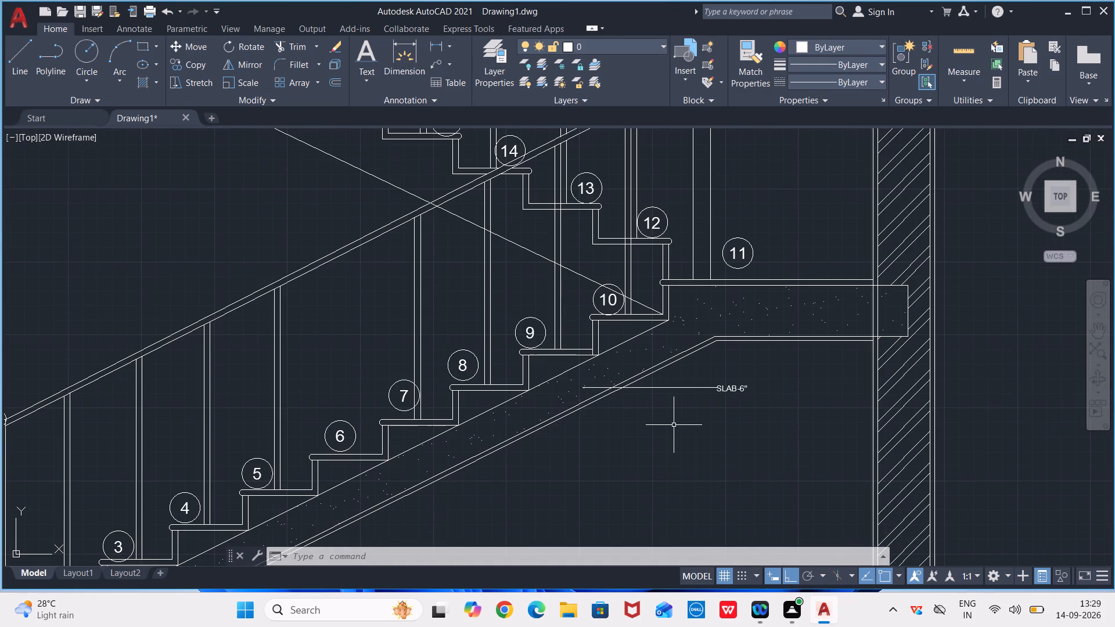
{"action": "type", "text": "MLD"}
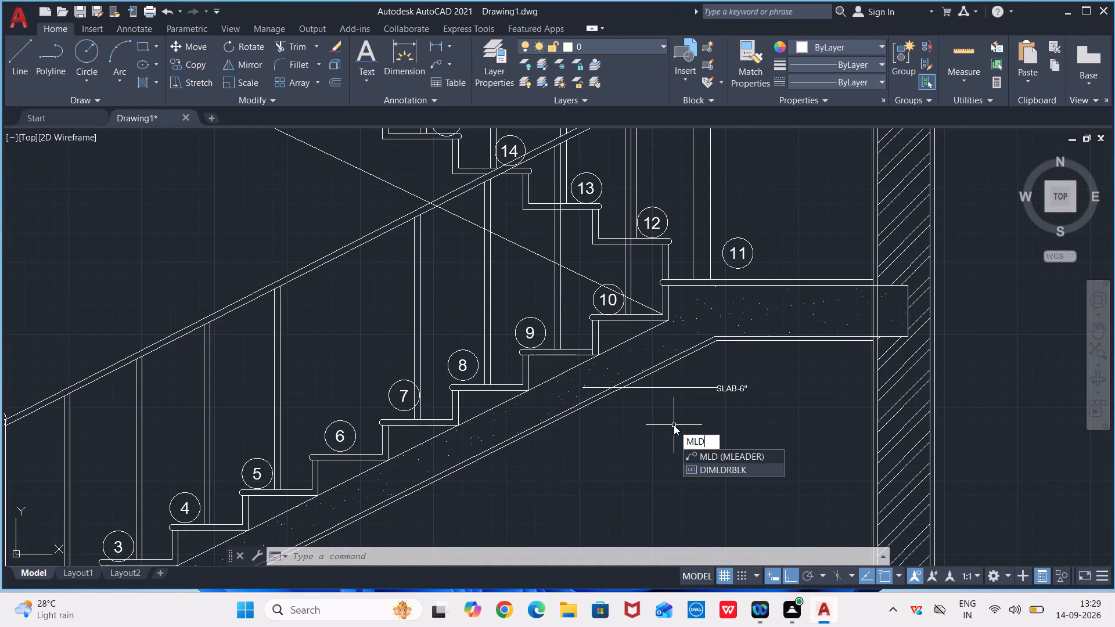
{"action": "key", "text": "Return"}
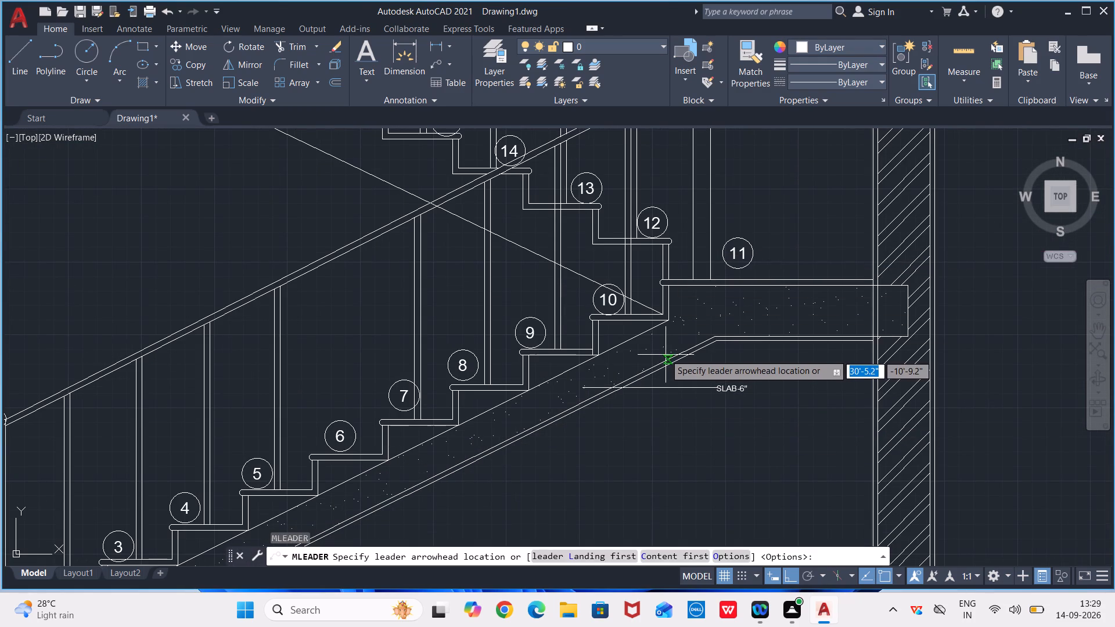
{"action": "scroll", "coordinate": [664, 353], "scroll_direction": "up", "scroll_amount": 1}
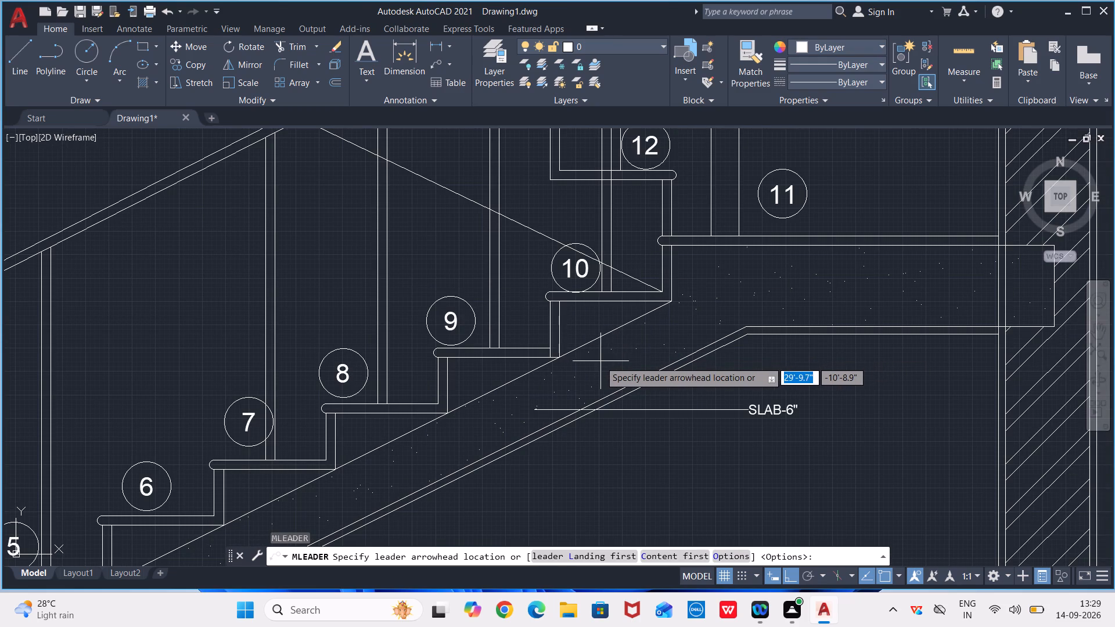
{"action": "scroll", "coordinate": [591, 364], "scroll_direction": "up", "scroll_amount": 1}
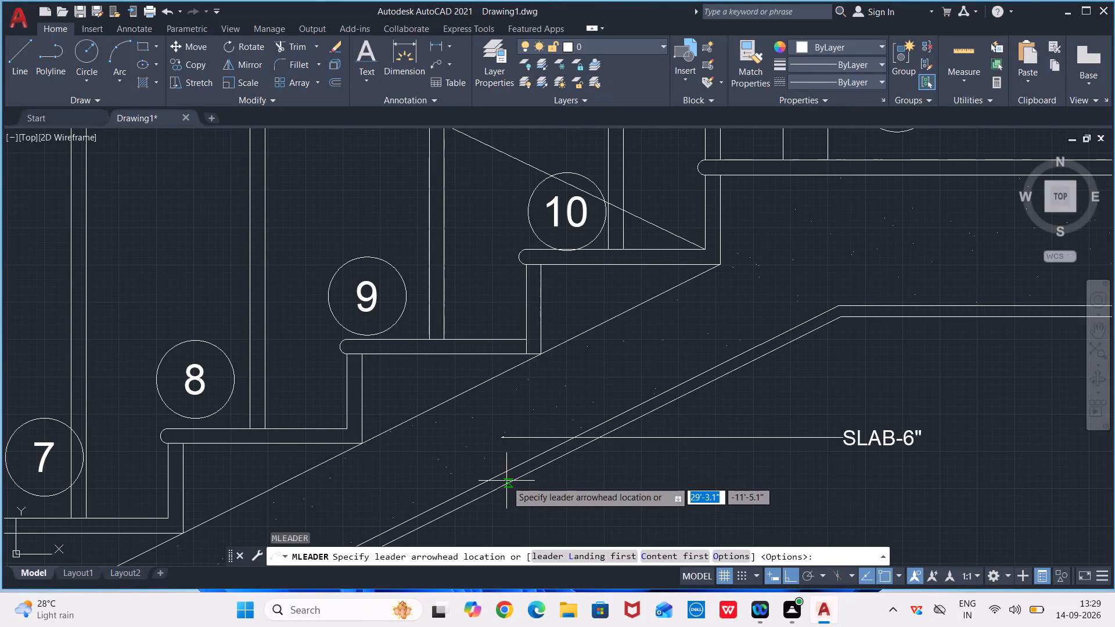
{"action": "left_click", "coordinate": [505, 477]}
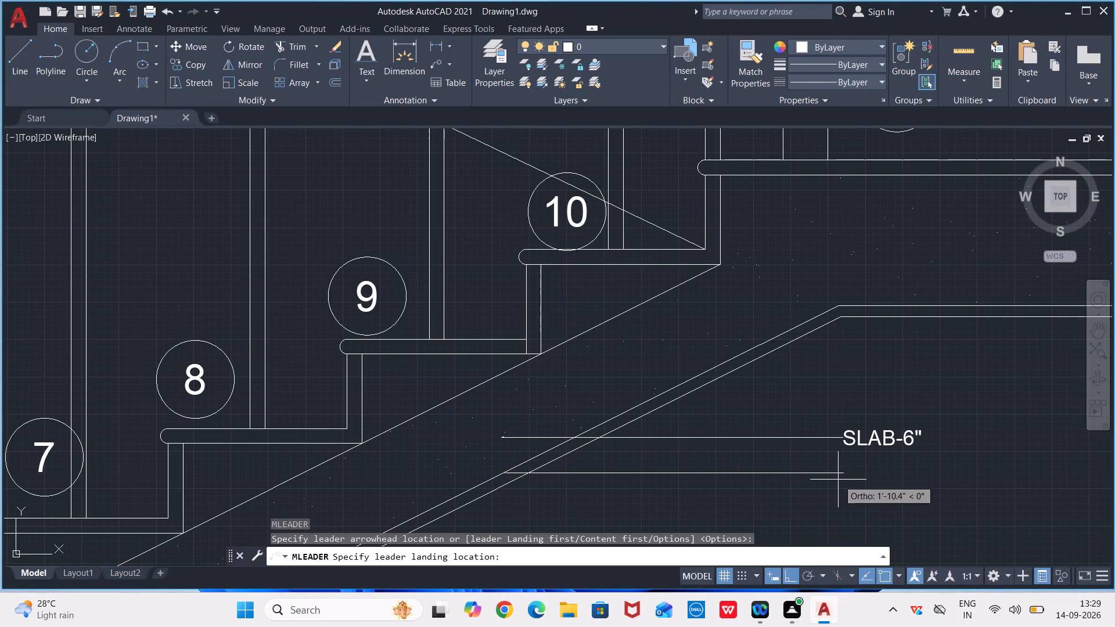
{"action": "left_click", "coordinate": [839, 480]}
{"action": "type", "text": "CEMENT PLASR"}
{"action": "key", "text": "BackSpace"}
{"action": "type", "text": "TER"}
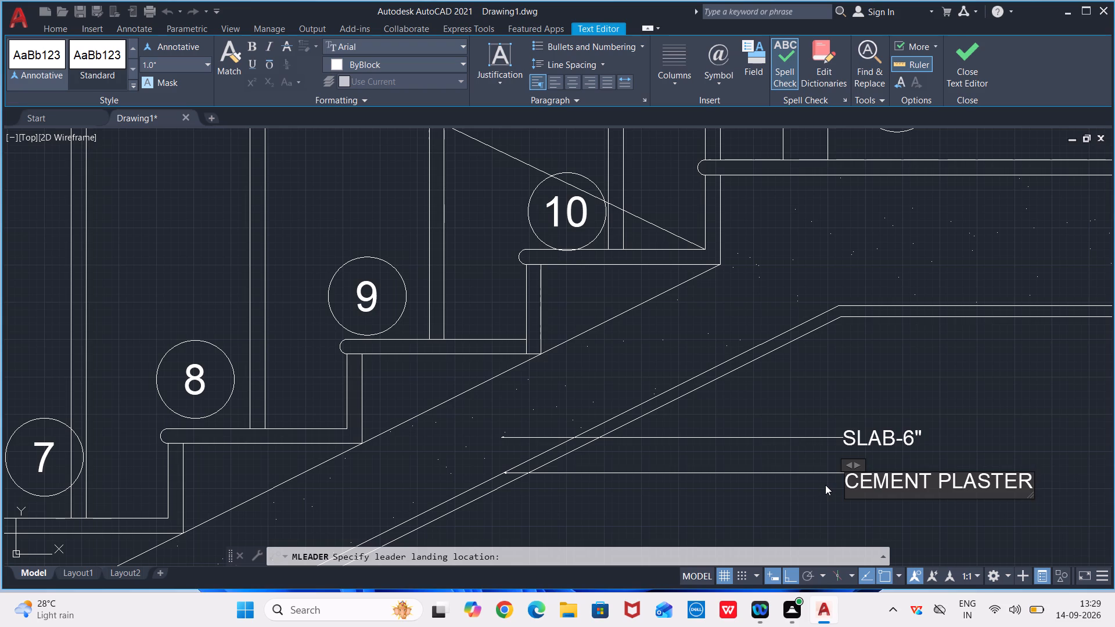
{"action": "key", "text": "minus"}
{"action": "type", "text": ".75\""}
{"action": "key", "text": "Return"}
{"action": "left_click", "coordinate": [831, 413]}
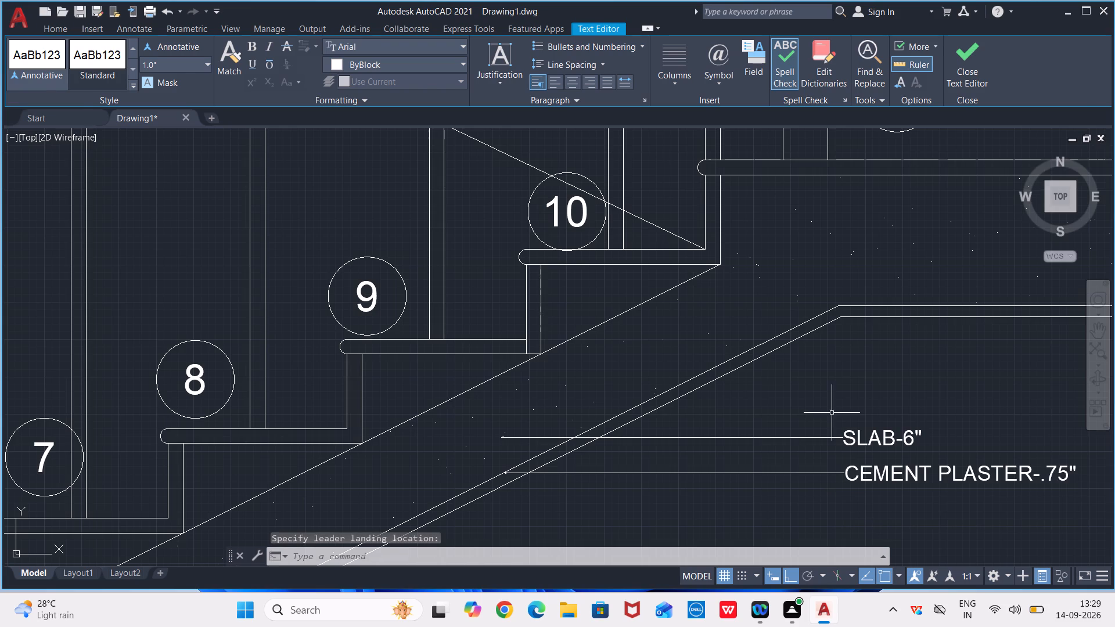
Add a horizontal multileader from the riser finish layer below tread 9, ending above the SLAB-6" label, with the text STONE-1".
{"action": "middle_click_drag", "start_coordinate": [795, 481], "coordinate": [816, 426]}
{"action": "key", "text": "space"}
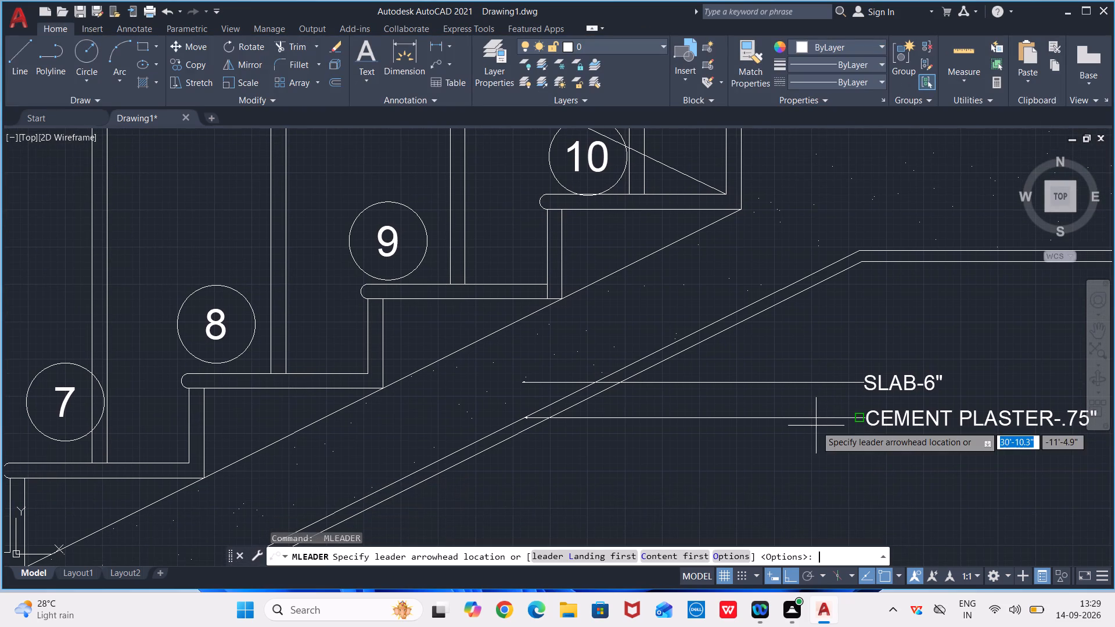
{"action": "scroll", "coordinate": [422, 438], "scroll_direction": "up", "scroll_amount": 2}
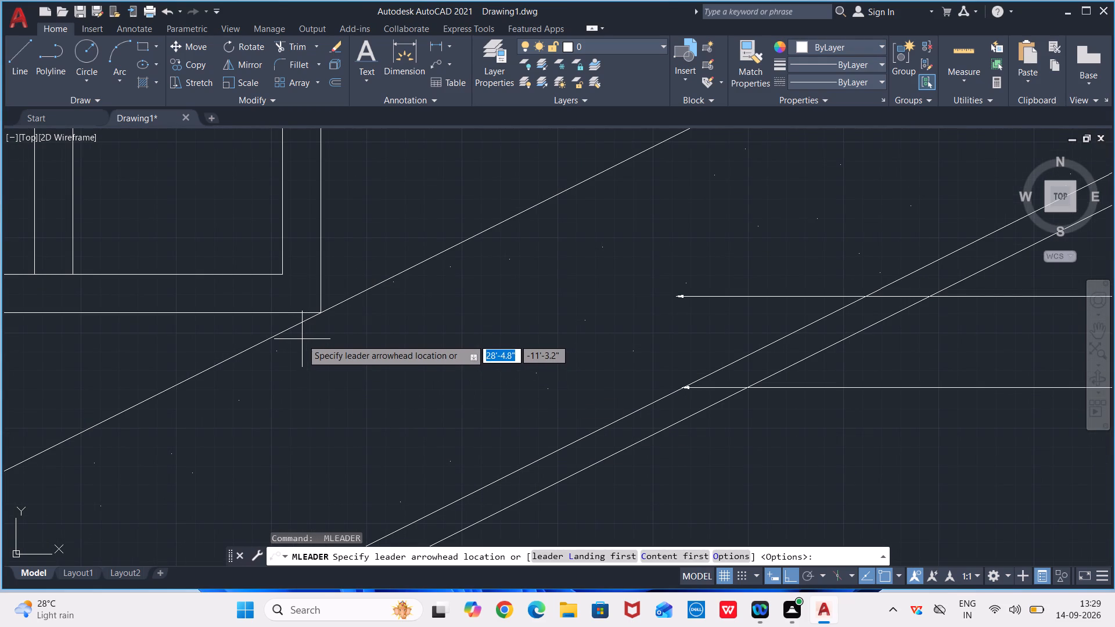
{"action": "left_click", "coordinate": [304, 250]}
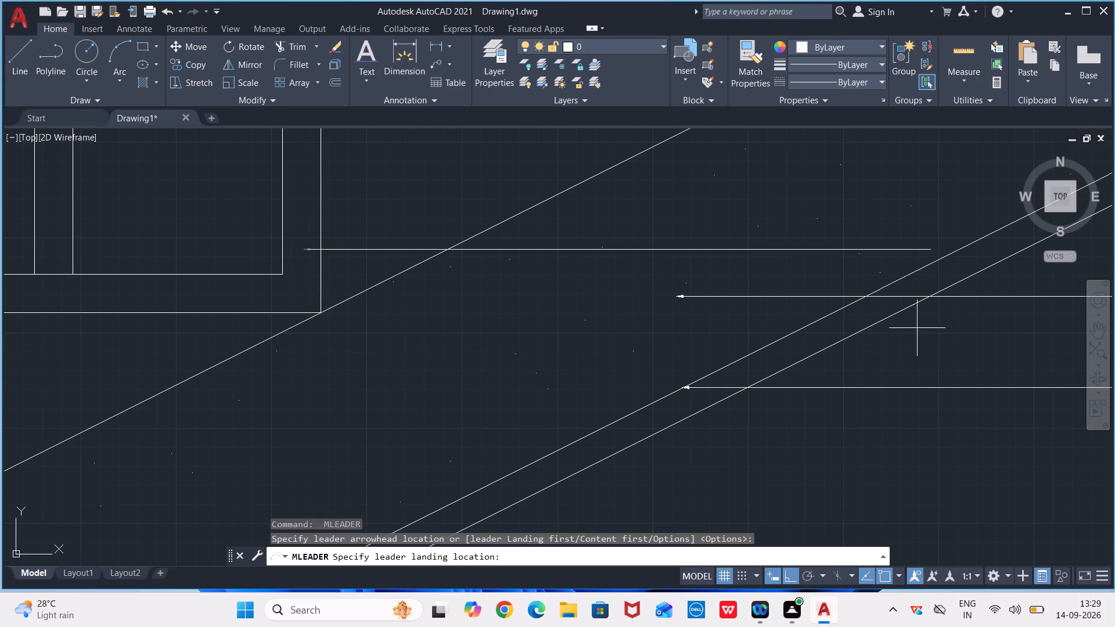
{"action": "scroll", "coordinate": [915, 325], "scroll_direction": "down", "scroll_amount": 4}
{"action": "middle_click_drag", "start_coordinate": [918, 325], "coordinate": [639, 334]}
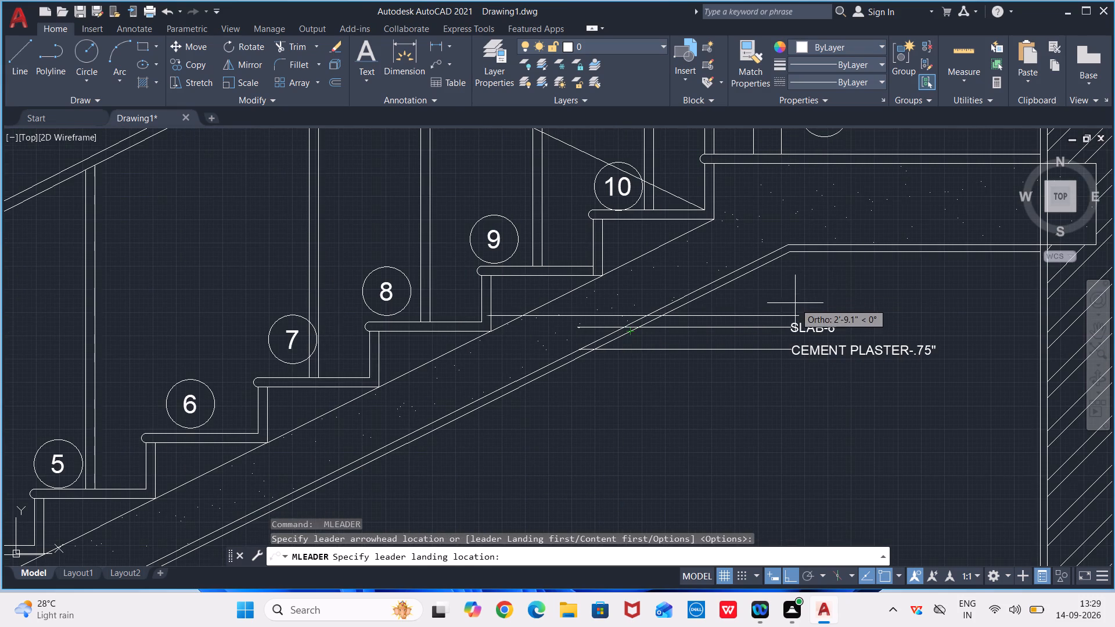
{"action": "left_click", "coordinate": [785, 304]}
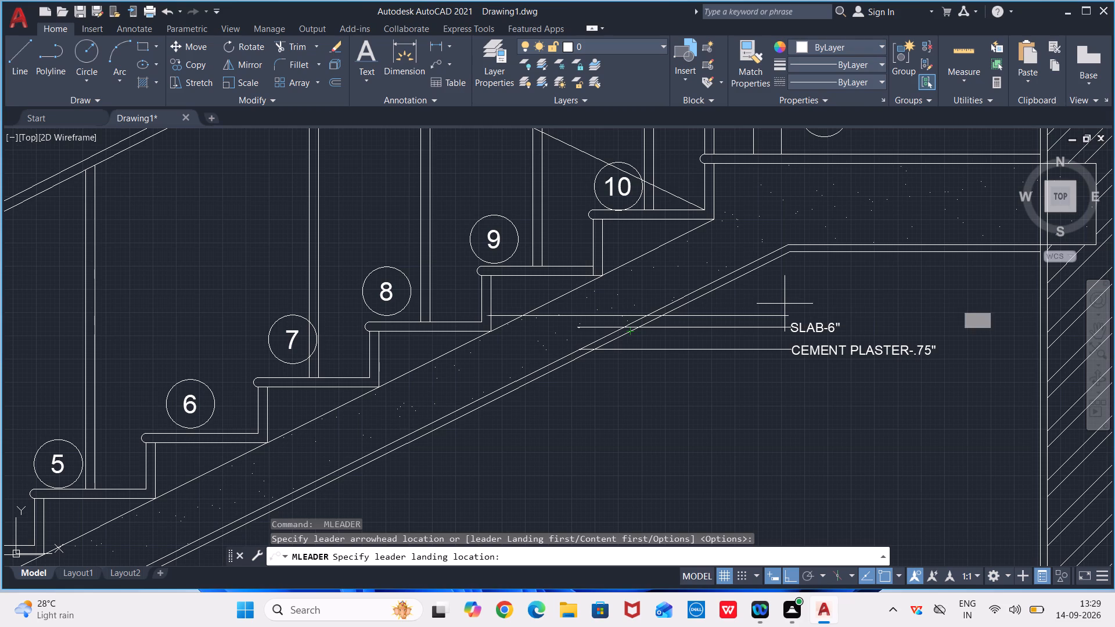
{"action": "key", "text": "s"}
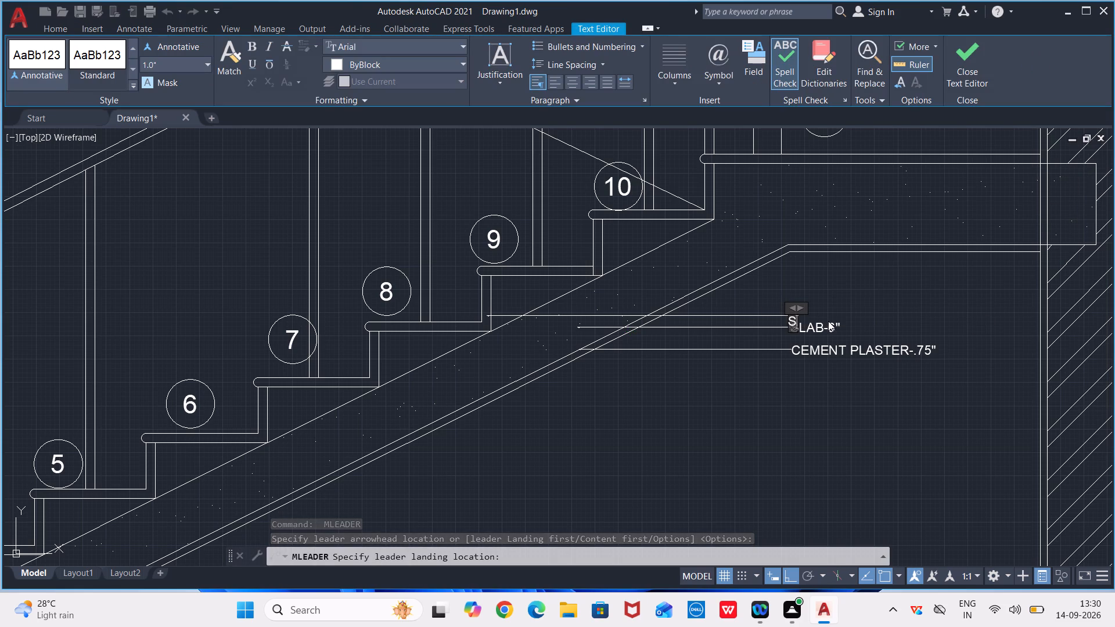
{"action": "key", "text": "Escape"}
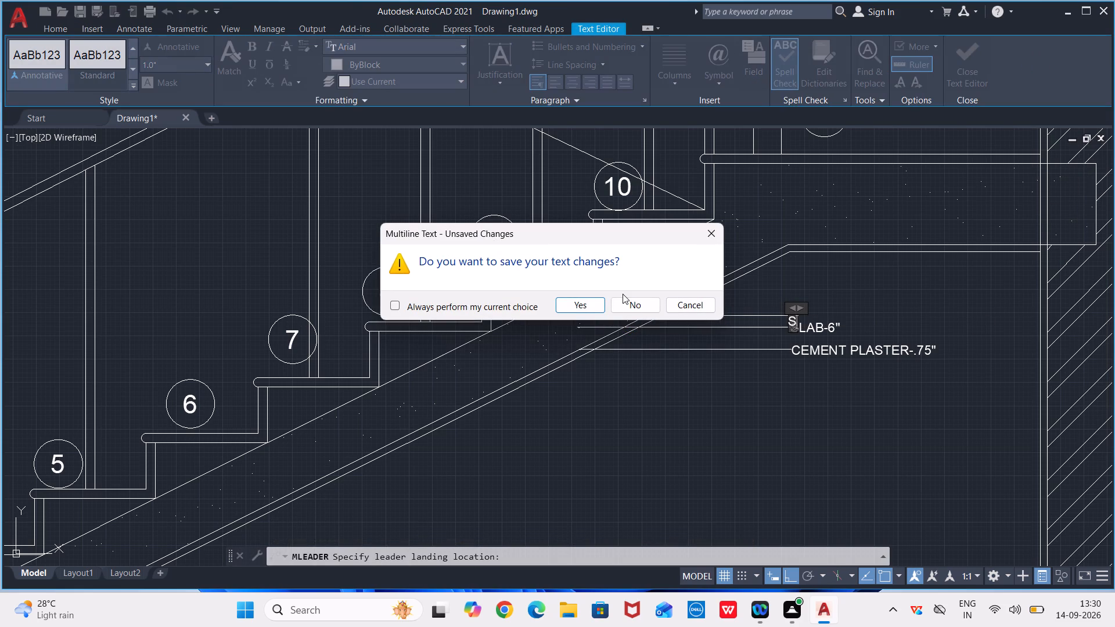
{"action": "left_click", "coordinate": [713, 227]}
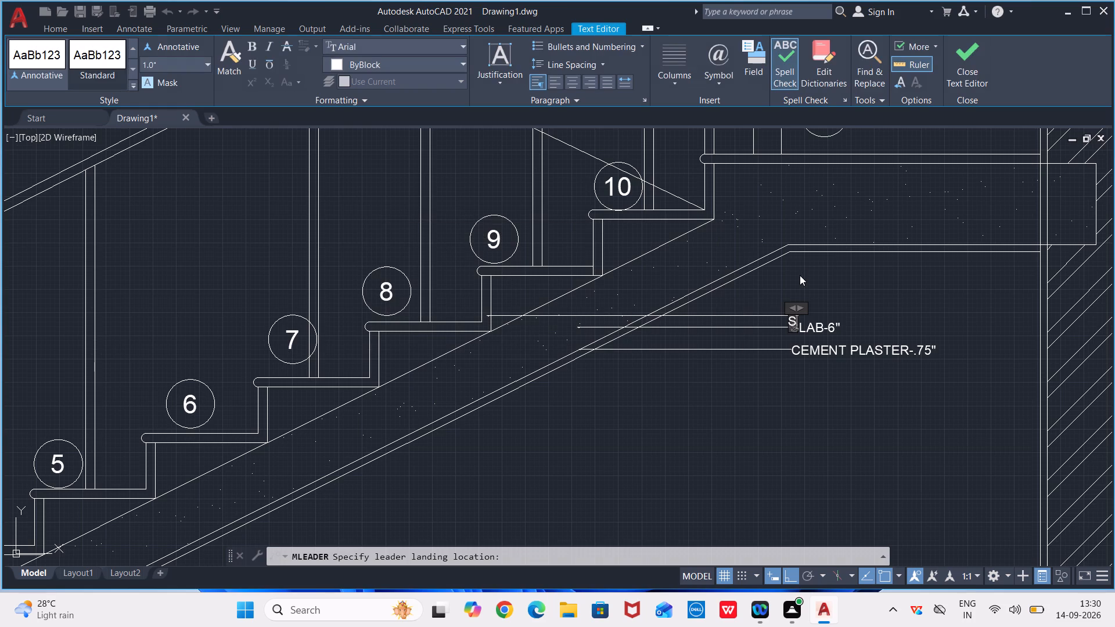
{"action": "type", "text": "TO"}
{"action": "type", "text": "NE"}
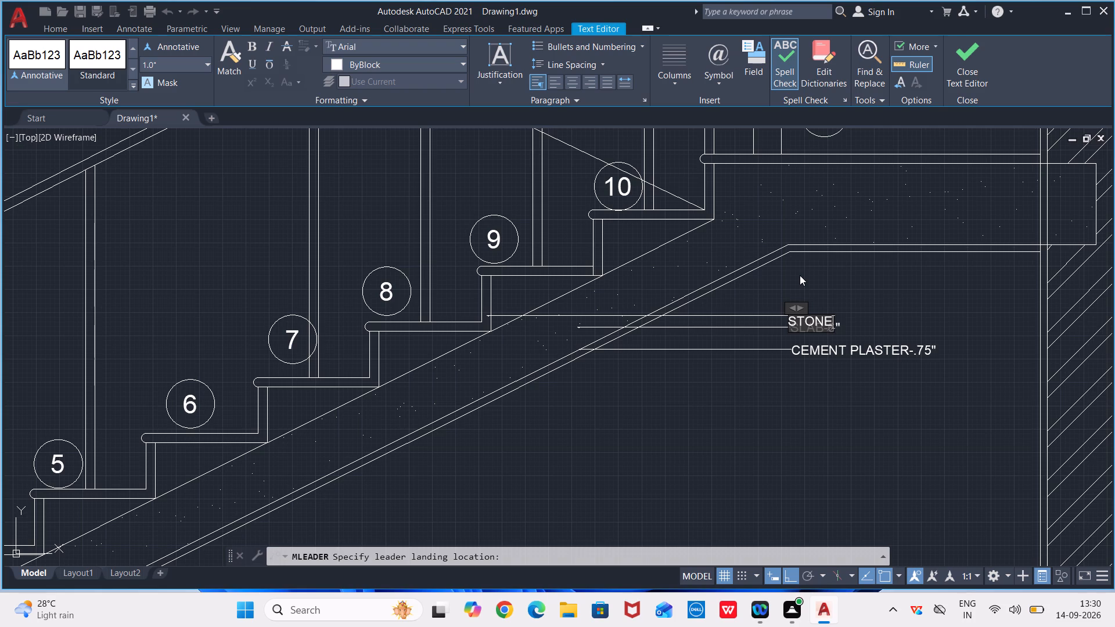
{"action": "type", "text": "-1"}
{"action": "key", "text": "shift+colon"}
{"action": "key", "text": "BackSpace"}
{"action": "key", "text": "shift+quotedbl"}
{"action": "key", "text": "Return"}
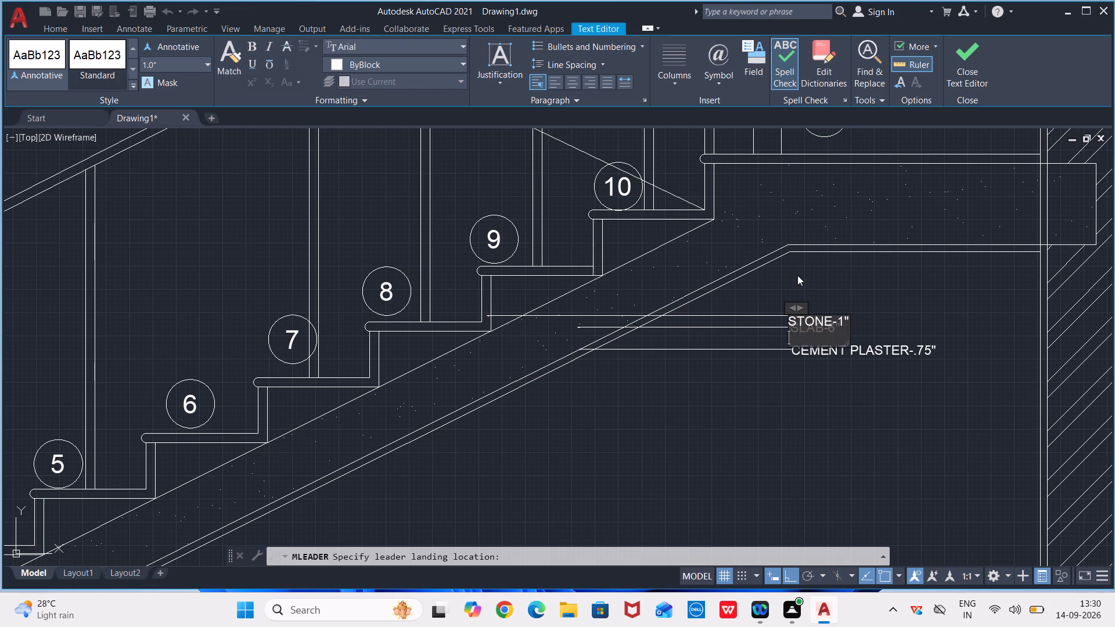
{"action": "key", "text": "Escape"}
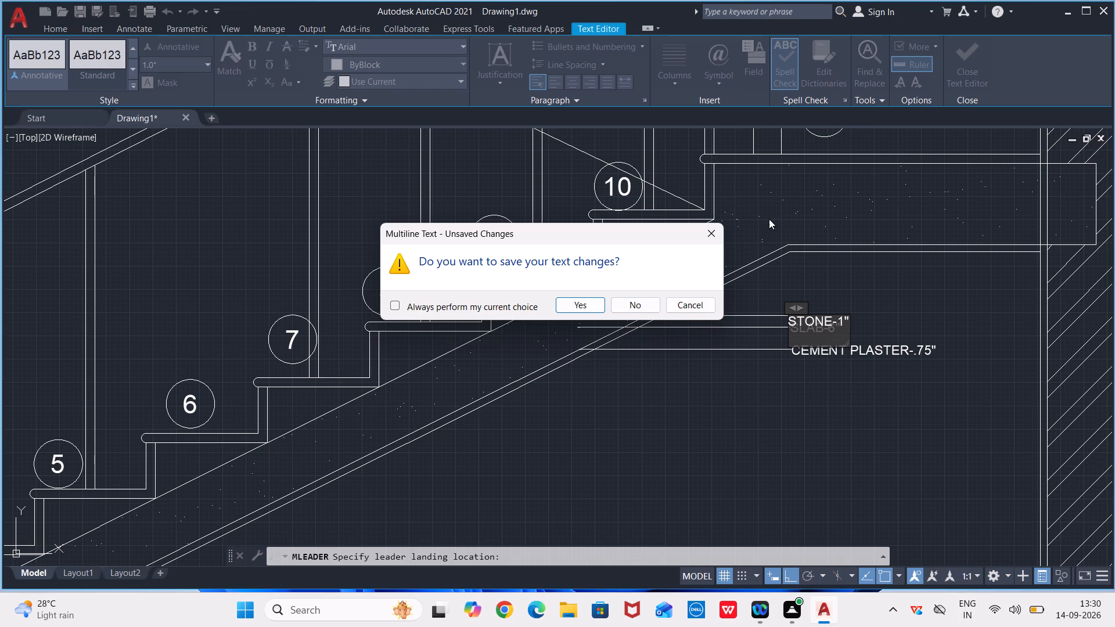
{"action": "left_click", "coordinate": [708, 232]}
{"action": "left_click", "coordinate": [875, 413]}
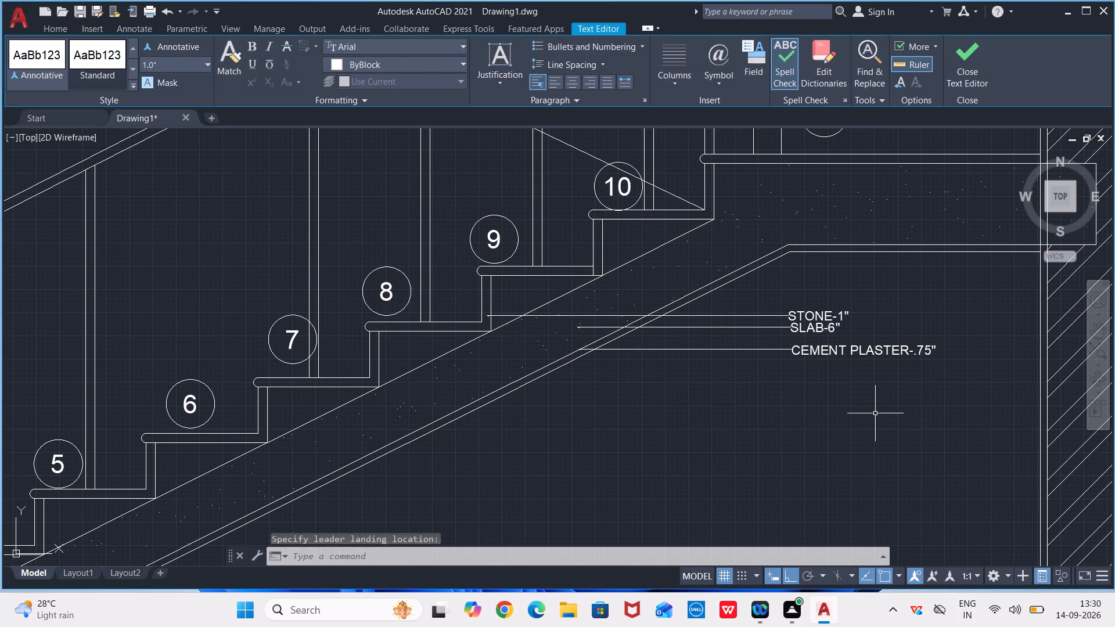
Add a horizontal multileader from the nosing of tread 2, landing outside the section's vertical boundary line, with the text NOSING-1".
{"action": "scroll", "coordinate": [811, 331], "scroll_direction": "up", "scroll_amount": 1}
{"action": "scroll", "coordinate": [803, 355], "scroll_direction": "down", "scroll_amount": 1}
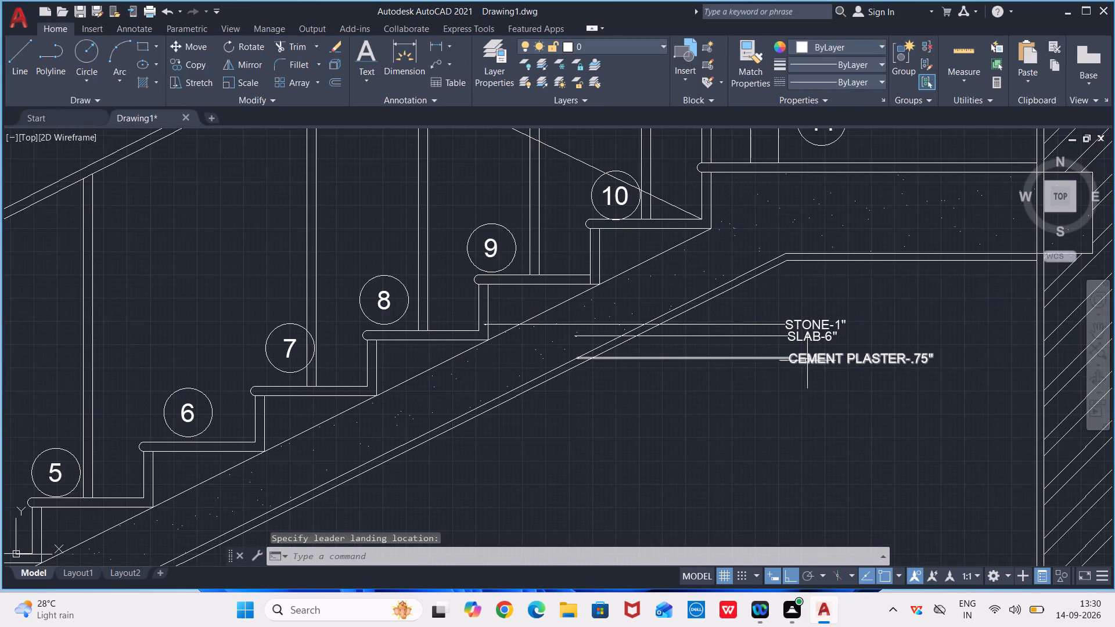
{"action": "scroll", "coordinate": [807, 361], "scroll_direction": "down", "scroll_amount": 1}
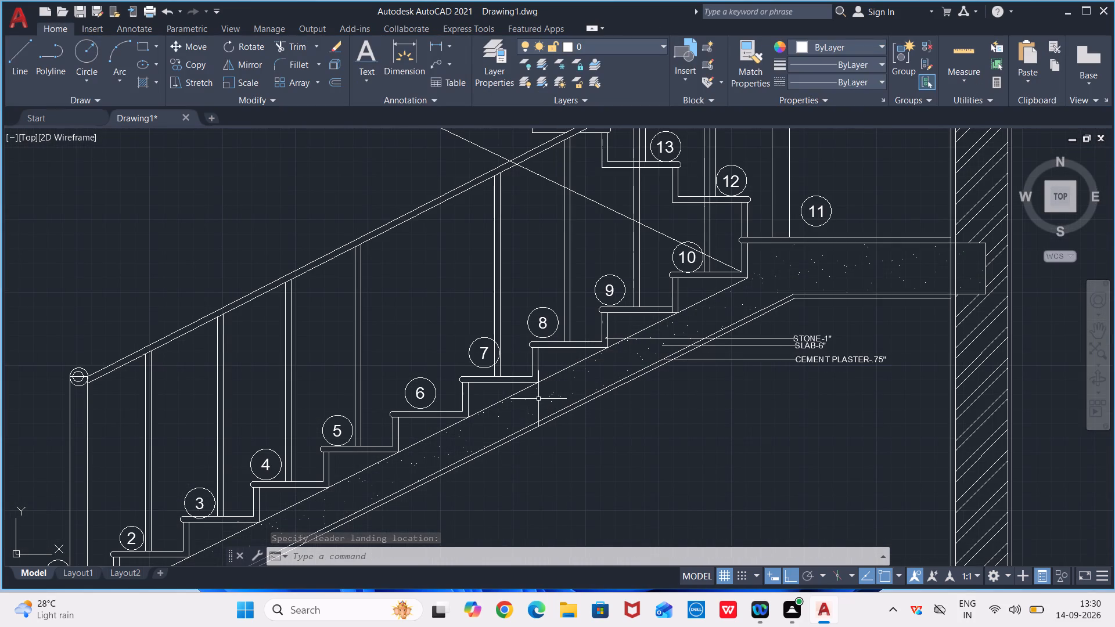
{"action": "middle_click_drag", "start_coordinate": [573, 388], "coordinate": [620, 395]}
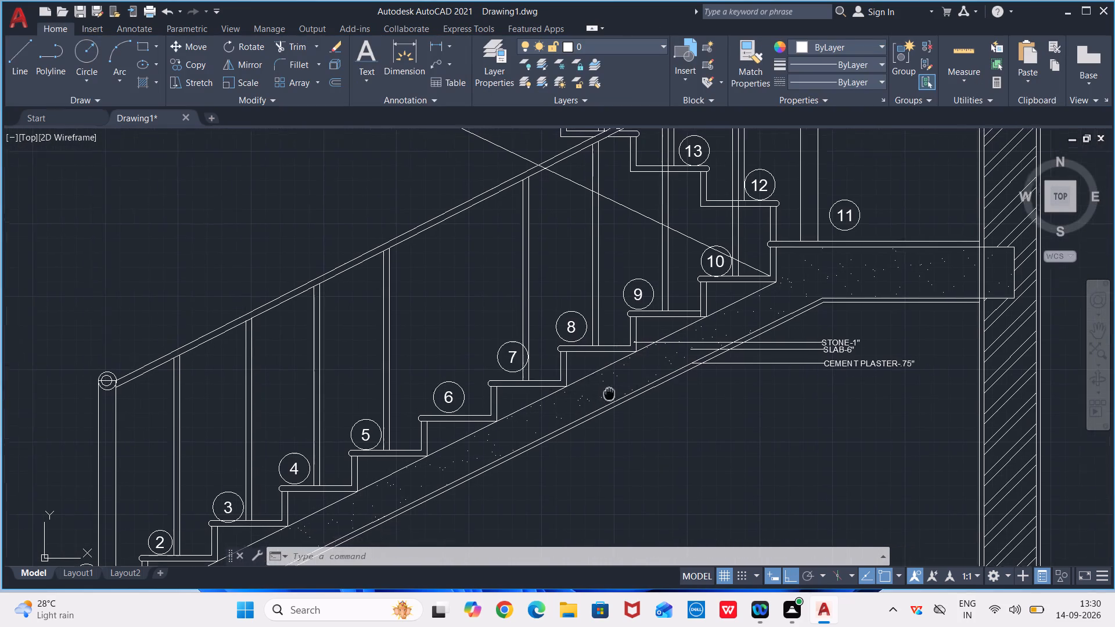
{"action": "middle_click_drag", "start_coordinate": [620, 395], "coordinate": [1069, 452]}
{"action": "scroll", "coordinate": [660, 330], "scroll_direction": "down", "scroll_amount": 1}
{"action": "key", "text": "space"}
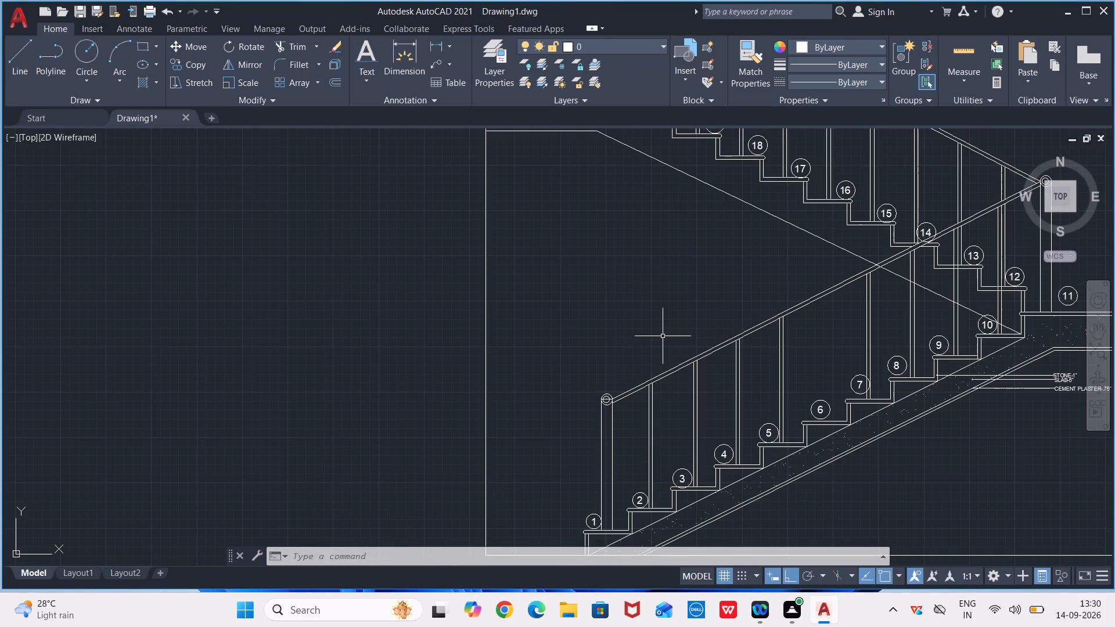
{"action": "scroll", "coordinate": [626, 517], "scroll_direction": "up", "scroll_amount": 1}
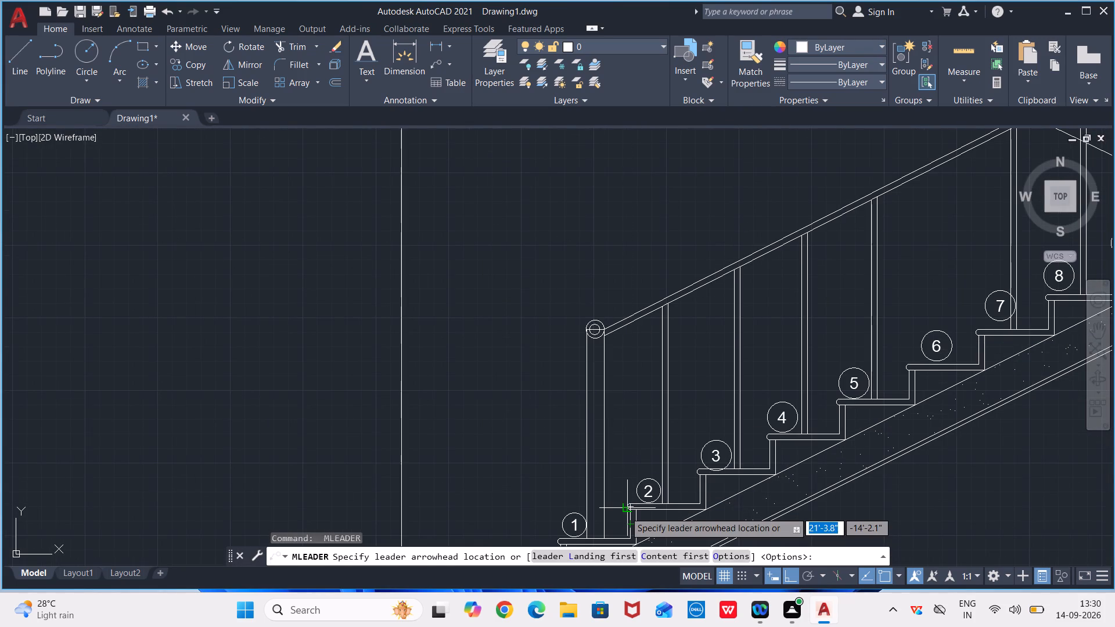
{"action": "left_click", "coordinate": [625, 511]}
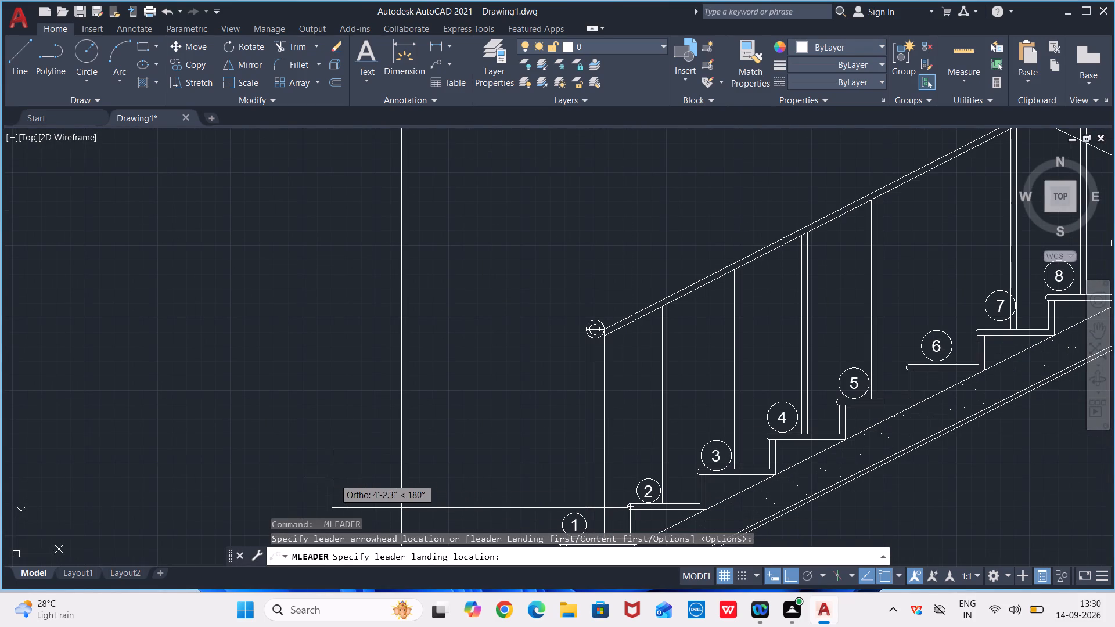
{"action": "left_click", "coordinate": [329, 481]}
{"action": "type", "text": "NOSING"}
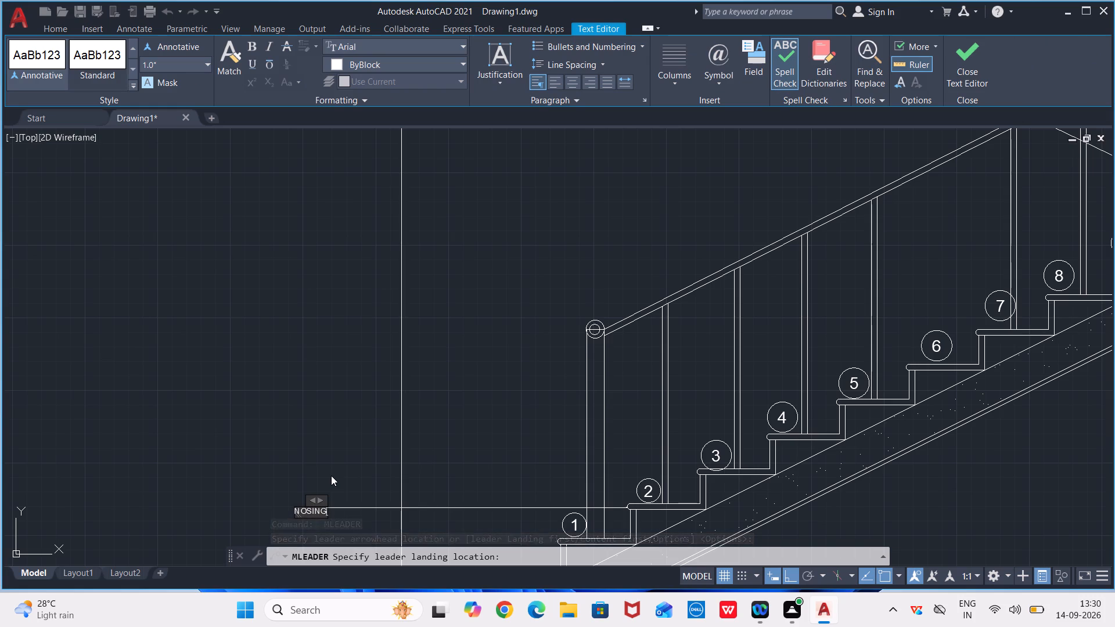
{"action": "key", "text": "minus"}
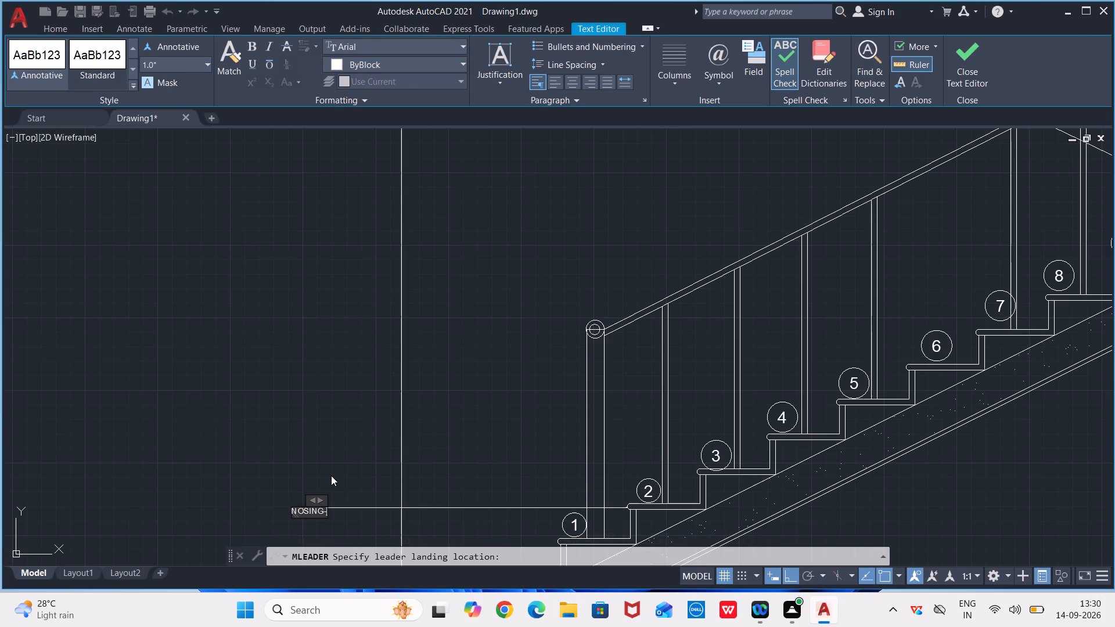
{"action": "type", "text": "1\""}
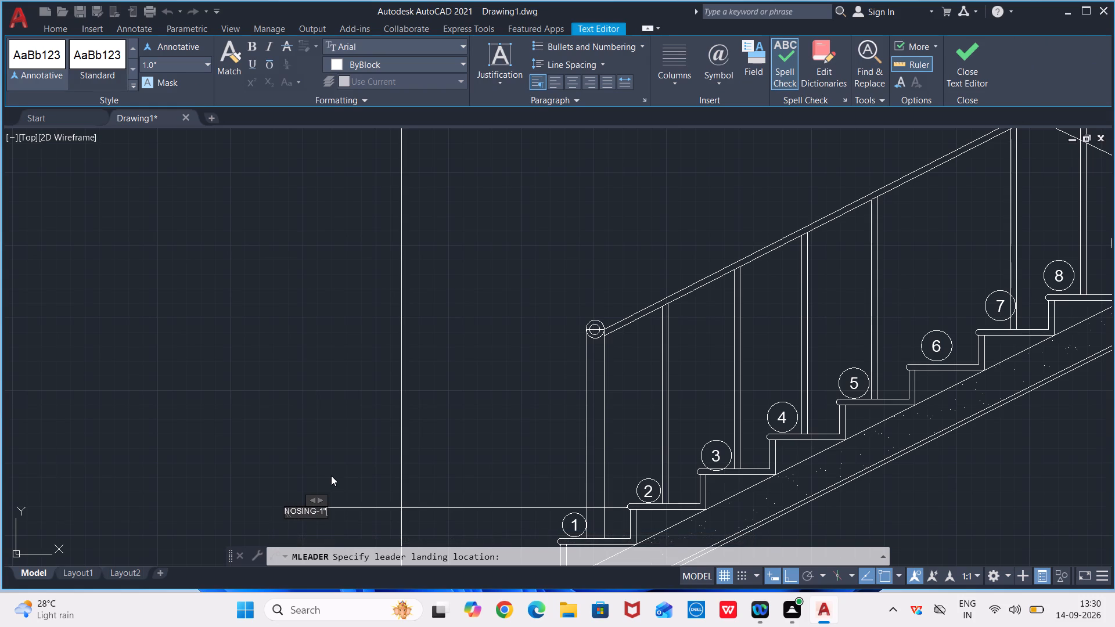
{"action": "left_click", "coordinate": [463, 399]}
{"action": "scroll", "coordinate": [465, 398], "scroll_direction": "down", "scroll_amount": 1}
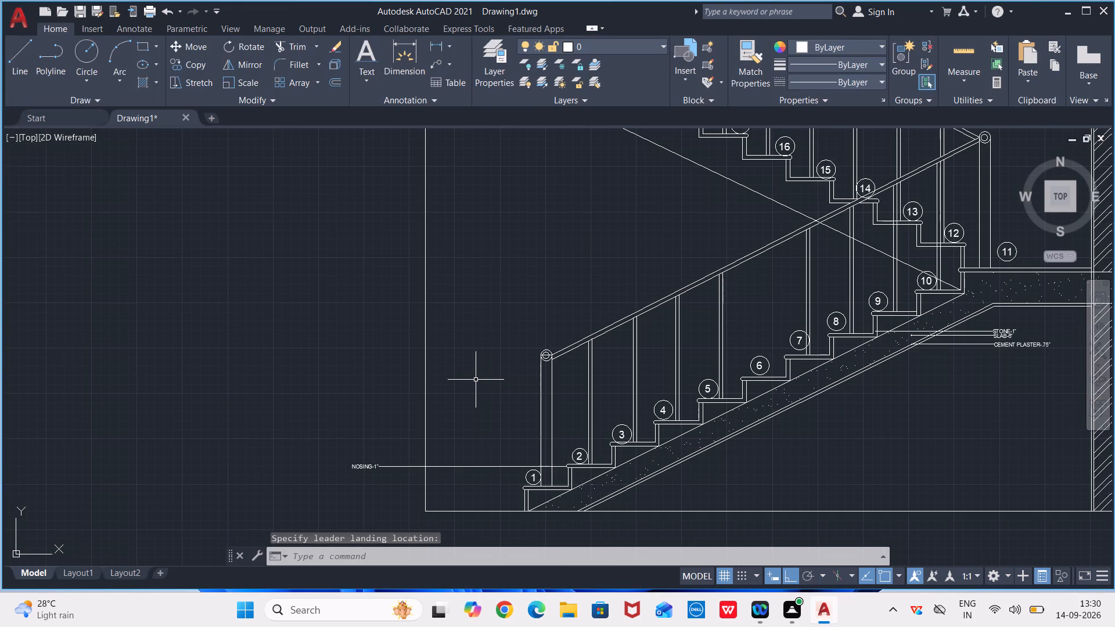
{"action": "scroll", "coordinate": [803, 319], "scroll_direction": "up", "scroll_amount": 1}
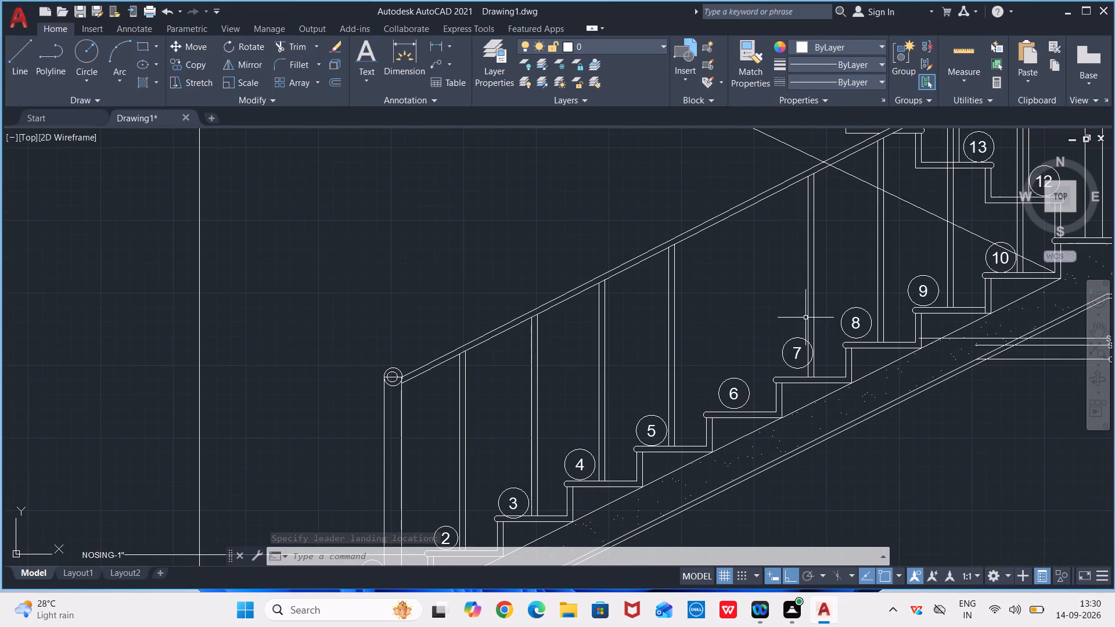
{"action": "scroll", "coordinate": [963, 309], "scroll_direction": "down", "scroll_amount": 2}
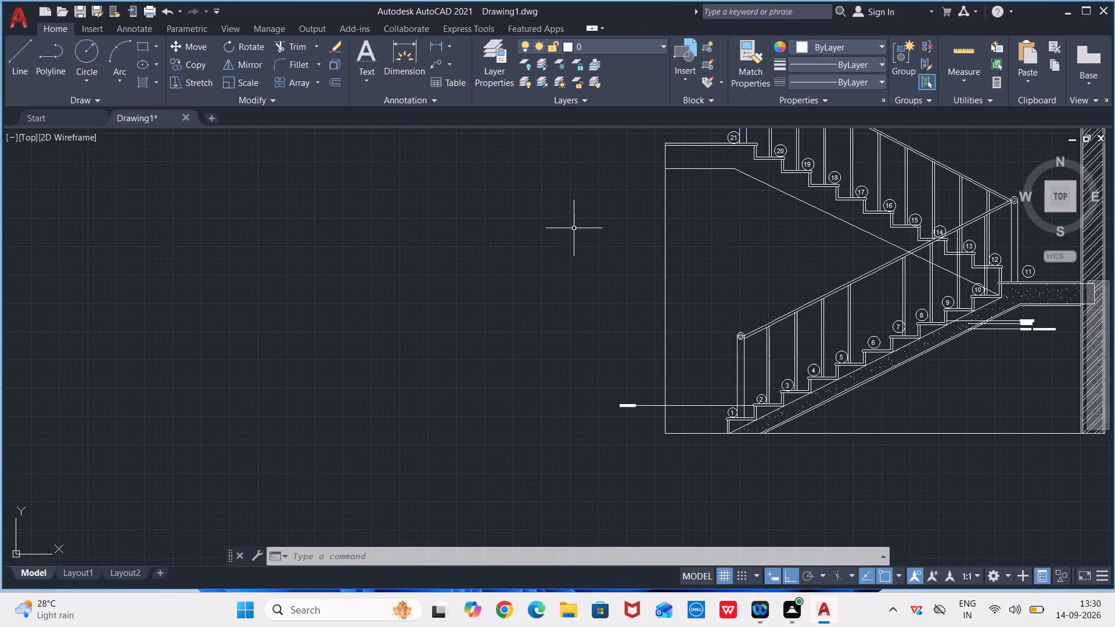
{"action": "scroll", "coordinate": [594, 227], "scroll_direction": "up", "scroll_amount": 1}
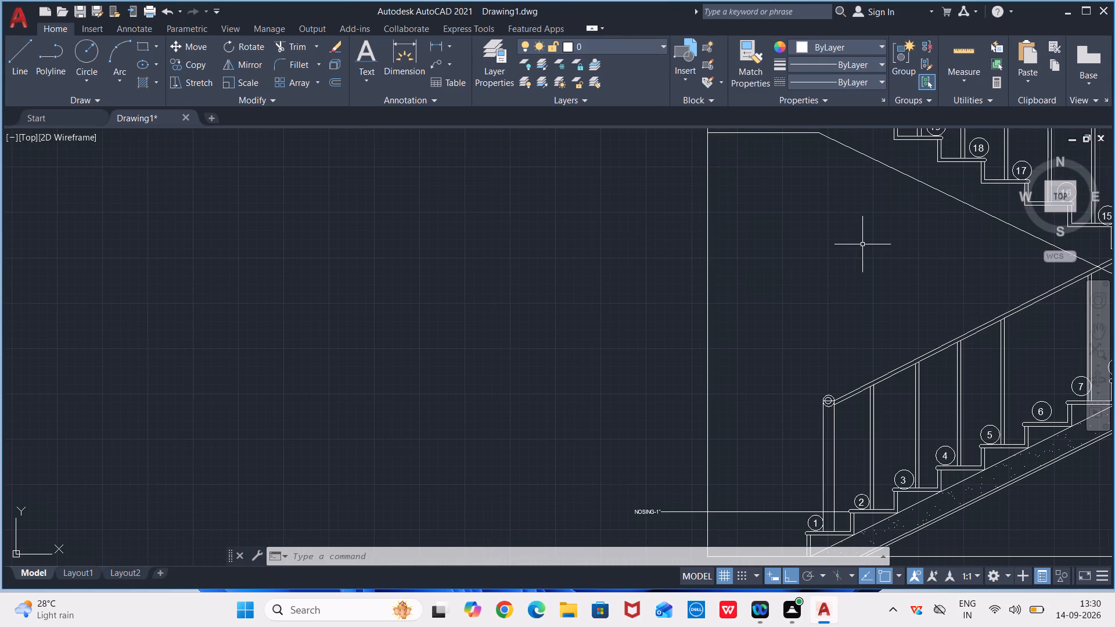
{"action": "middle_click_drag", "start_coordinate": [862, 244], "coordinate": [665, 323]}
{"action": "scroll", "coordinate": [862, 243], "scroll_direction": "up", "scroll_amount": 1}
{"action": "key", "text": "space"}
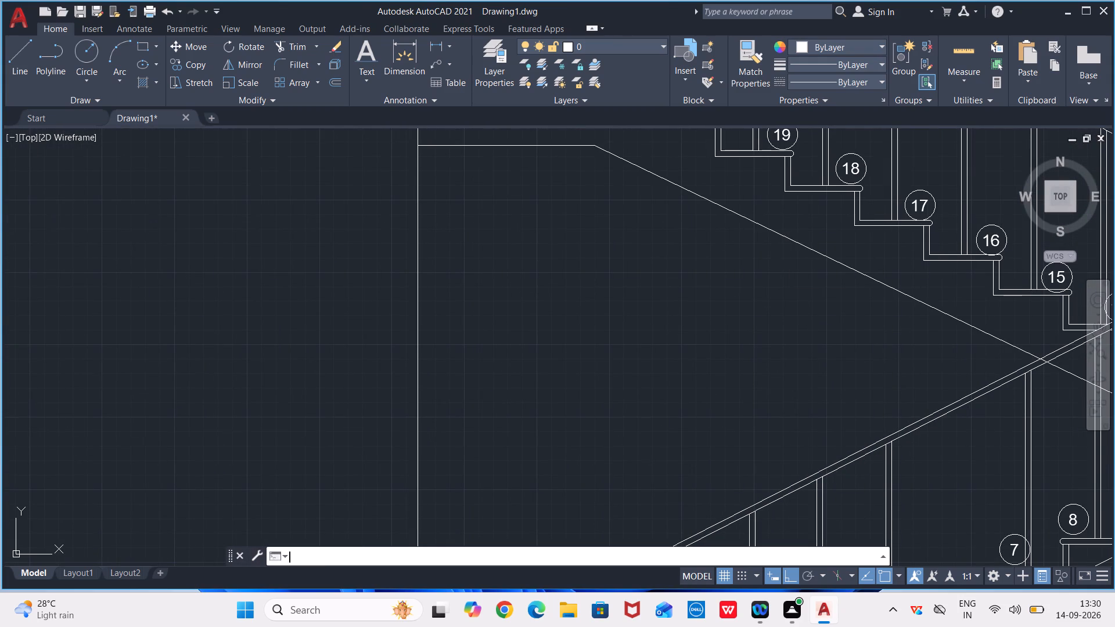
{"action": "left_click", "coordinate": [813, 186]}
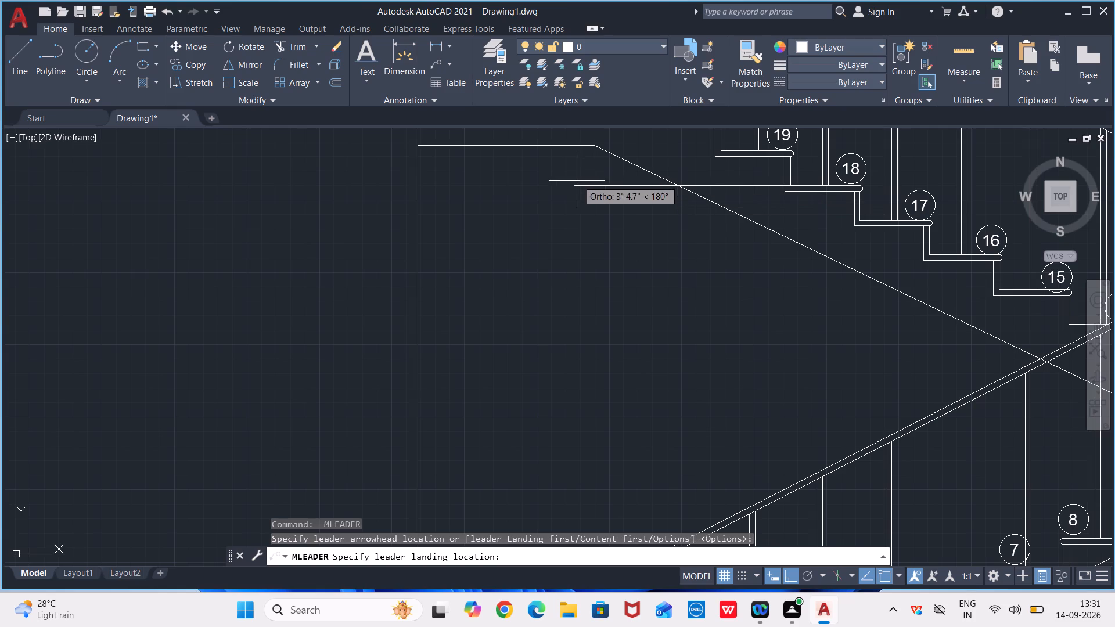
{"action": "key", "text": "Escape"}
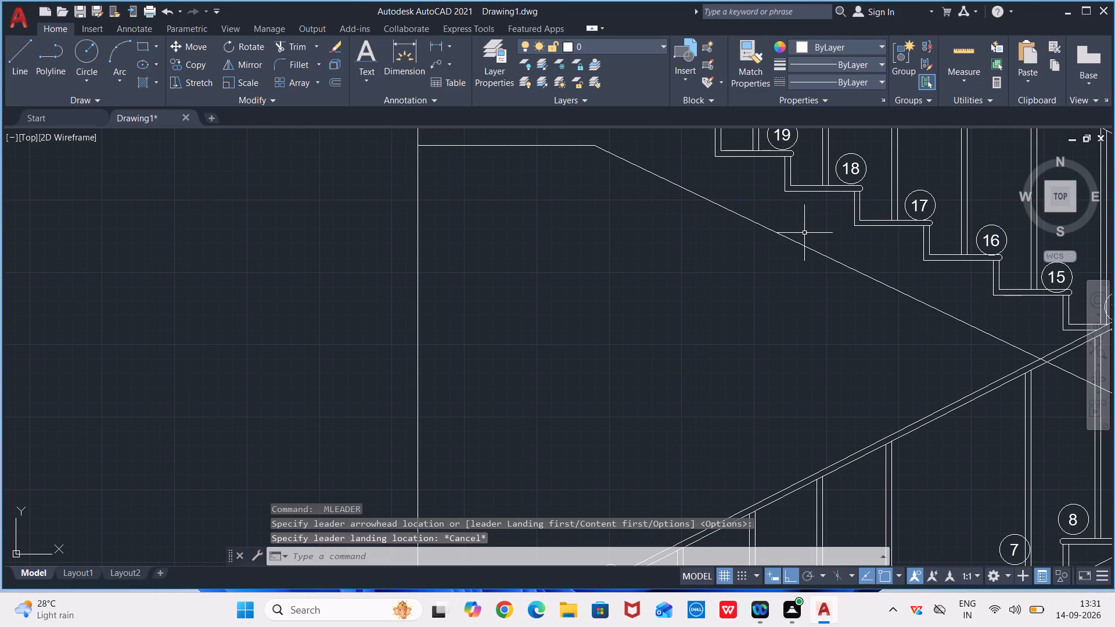
Add a horizontal multileader from tread 17 of the upper flight, landing beyond the sloped soffit line, with the text THREAD-1'.
{"action": "key", "text": "space"}
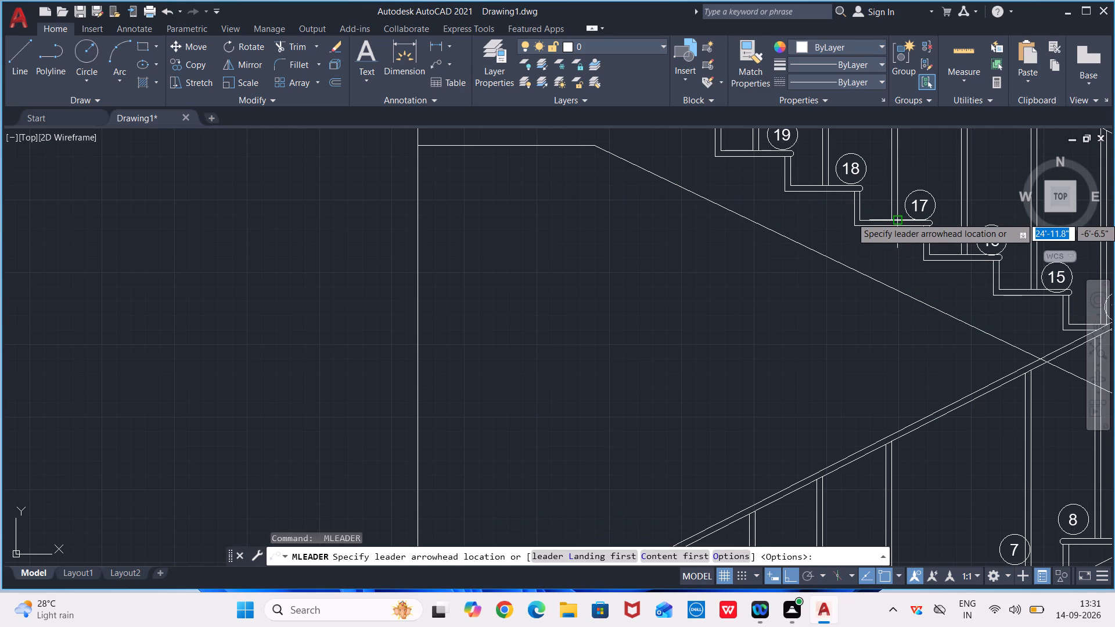
{"action": "left_click", "coordinate": [880, 221]}
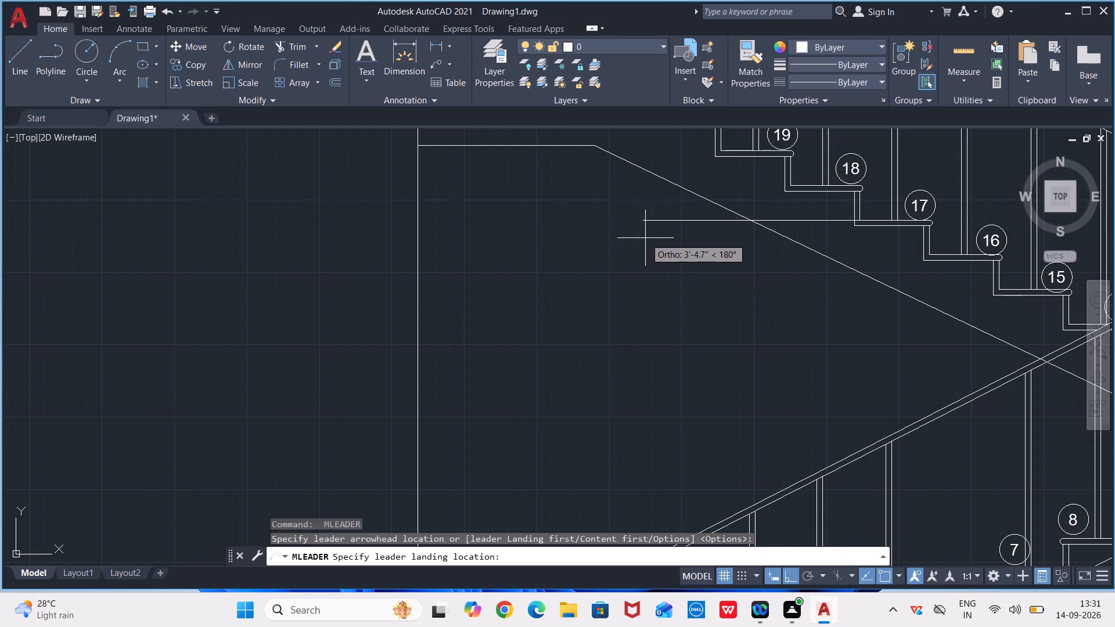
{"action": "left_click", "coordinate": [654, 237]}
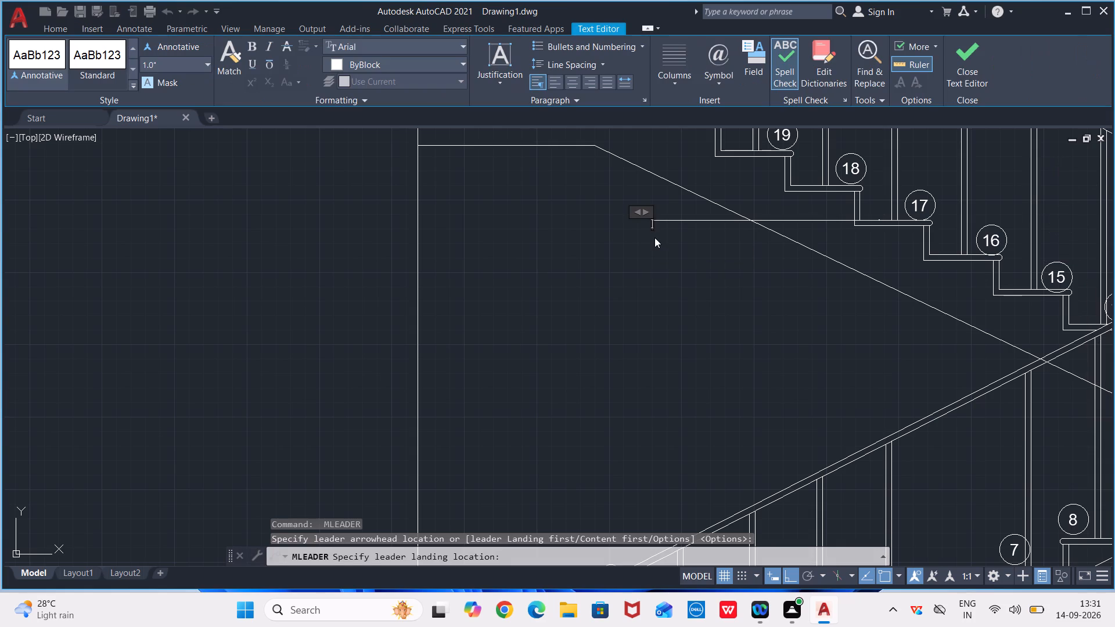
{"action": "type", "text": "THREAD"}
{"action": "key", "text": "minus"}
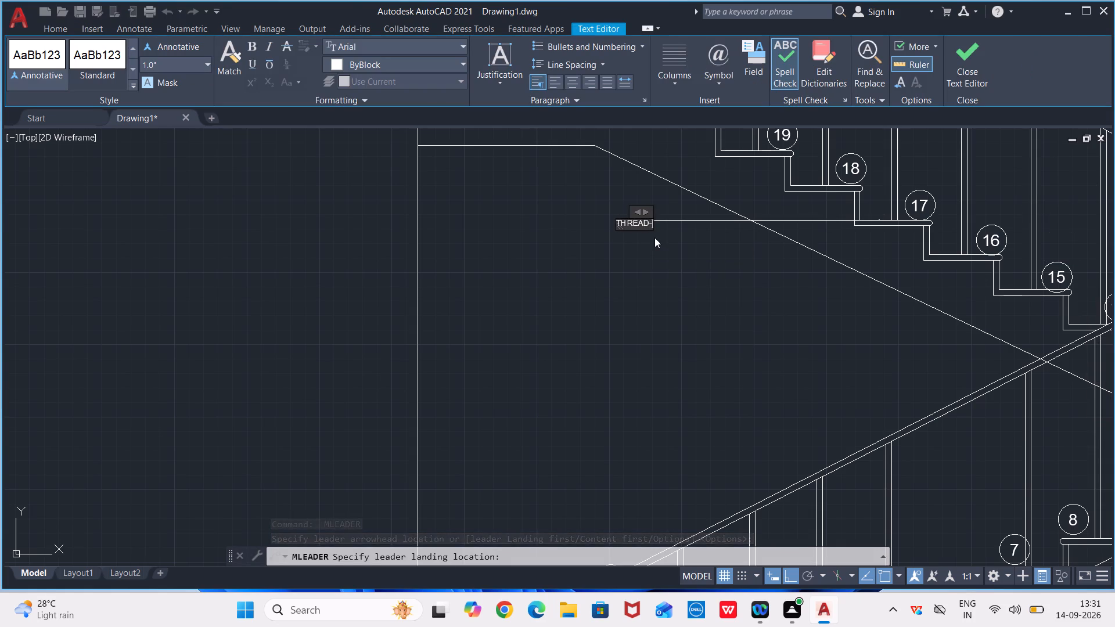
{"action": "key", "text": "1"}
{"action": "key", "text": "apostrophe"}
{"action": "key", "text": "Return"}
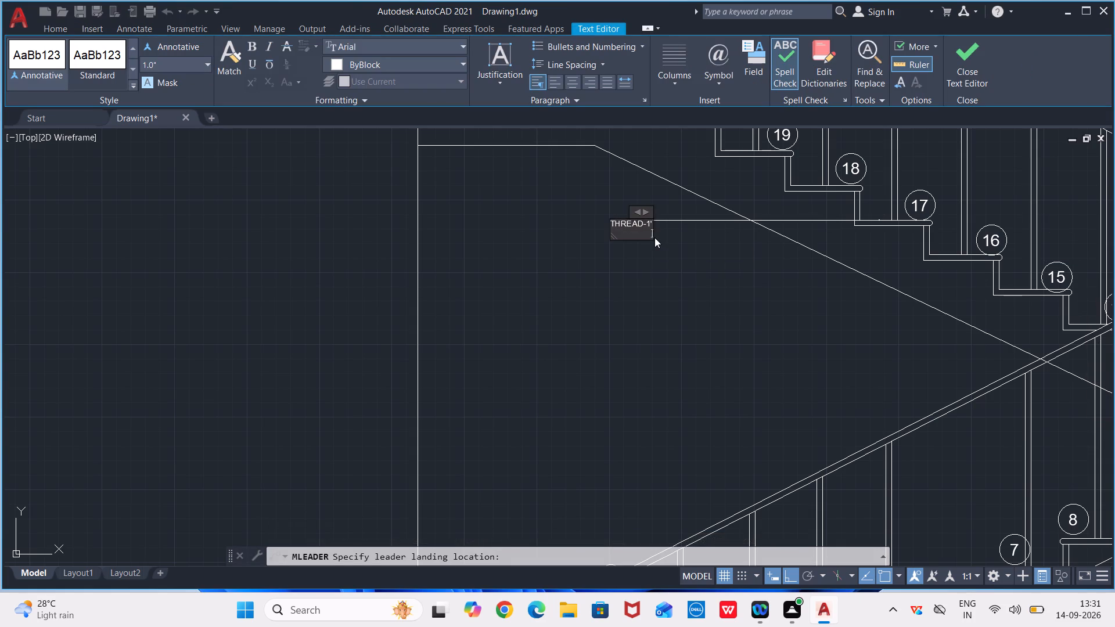
{"action": "left_click", "coordinate": [826, 325]}
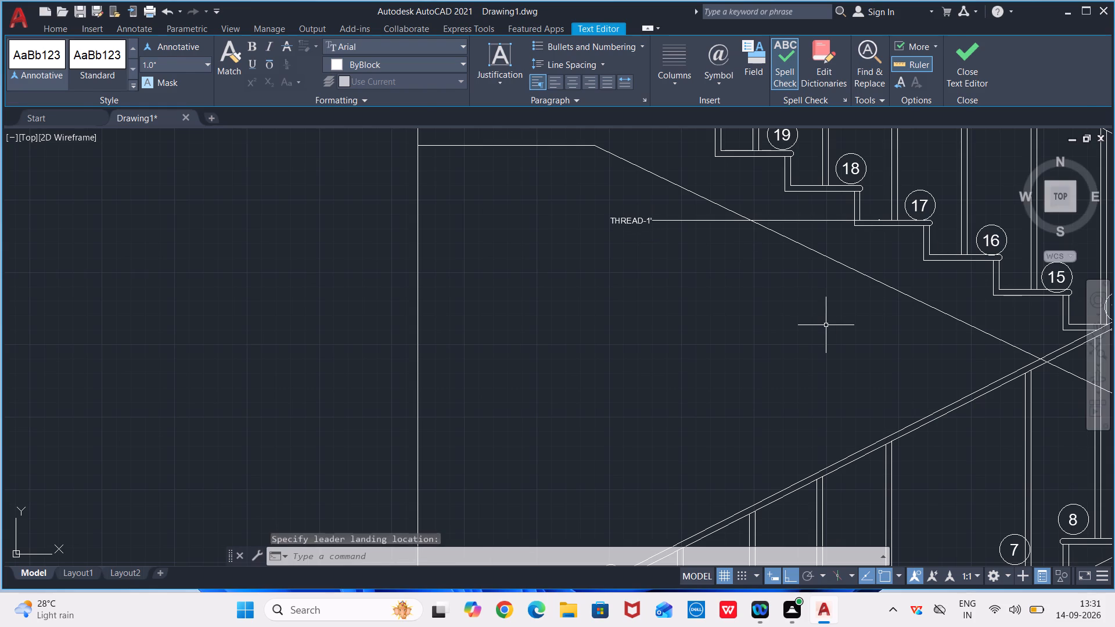
Add a horizontal multileader from the riser between treads 17 and 16, landing below the THREAD-1' label, with the text RISER-7".
{"action": "key", "text": "space"}
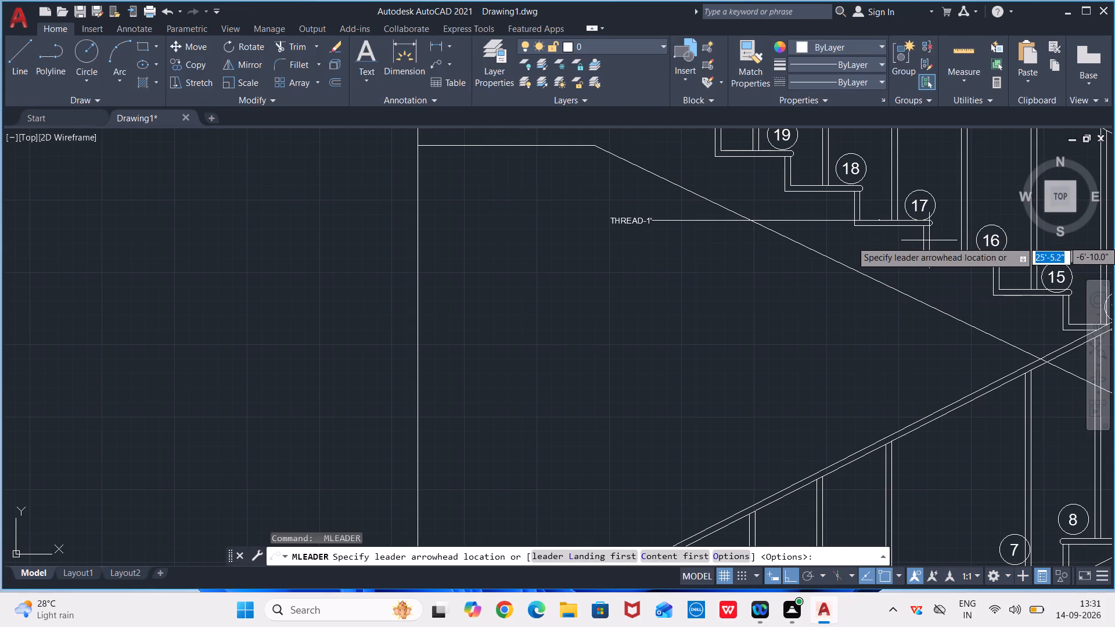
{"action": "left_click", "coordinate": [920, 244]}
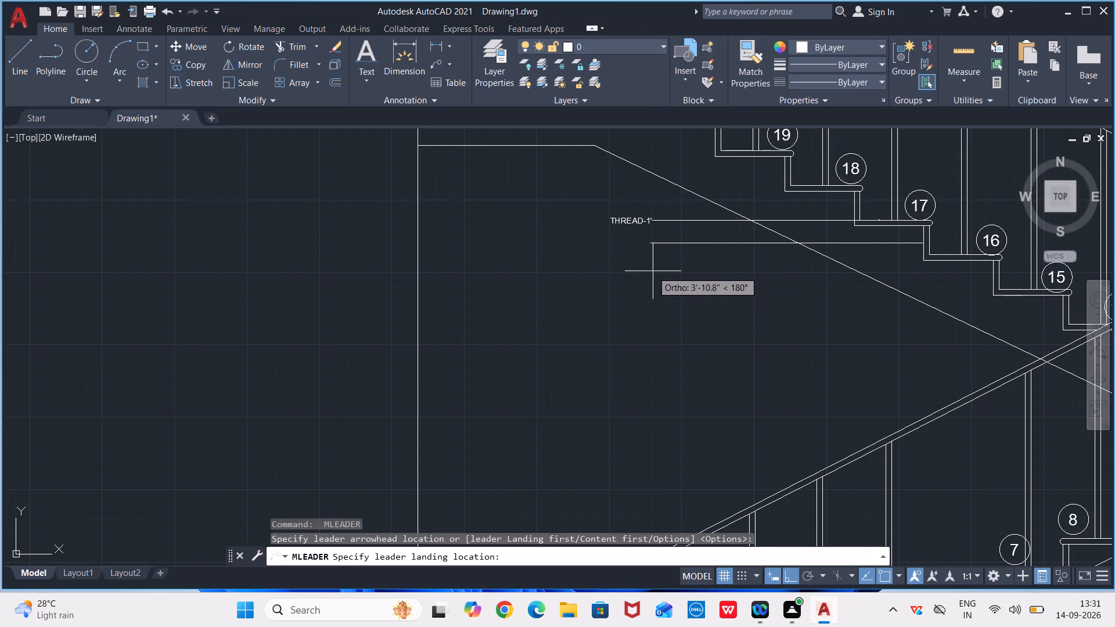
{"action": "left_click", "coordinate": [657, 271]}
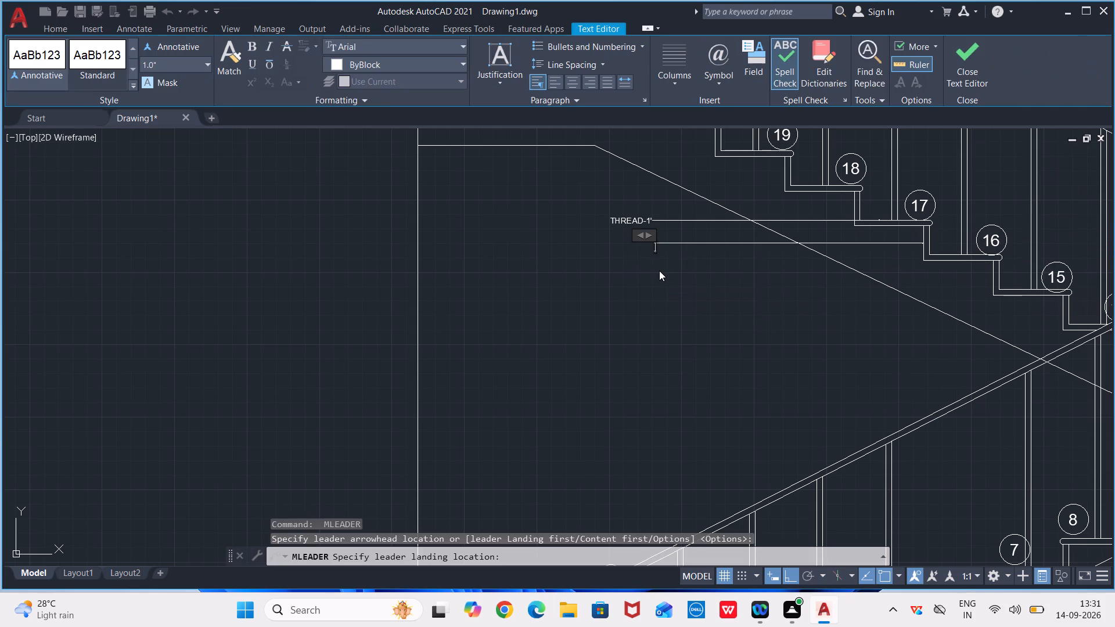
{"action": "type", "text": "RI"}
{"action": "type", "text": "SE"}
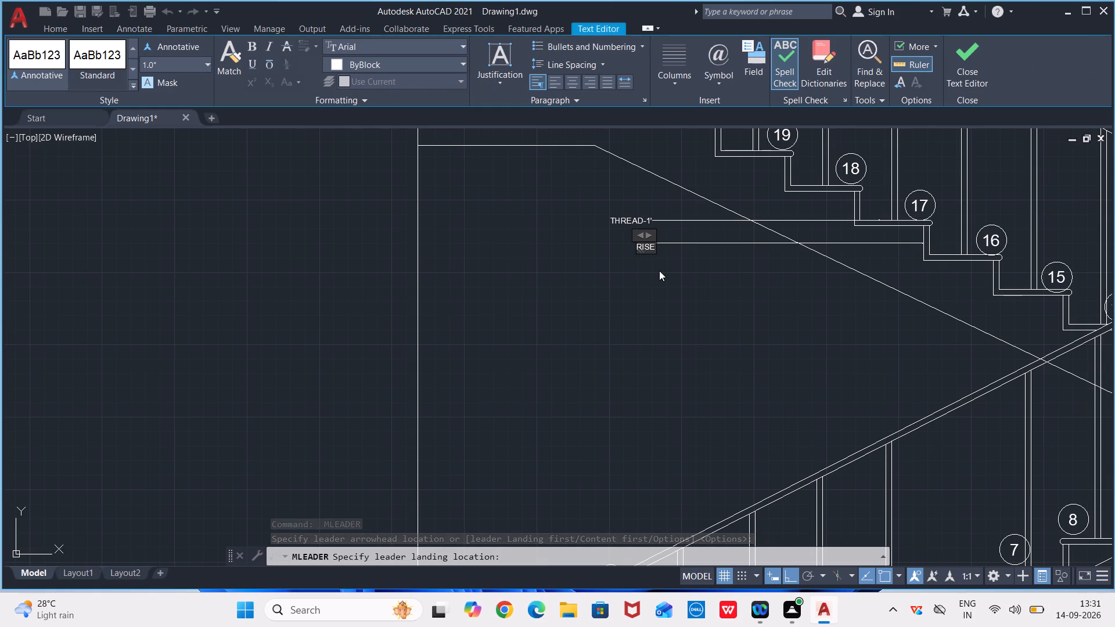
{"action": "key", "text": "r"}
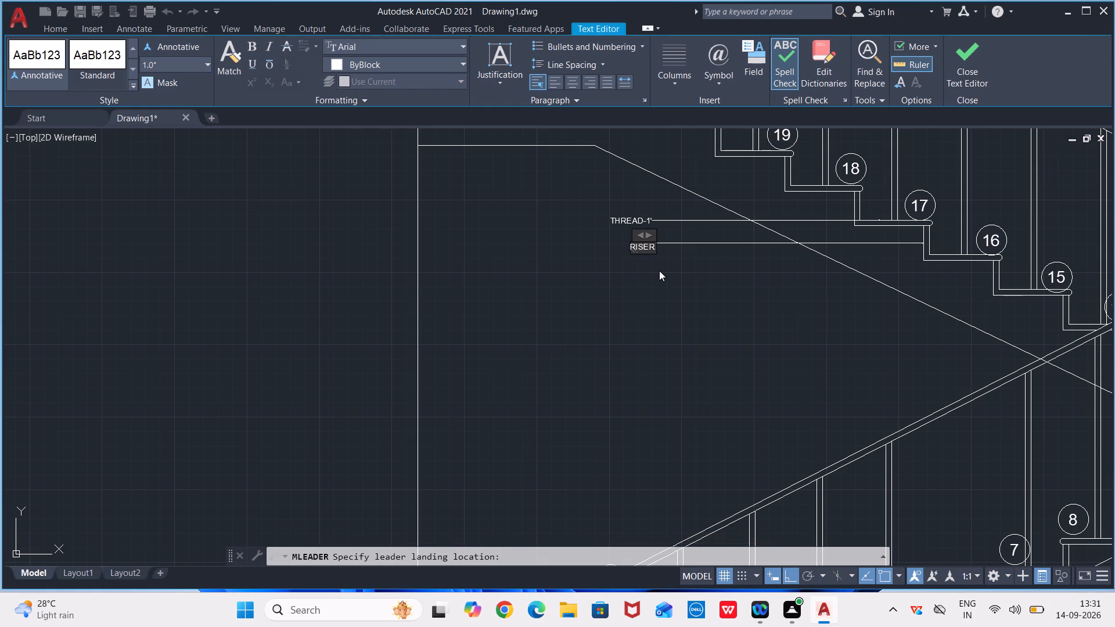
{"action": "key", "text": "minus"}
{"action": "type", "text": "7\""}
{"action": "left_click", "coordinate": [592, 271]}
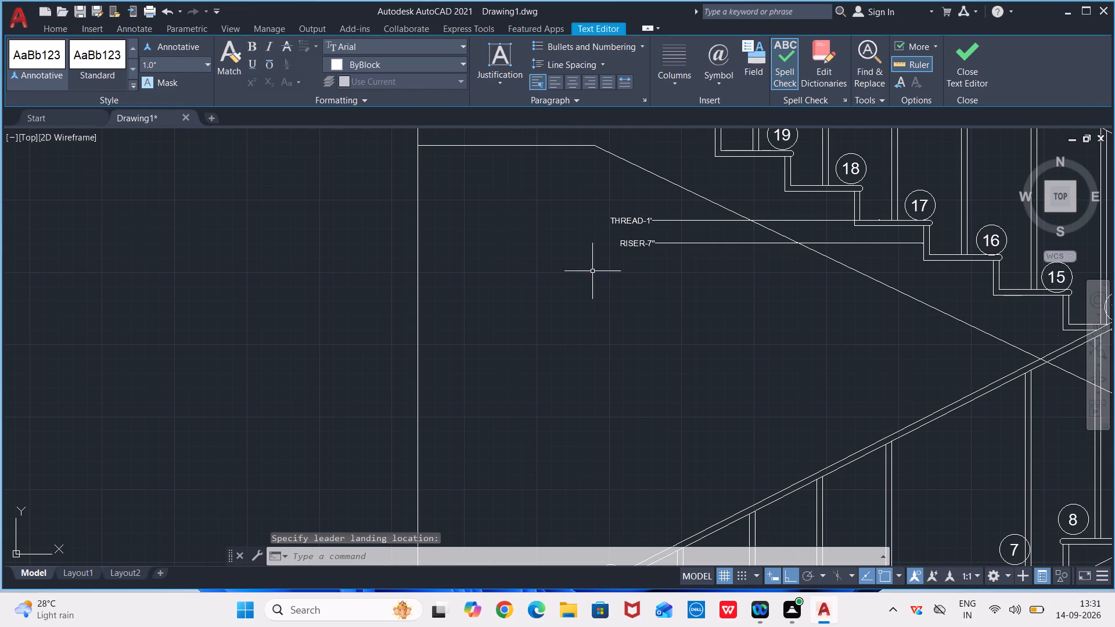
Add a horizontal multileader from the upper flight's sloped handrail, landing beyond the newel post at step 21, with the text HAND RAIL-2".
{"action": "scroll", "coordinate": [751, 255], "scroll_direction": "down", "scroll_amount": 1}
{"action": "middle_click_drag", "start_coordinate": [744, 255], "coordinate": [701, 408]}
{"action": "scroll", "coordinate": [713, 350], "scroll_direction": "down", "scroll_amount": 1}
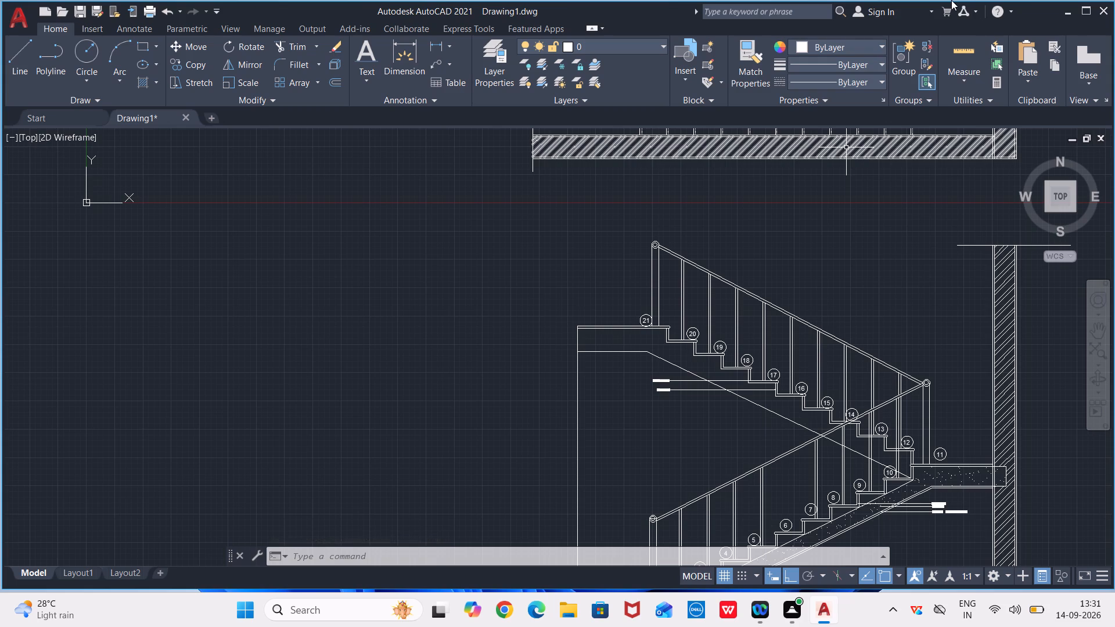
{"action": "key", "text": "space"}
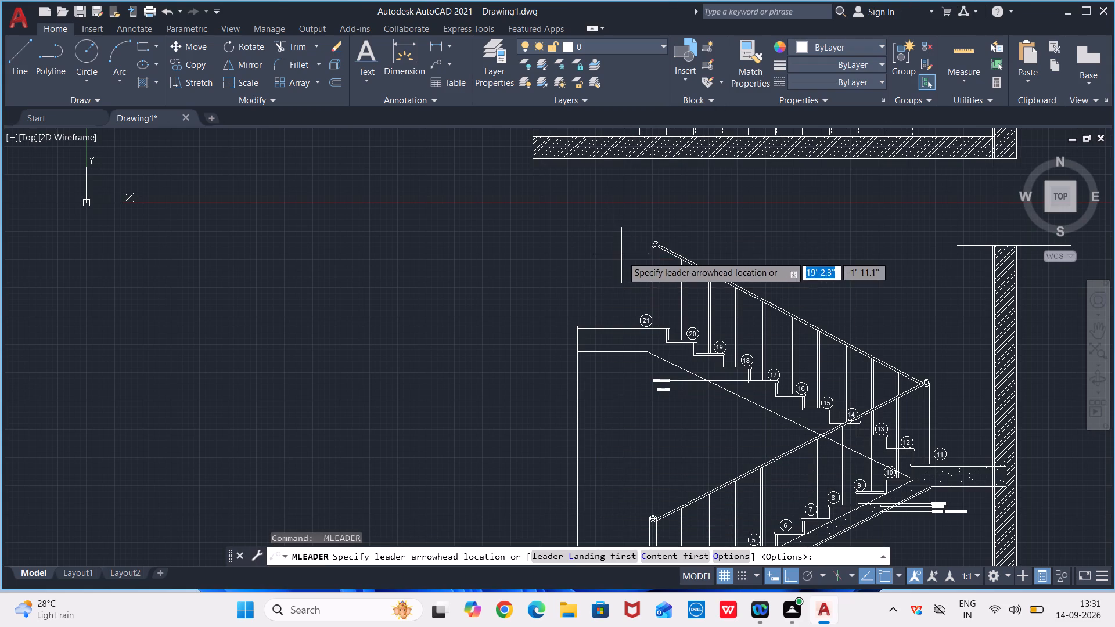
{"action": "middle_click_drag", "start_coordinate": [622, 256], "coordinate": [588, 320]}
{"action": "scroll", "coordinate": [614, 317], "scroll_direction": "up", "scroll_amount": 2}
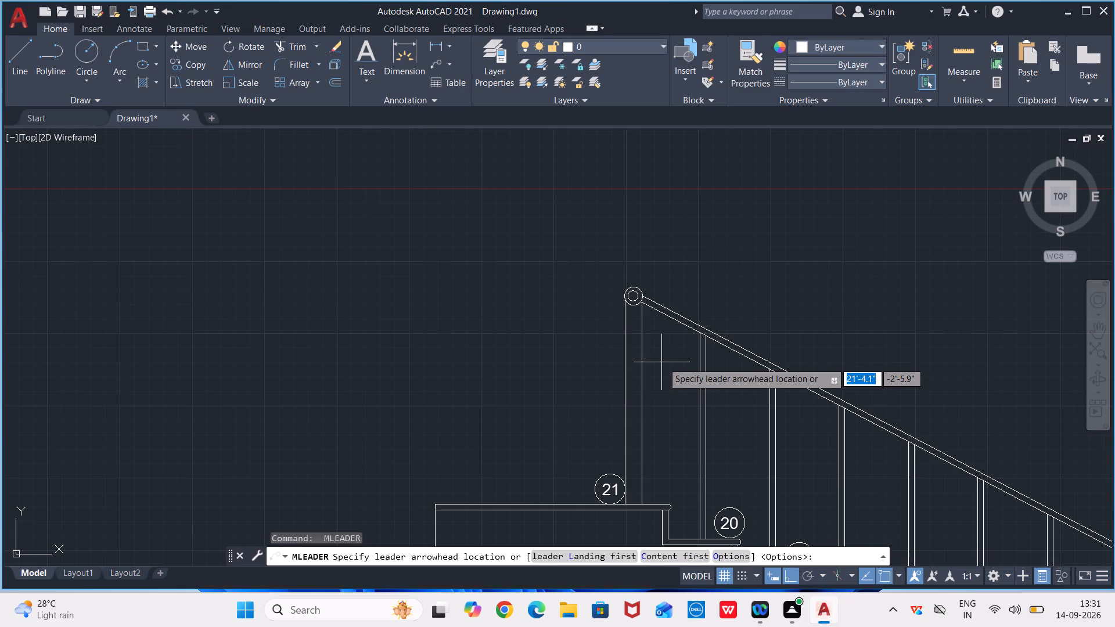
{"action": "left_click_drag", "start_coordinate": [690, 328], "coordinate": [683, 328]}
{"action": "left_click", "coordinate": [519, 326]}
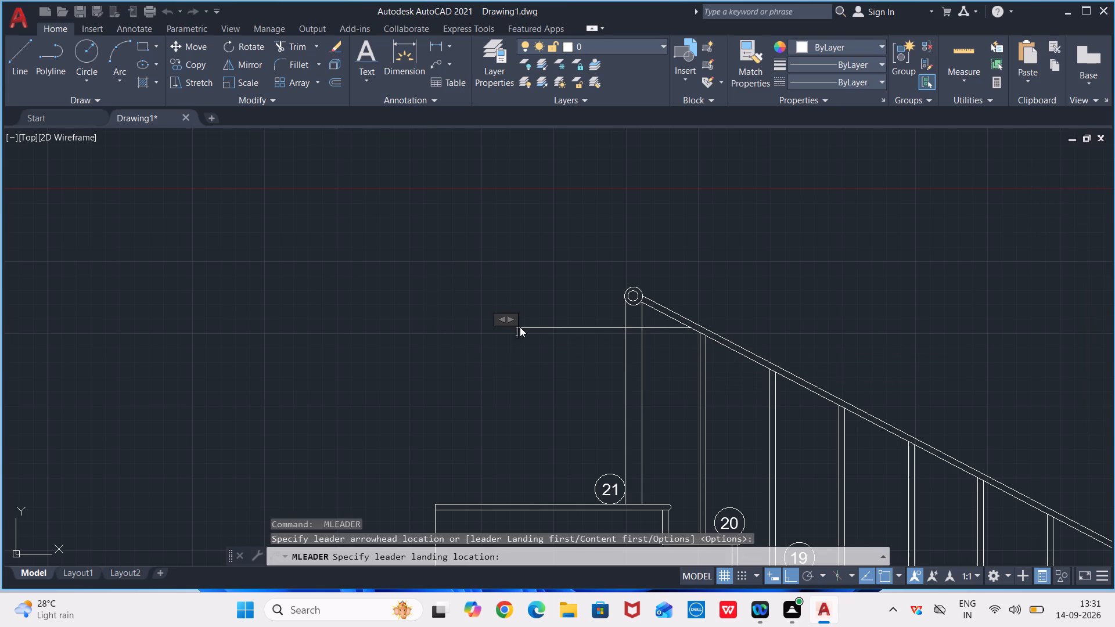
{"action": "type", "text": "HA"}
{"action": "type", "text": "ND RAIL-"}
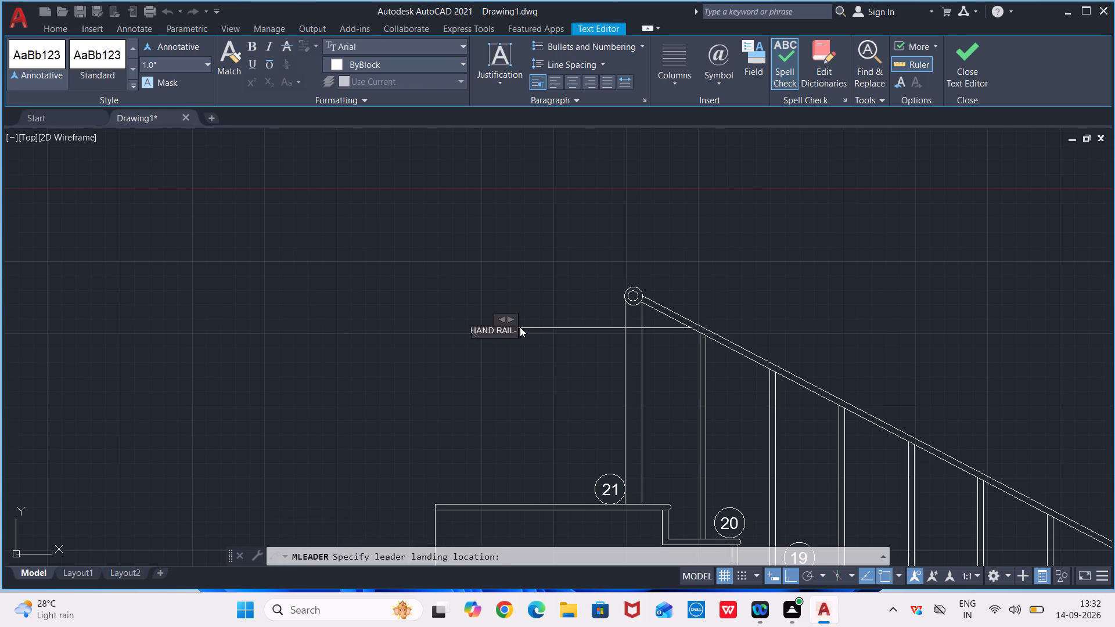
{"action": "key", "text": "2"}
{"action": "key", "text": "shift+quotedbl"}
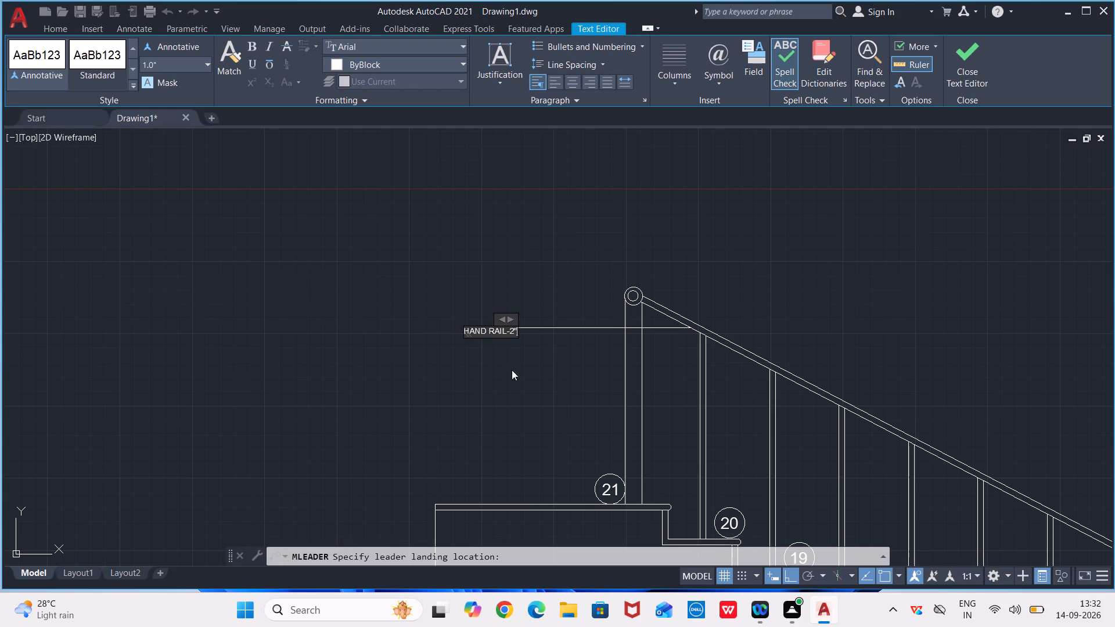
{"action": "left_click", "coordinate": [555, 377]}
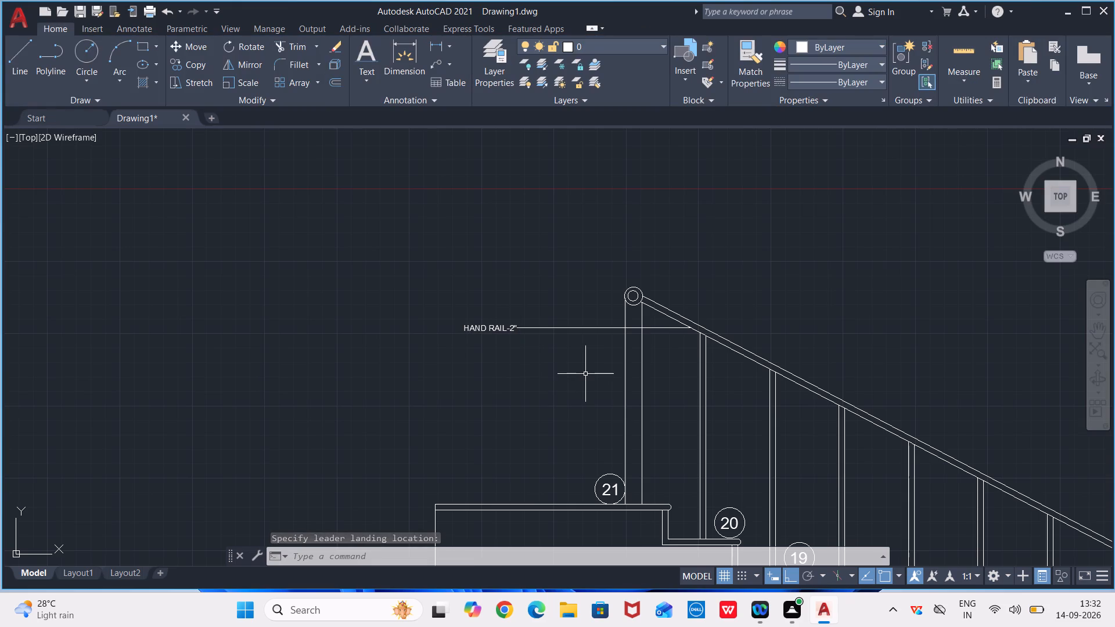
Add a horizontal multileader from the newel post at step 21, landing below the HAND RAIL-2" label, with the text NEWEL POST-3' HIGH.
{"action": "key", "text": "space"}
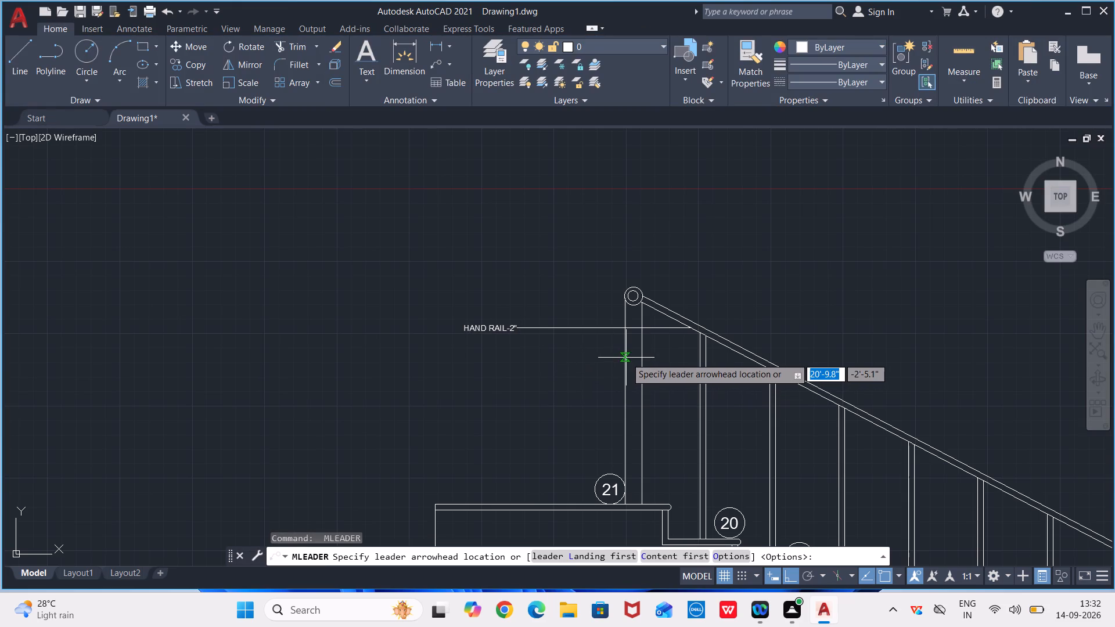
{"action": "left_click", "coordinate": [626, 358]}
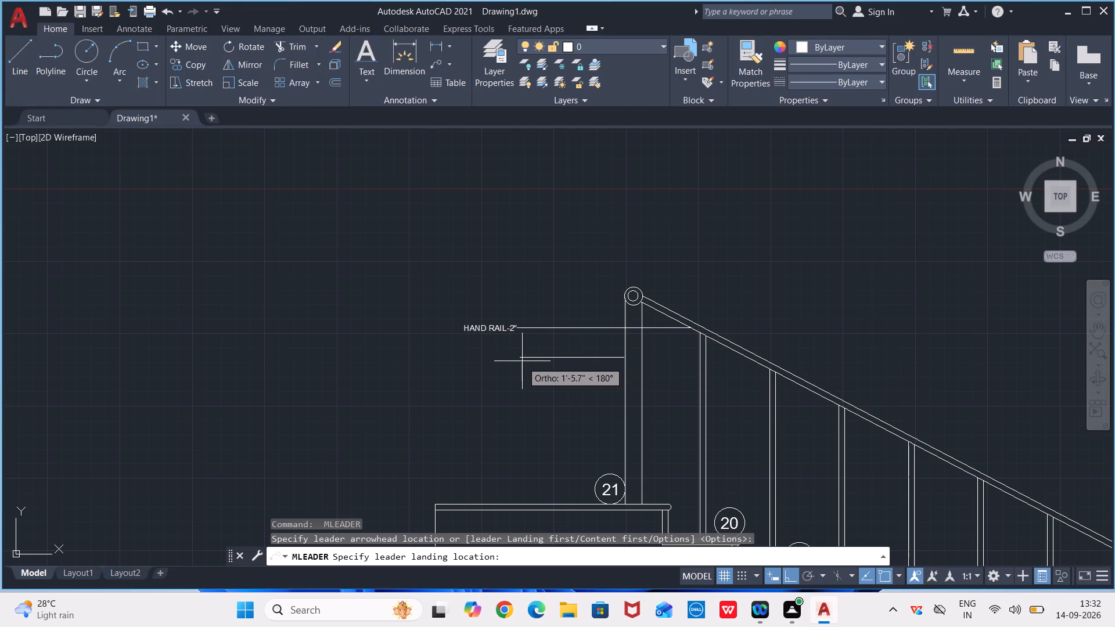
{"action": "left_click", "coordinate": [522, 361]}
{"action": "type", "text": "NEWEL"}
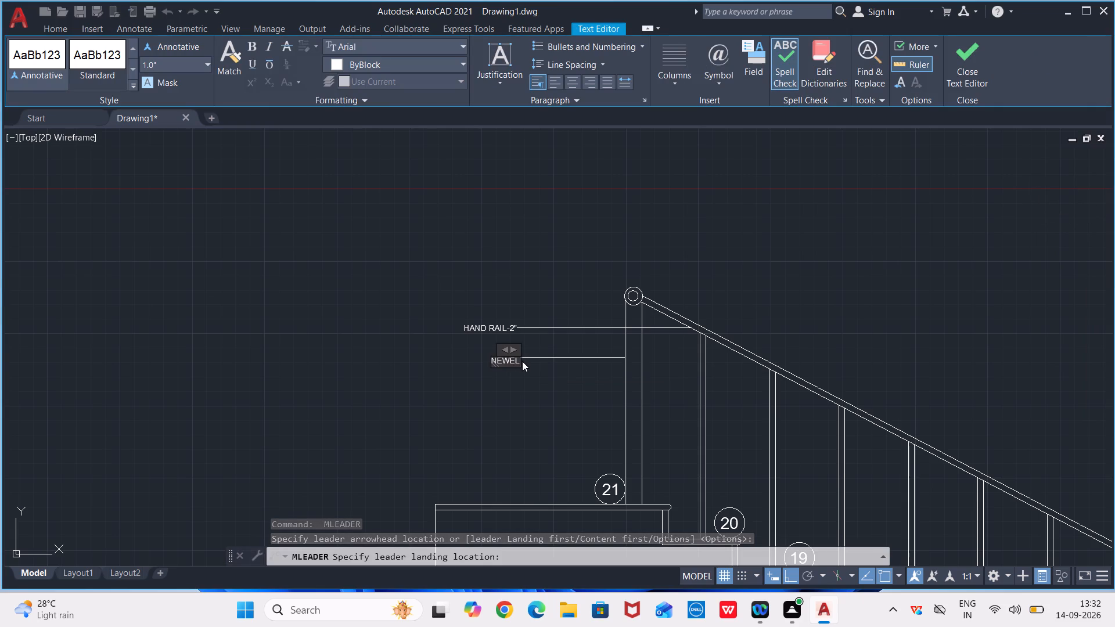
{"action": "key", "text": "space"}
{"action": "type", "text": "P"}
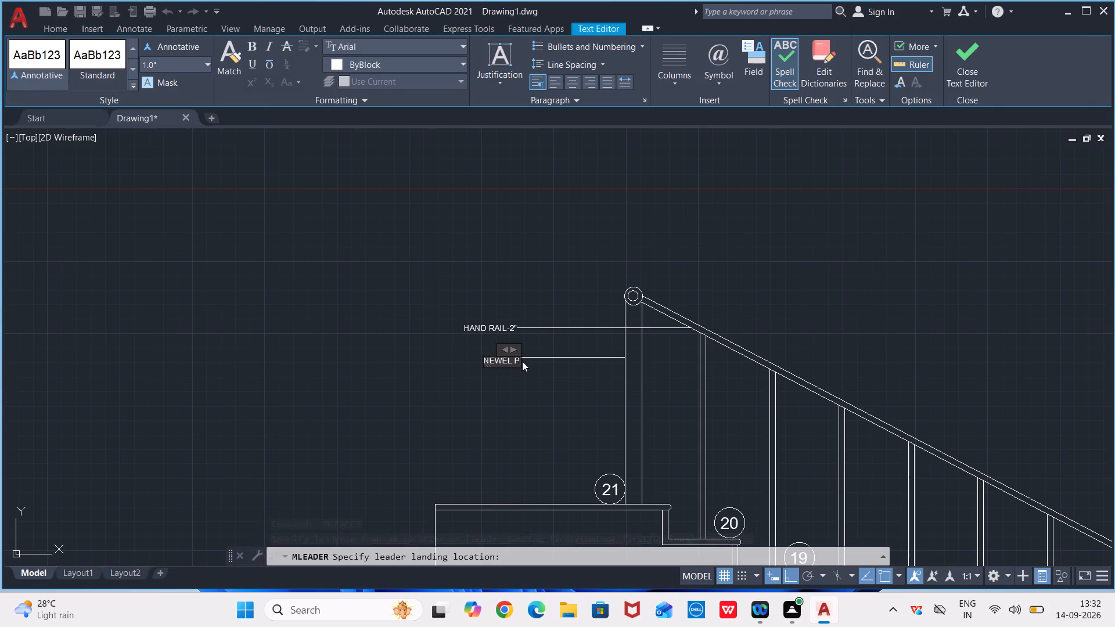
{"action": "type", "text": "OST"}
{"action": "key", "text": "minus"}
{"action": "type", "text": "3'"}
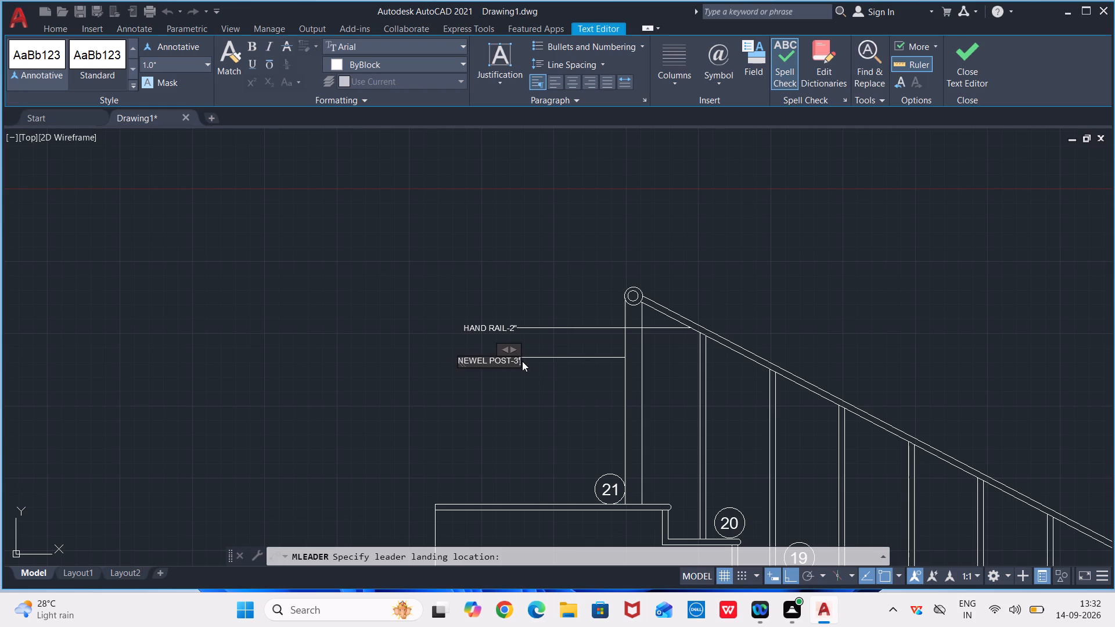
{"action": "key", "text": "space"}
{"action": "type", "text": "HIGH"}
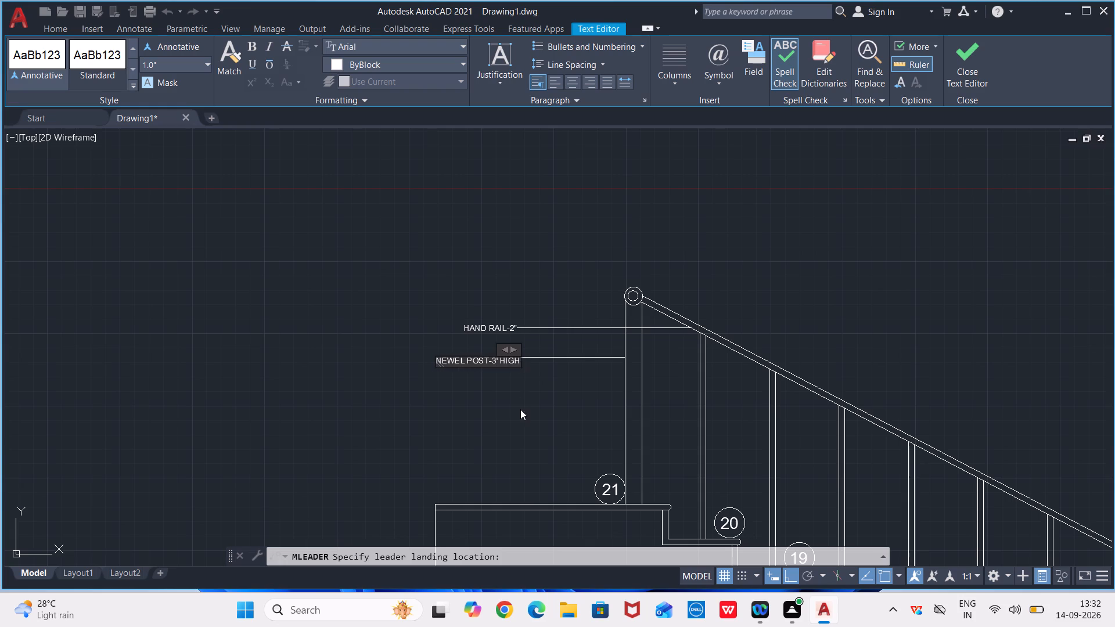
{"action": "left_click", "coordinate": [520, 409]}
Add a horizontal multileader from the baluster at step 20, landing below the NEWEL POST label, with the text BALLUSTER-3' HIGH.
{"action": "key", "text": "space"}
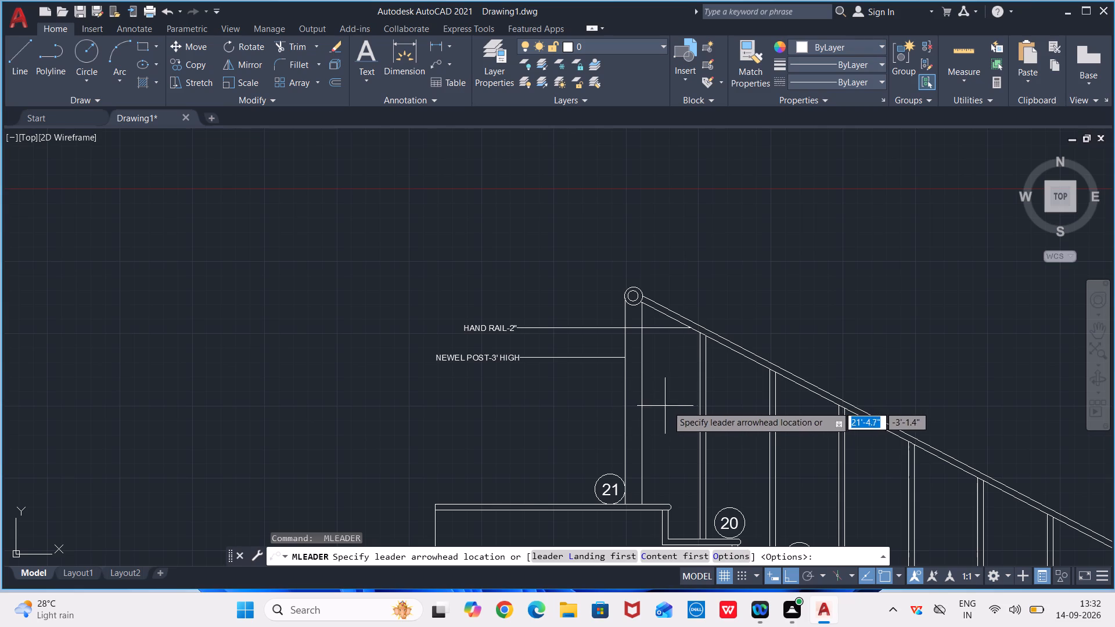
{"action": "left_click", "coordinate": [698, 390]}
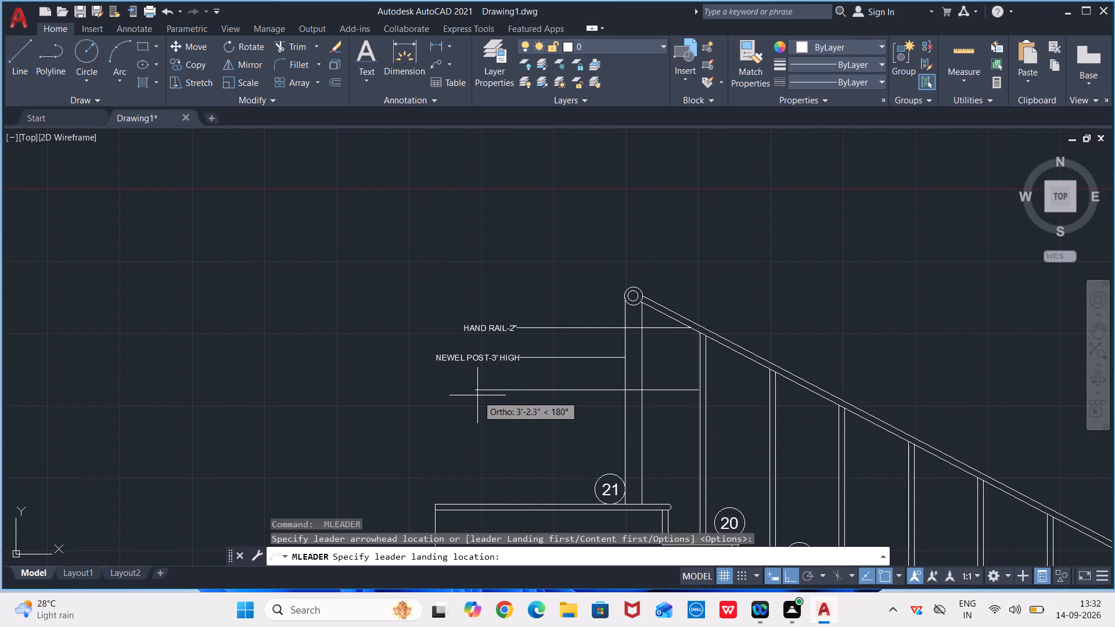
{"action": "left_click", "coordinate": [517, 388]}
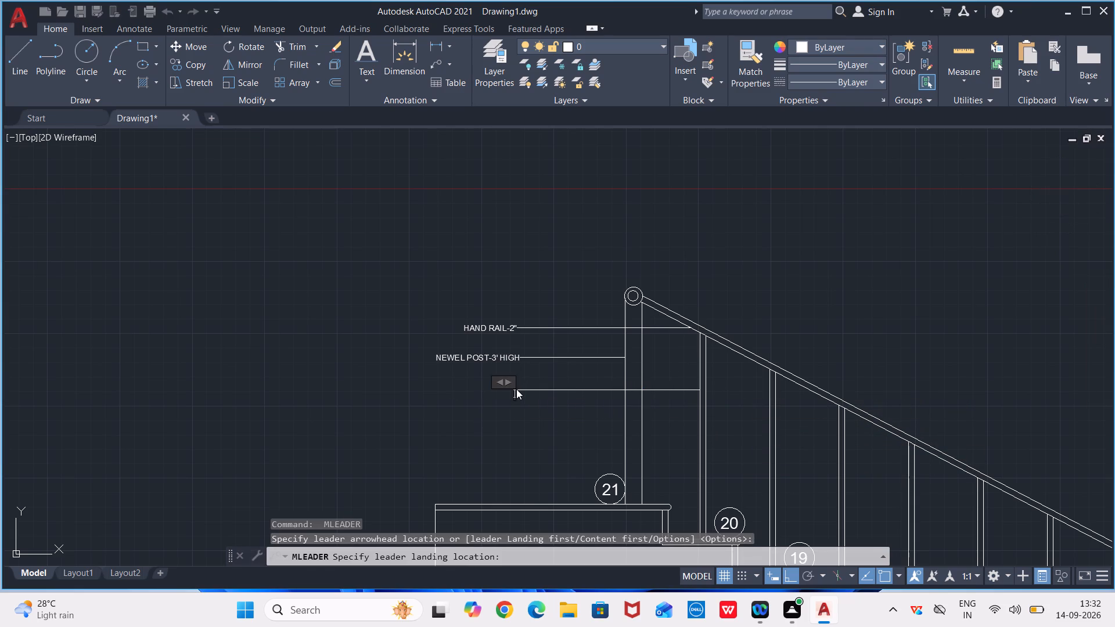
{"action": "type", "text": "BA"}
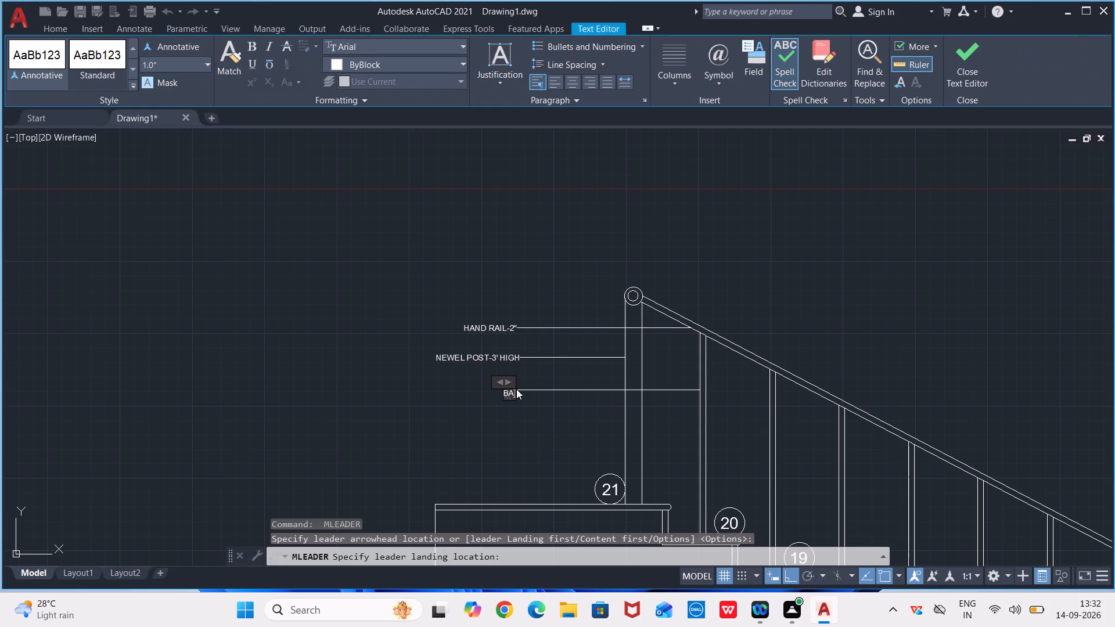
{"action": "type", "text": "LLUSTER"}
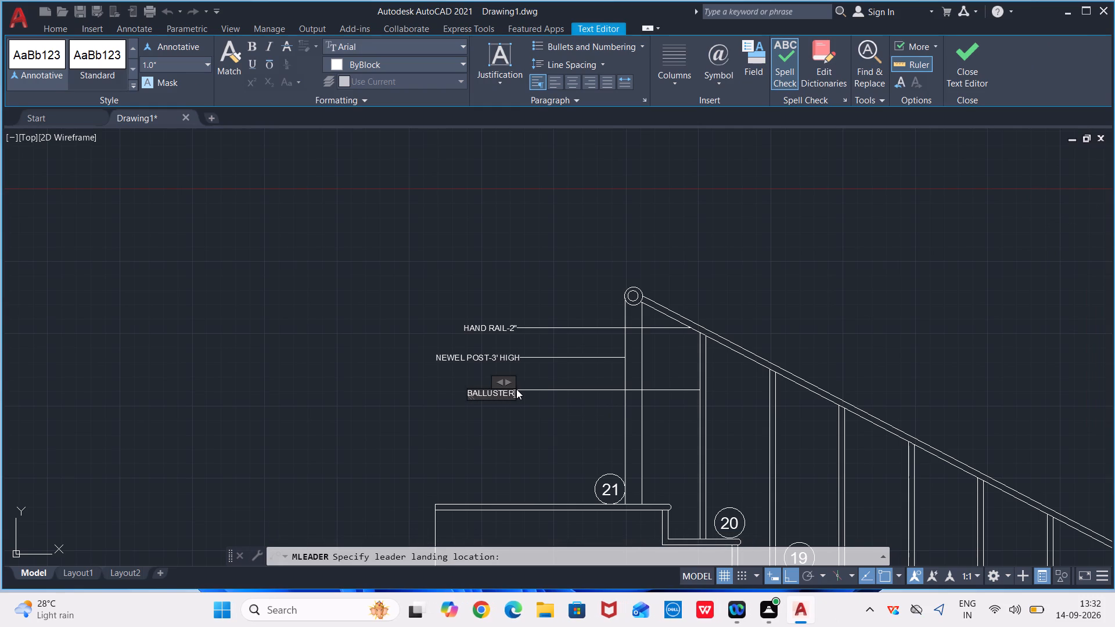
{"action": "key", "text": "minus"}
{"action": "key", "text": "3"}
{"action": "key", "text": "shift+quotedbl"}
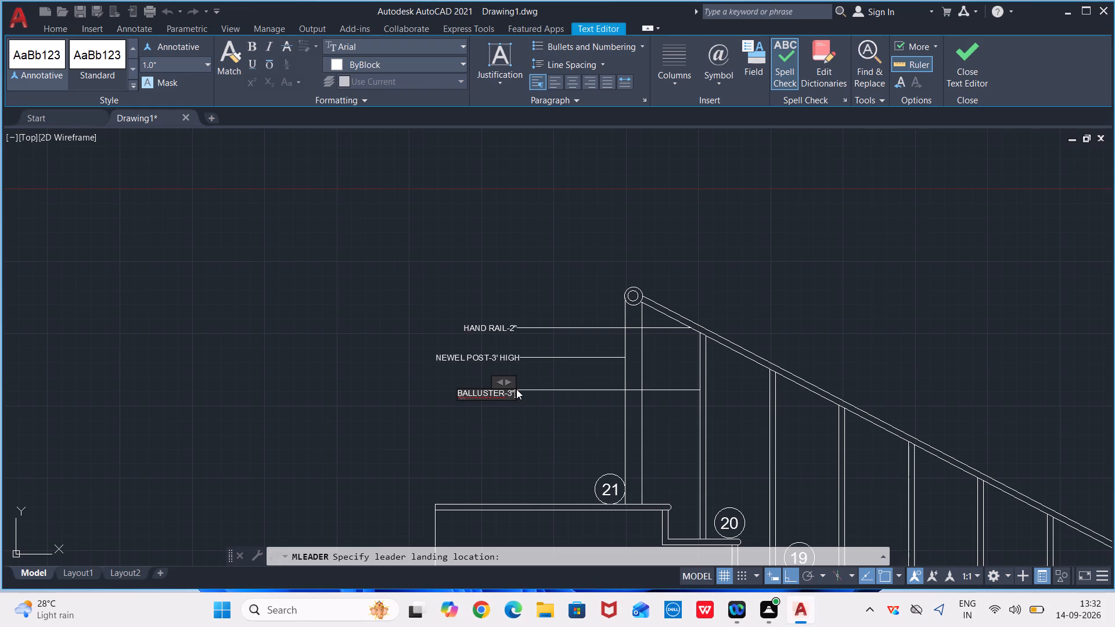
{"action": "key", "text": "BackSpace"}
{"action": "key", "text": "apostrophe"}
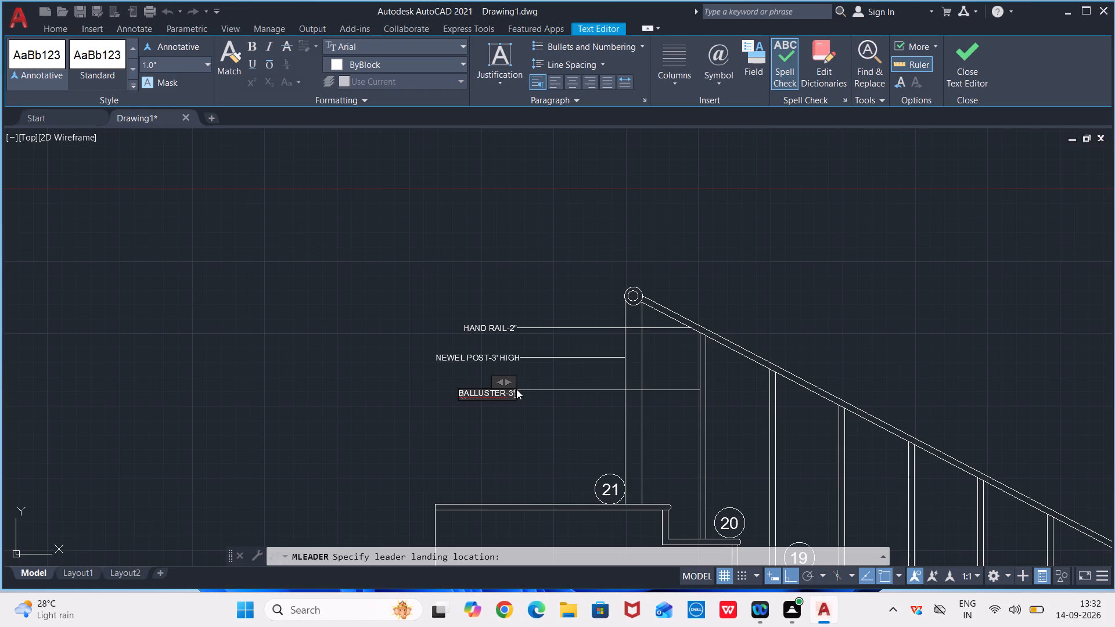
{"action": "key", "text": "space"}
{"action": "type", "text": "HIGH"}
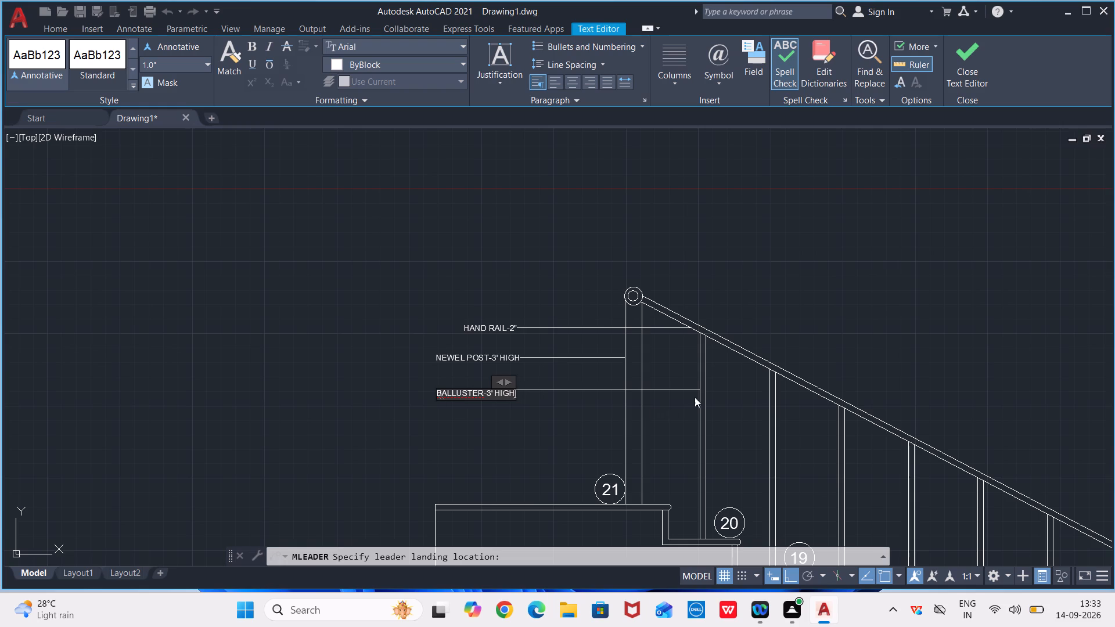
{"action": "scroll", "coordinate": [771, 359], "scroll_direction": "down", "scroll_amount": 2}
{"action": "middle_click_drag", "start_coordinate": [870, 298], "coordinate": [686, 320]}
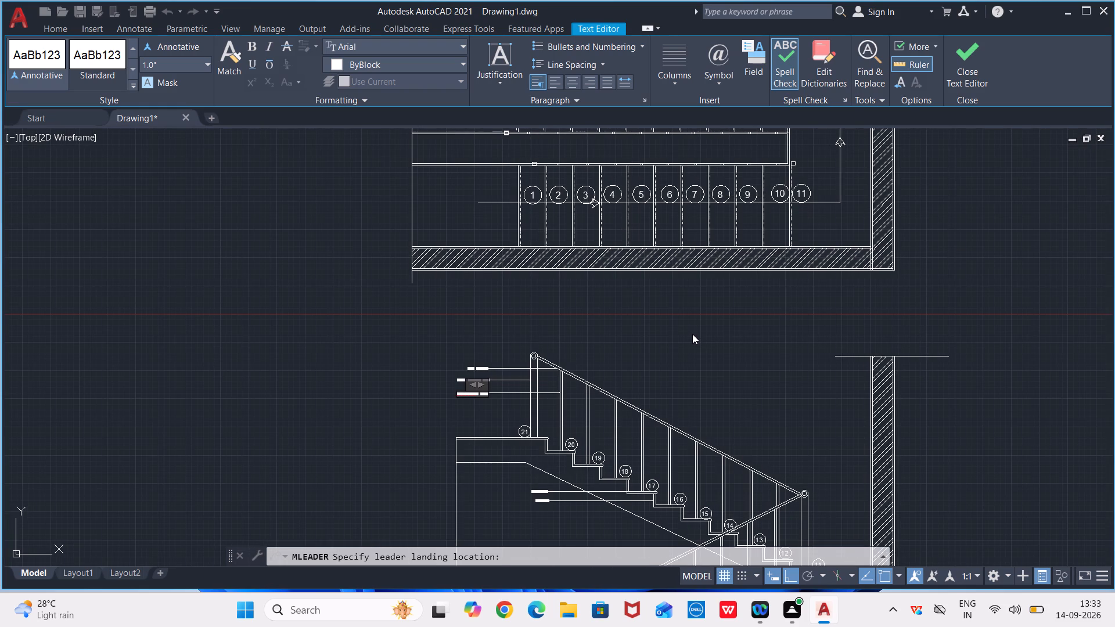
{"action": "middle_click_drag", "start_coordinate": [688, 343], "coordinate": [594, 261]}
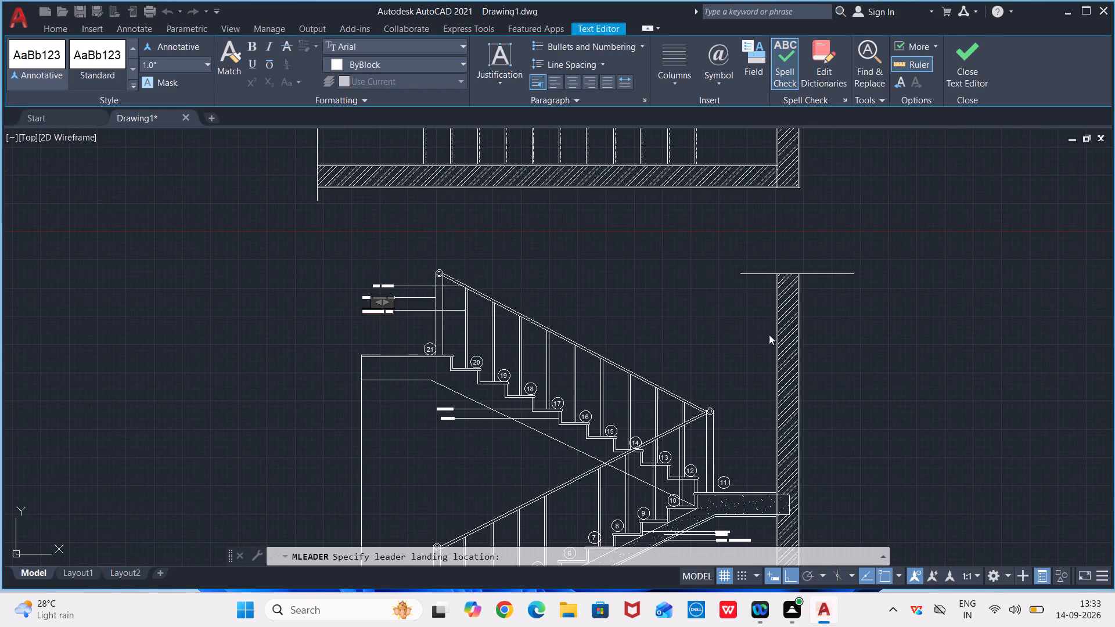
{"action": "scroll", "coordinate": [821, 324], "scroll_direction": "up", "scroll_amount": 2}
{"action": "key", "text": "space"}
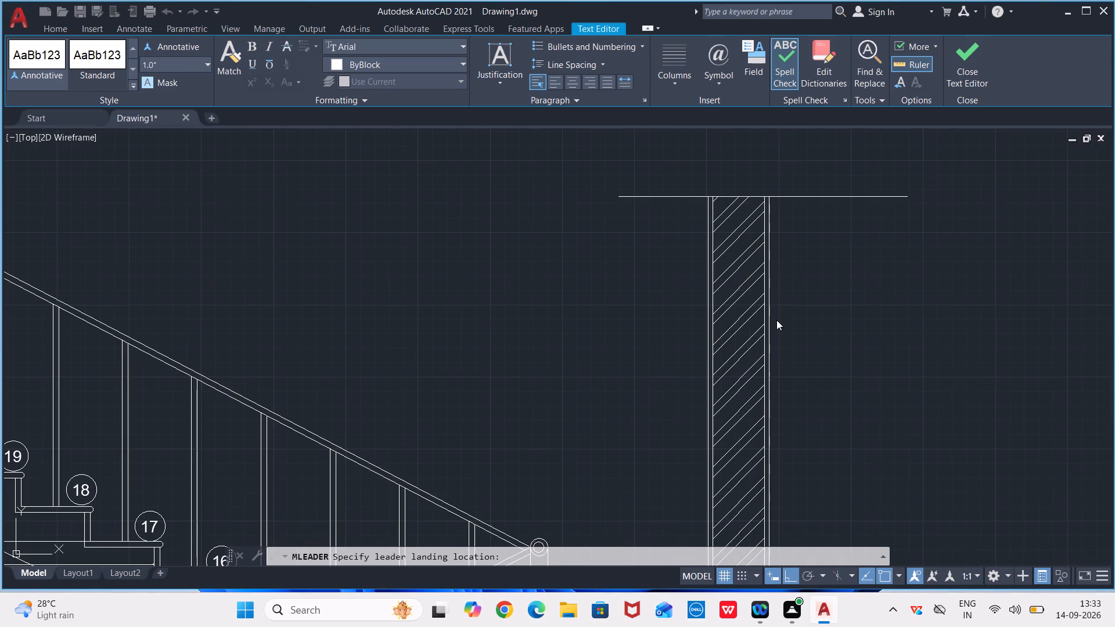
{"action": "scroll", "coordinate": [834, 320], "scroll_direction": "down", "scroll_amount": 3}
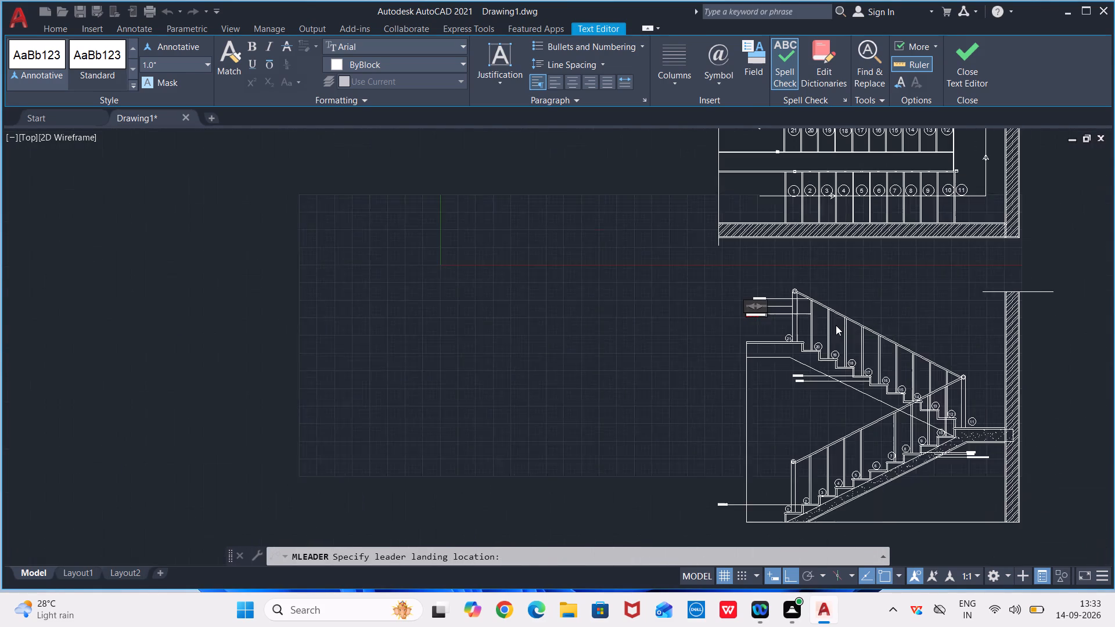
{"action": "middle_click_drag", "start_coordinate": [876, 333], "coordinate": [577, 290]}
{"action": "scroll", "coordinate": [711, 257], "scroll_direction": "up", "scroll_amount": 1}
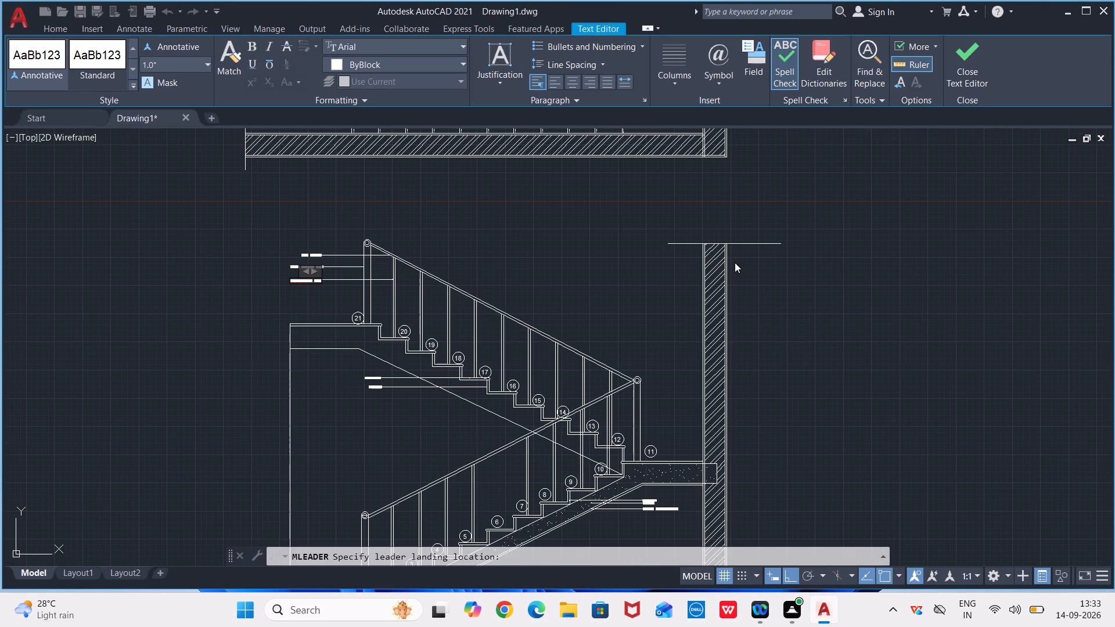
{"action": "scroll", "coordinate": [715, 269], "scroll_direction": "up", "scroll_amount": 3}
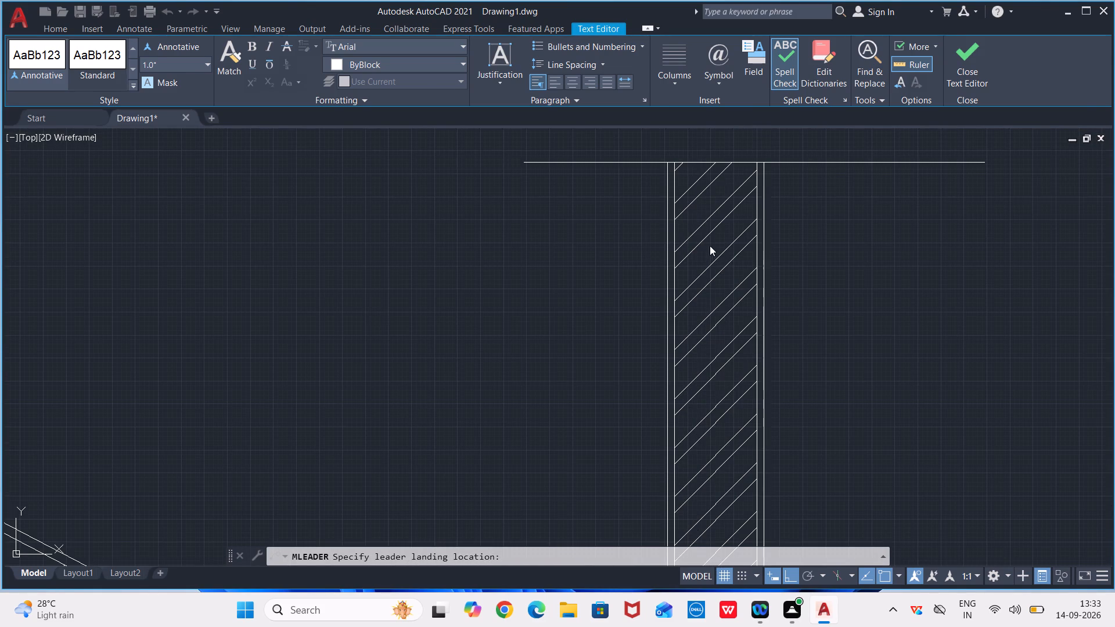
{"action": "left_click", "coordinate": [710, 246]}
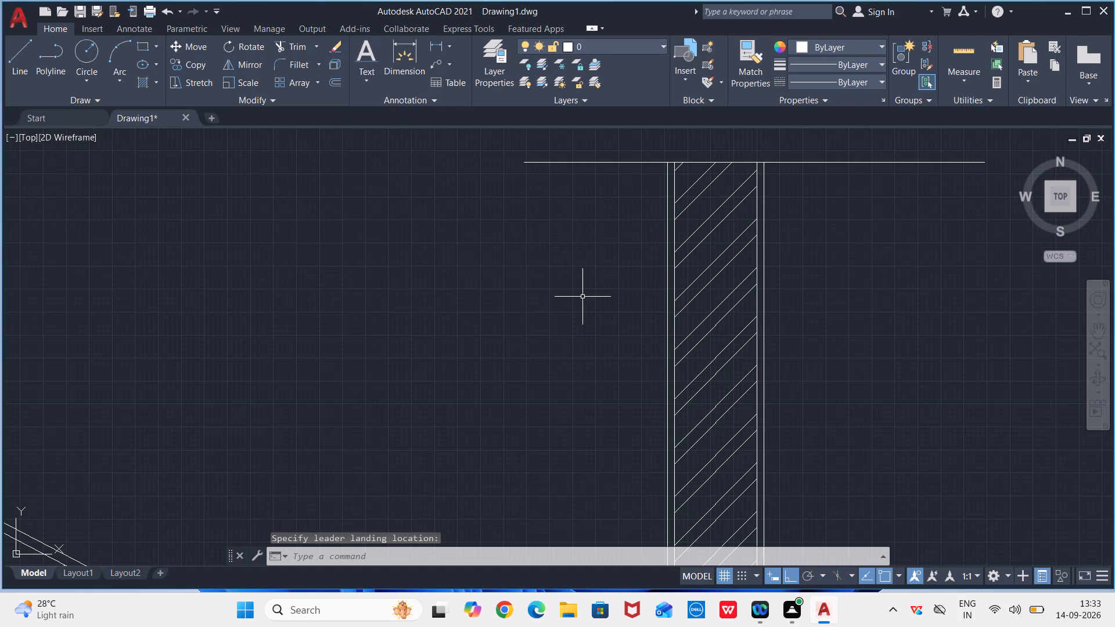
Add a horizontal multileader from the hatched core of the section's wall, landing on its stair side, with the text BRICK WALL-9".
{"action": "key", "text": "space"}
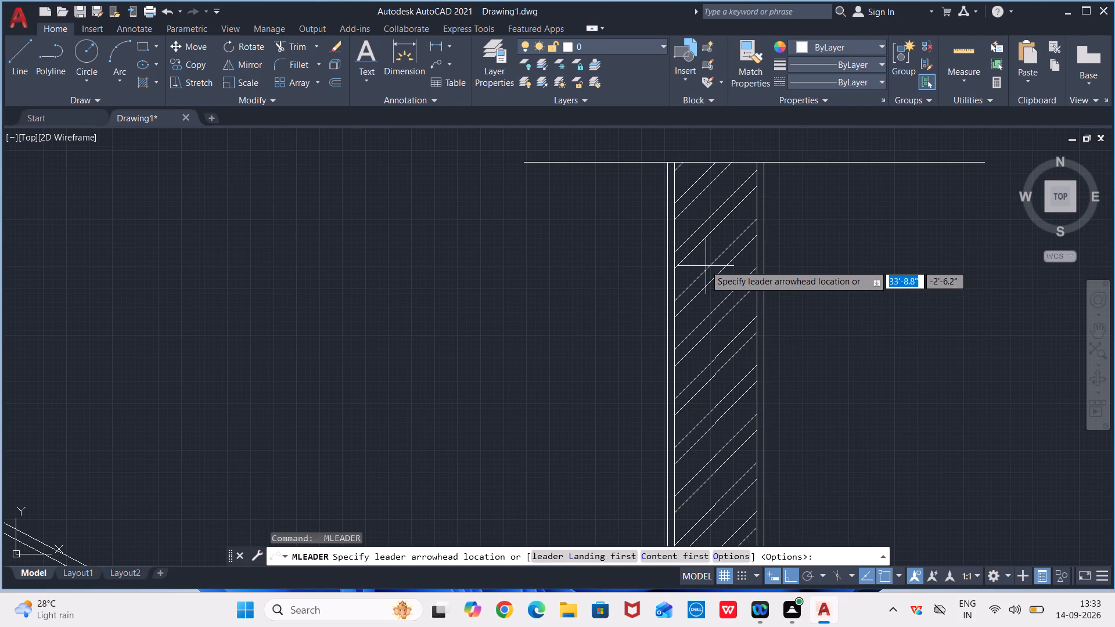
{"action": "left_click", "coordinate": [703, 261]}
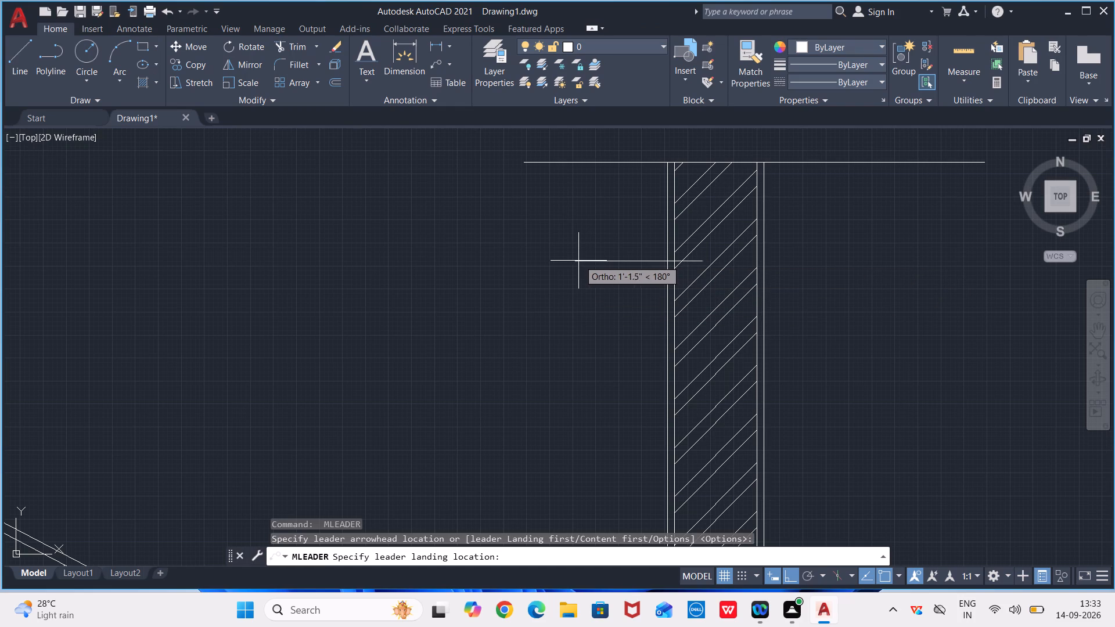
{"action": "left_click", "coordinate": [578, 262]}
{"action": "type", "text": "BRICK"}
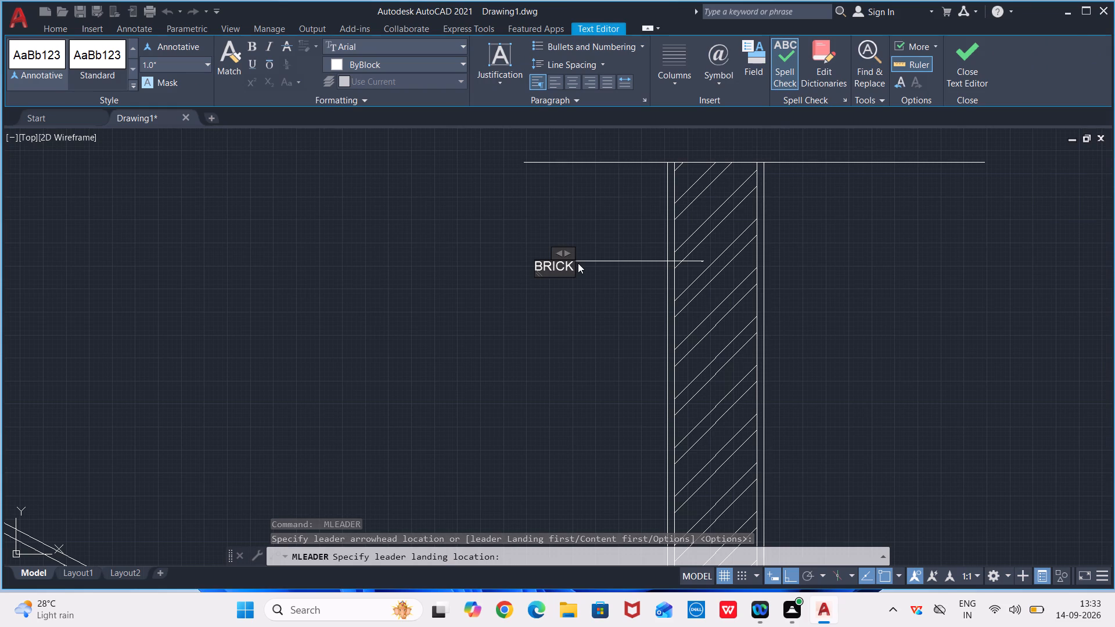
{"action": "key", "text": "space"}
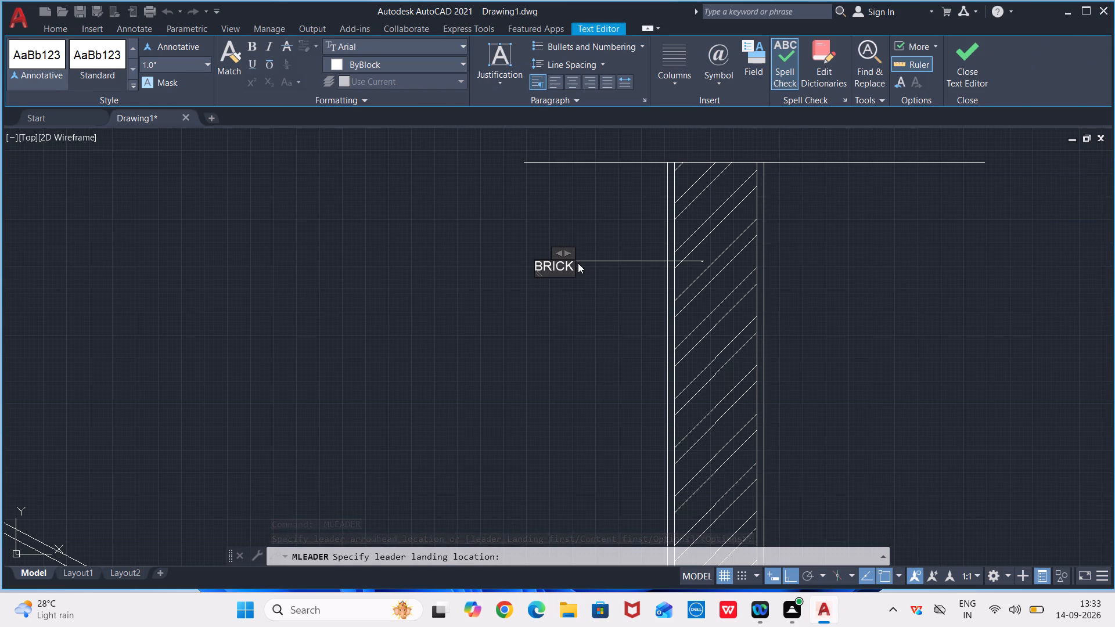
{"action": "type", "text": "WALL"}
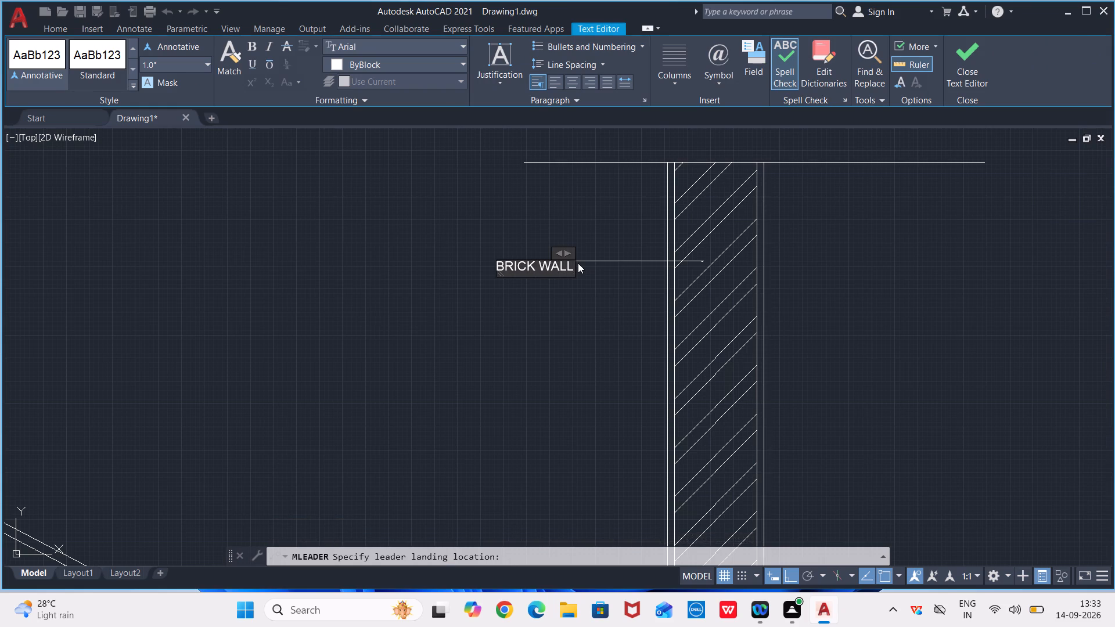
{"action": "key", "text": "minus"}
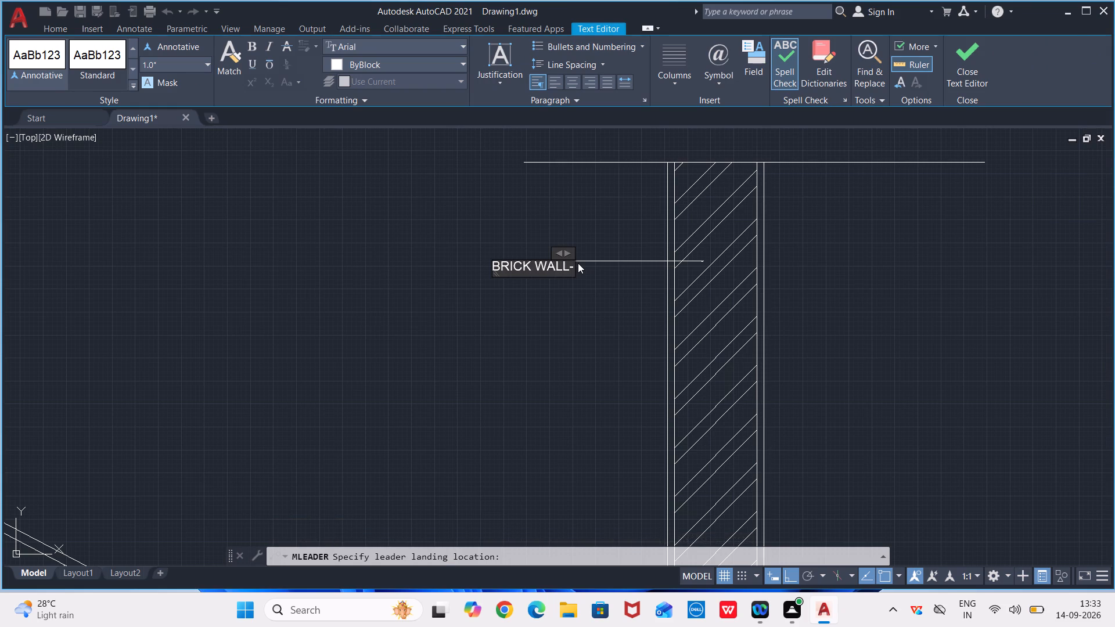
{"action": "key", "text": "9"}
{"action": "key", "text": "shift+quotedbl"}
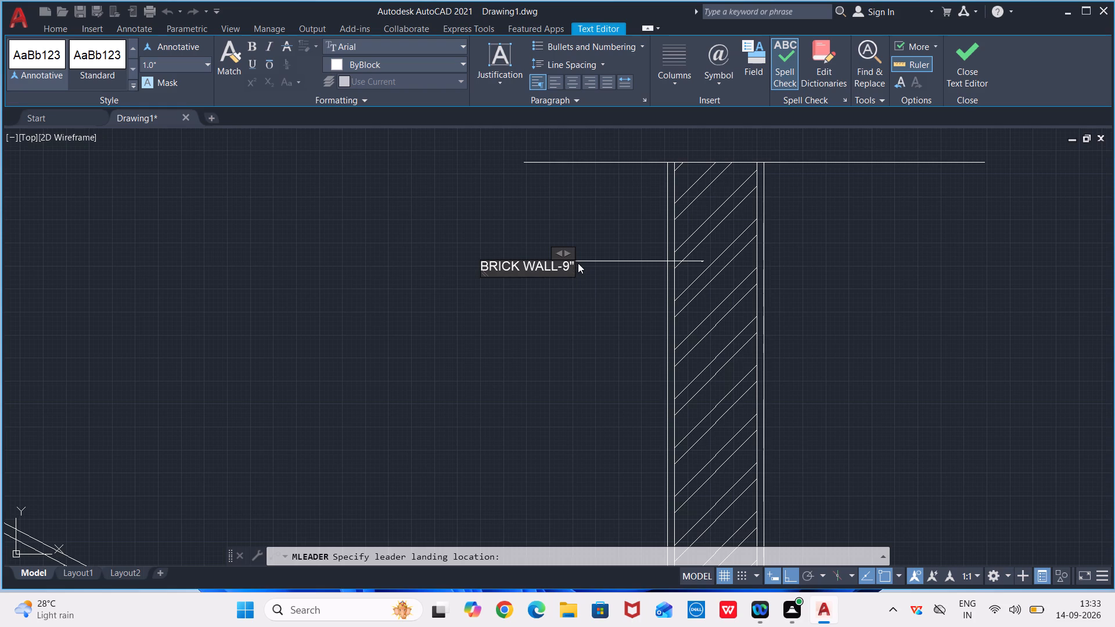
{"action": "left_click", "coordinate": [567, 304]}
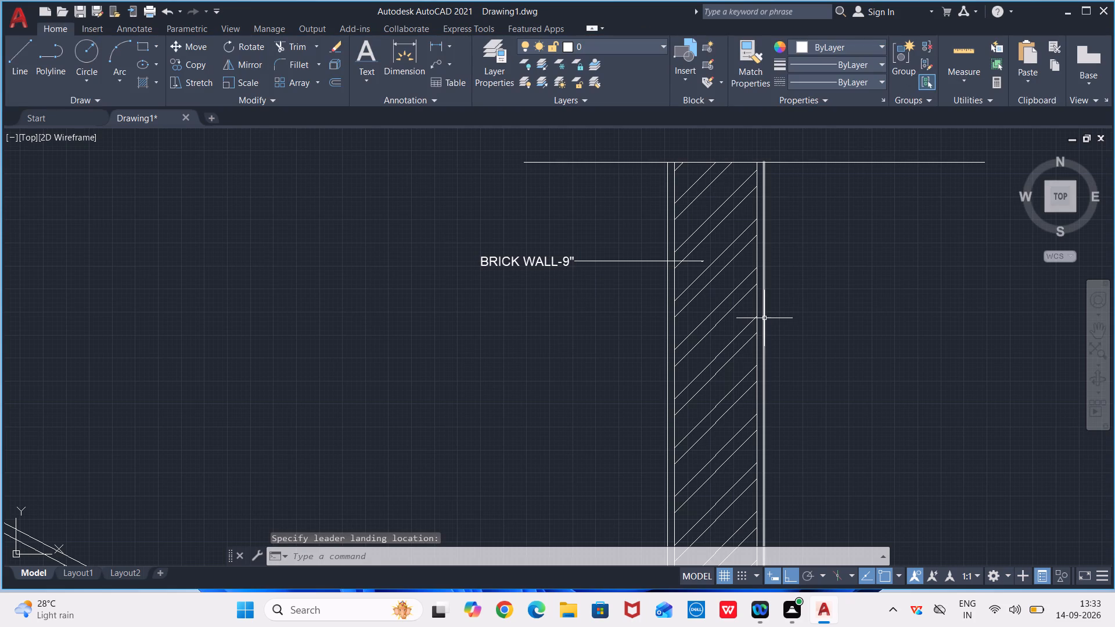
Add a horizontal multileader from the wall's stair-side face line, landing below the BRICK WALL-9" label, with the text CEMENT.
{"action": "key", "text": "space"}
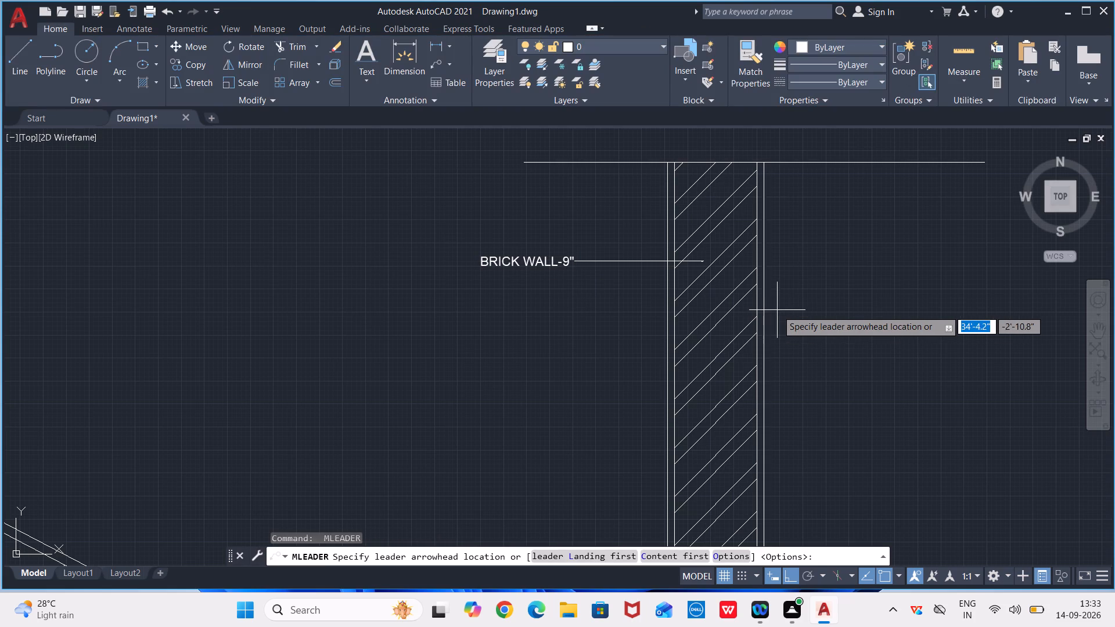
{"action": "left_click", "coordinate": [670, 297]}
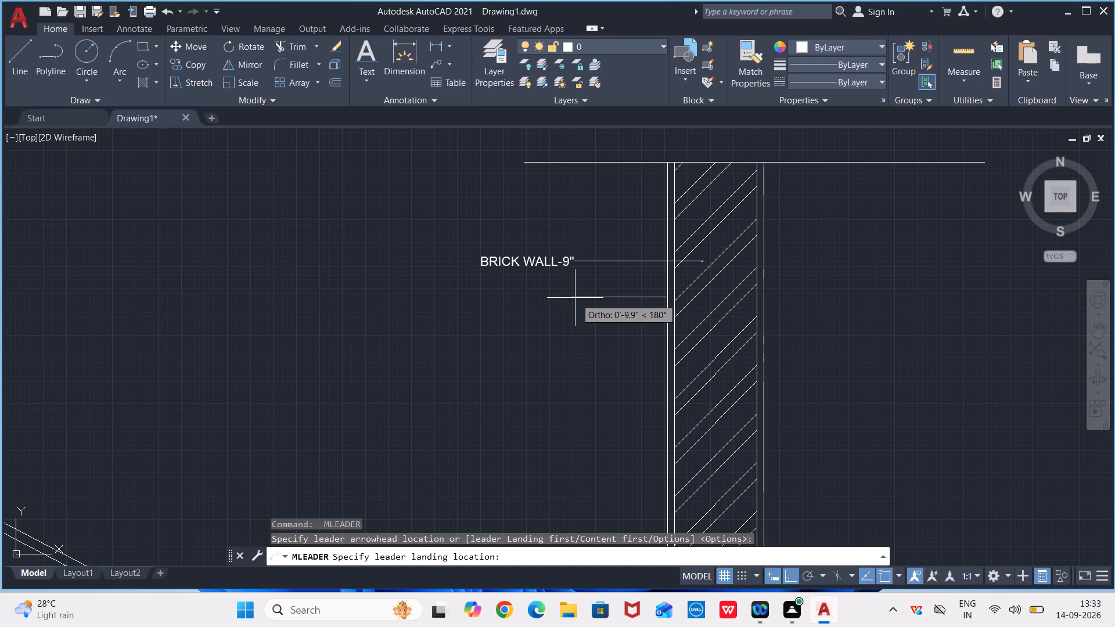
{"action": "left_click", "coordinate": [575, 297]}
{"action": "type", "text": "CEMENT"}
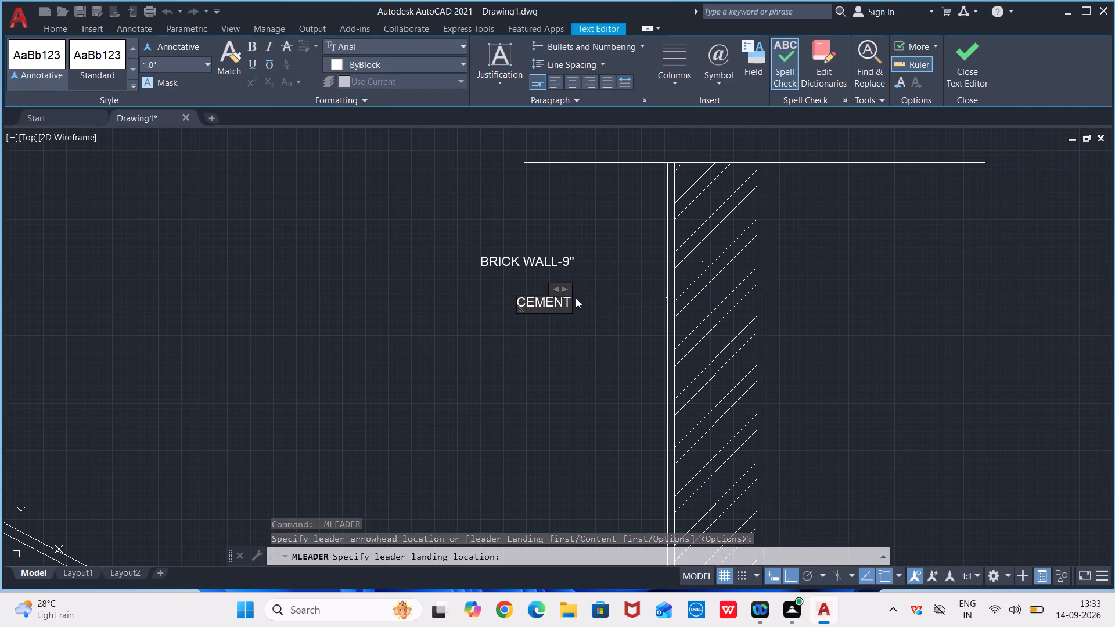
{"action": "left_click", "coordinate": [587, 326]}
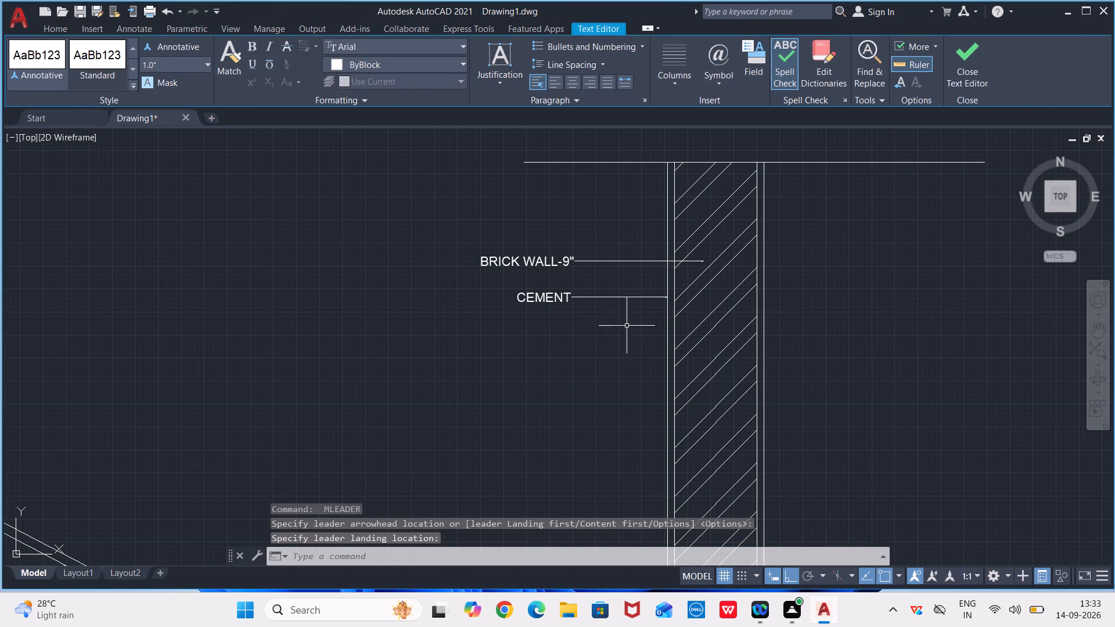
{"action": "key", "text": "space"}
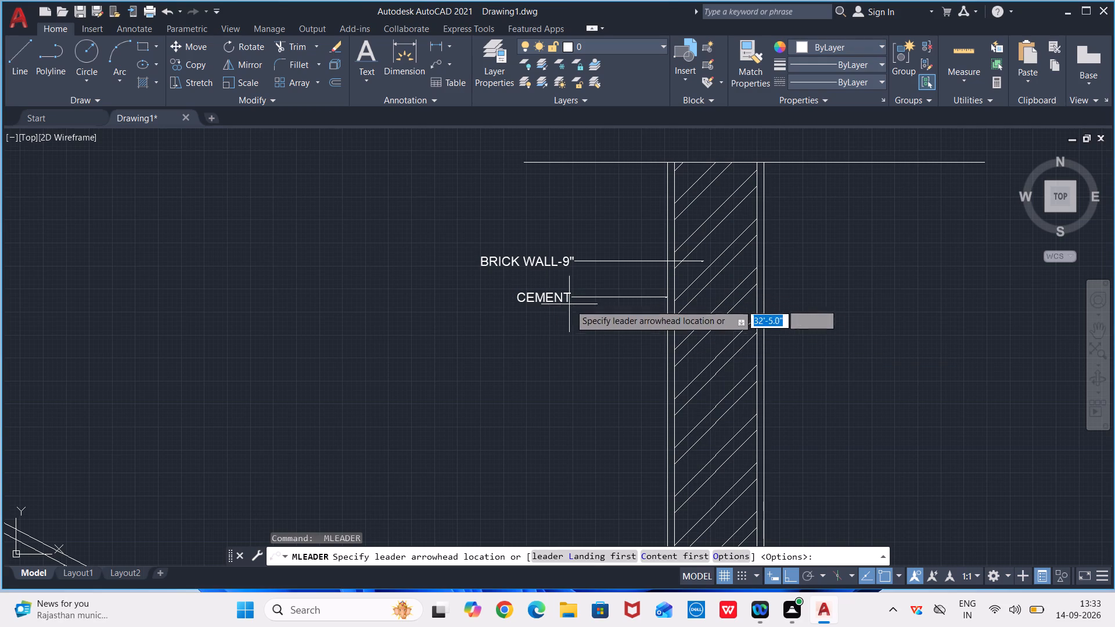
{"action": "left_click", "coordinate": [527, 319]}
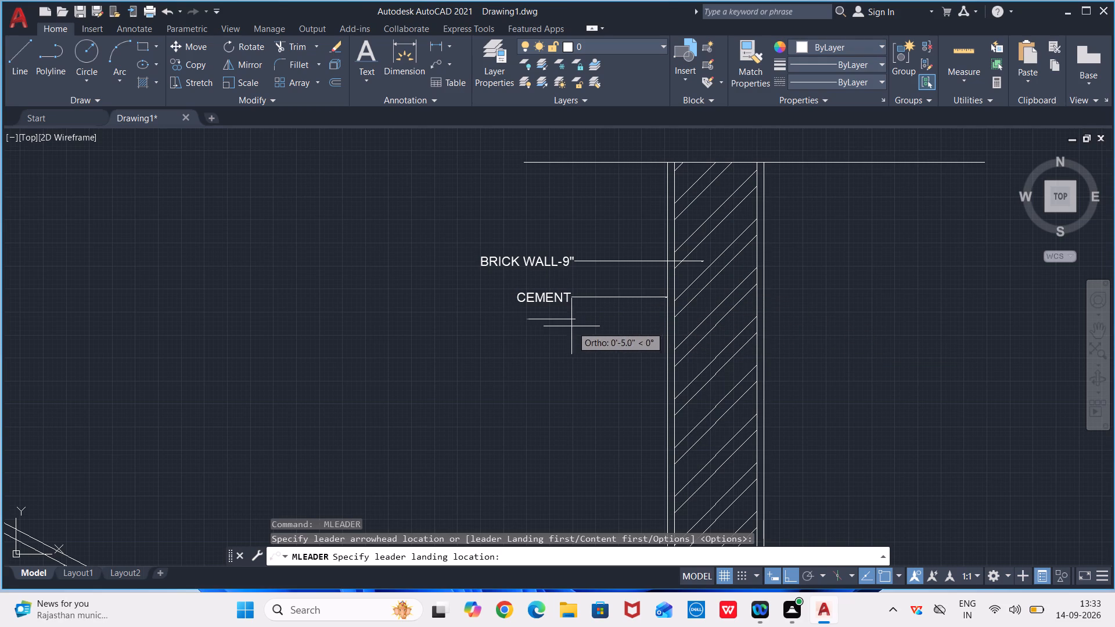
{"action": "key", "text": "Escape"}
Extend the text of the CEMENT multileader beside the brick wall with PLASTER-.75".
{"action": "left_click", "coordinate": [543, 297]}
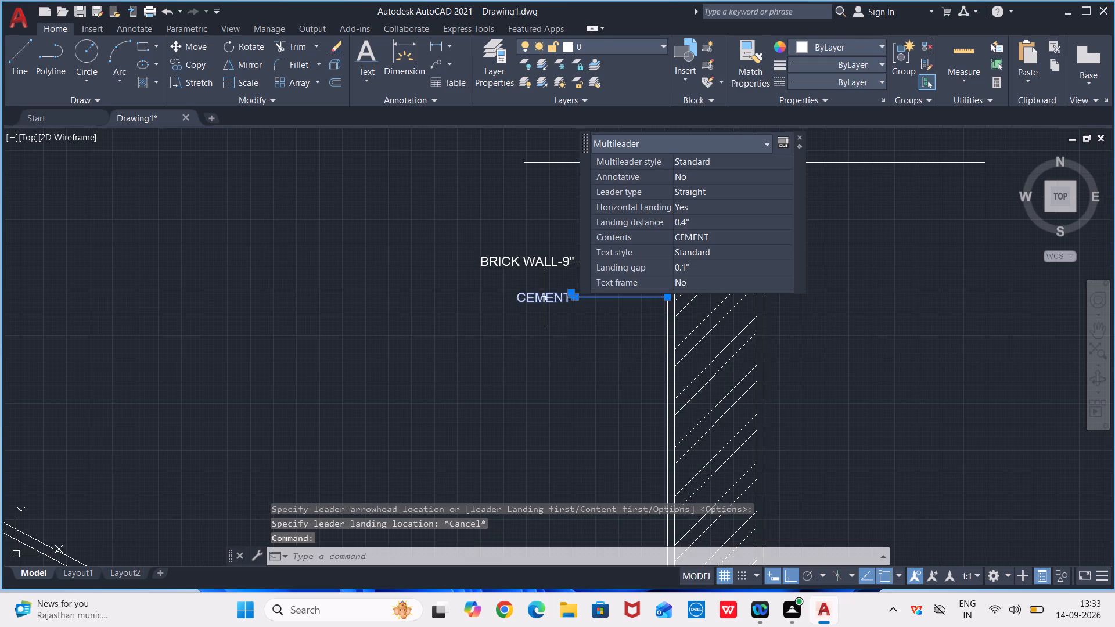
{"action": "left_click", "coordinate": [713, 237]}
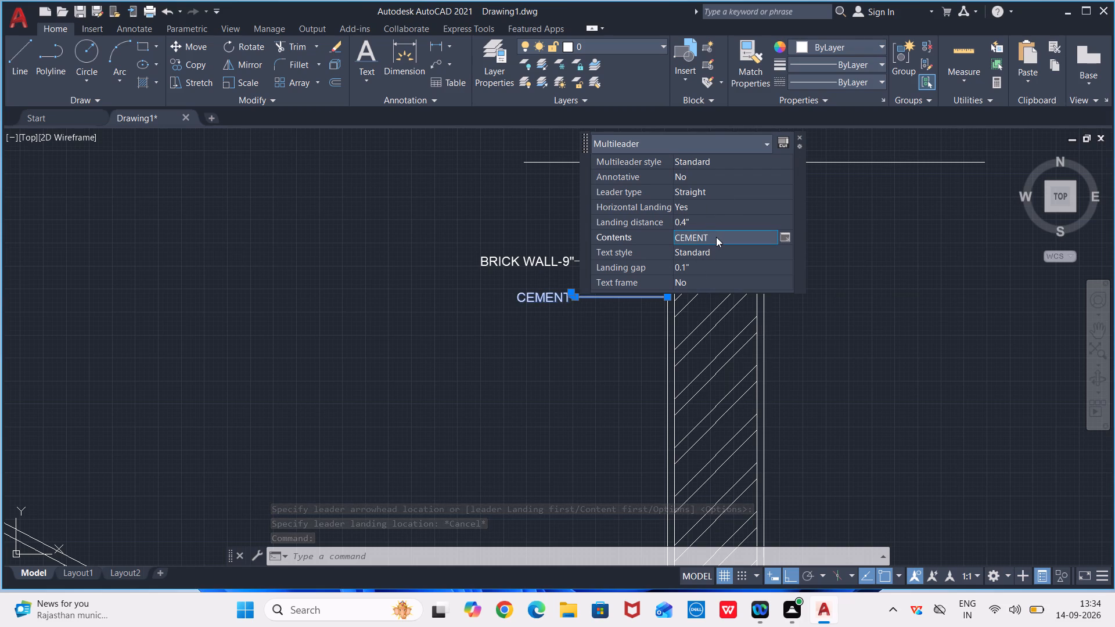
{"action": "key", "text": "space"}
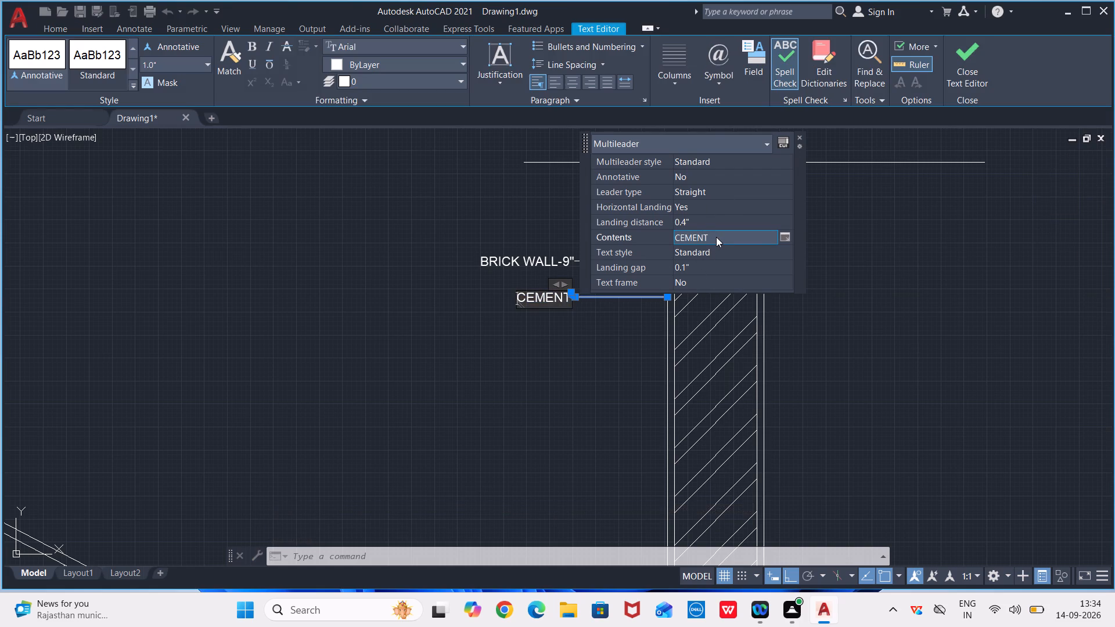
{"action": "key", "text": "p"}
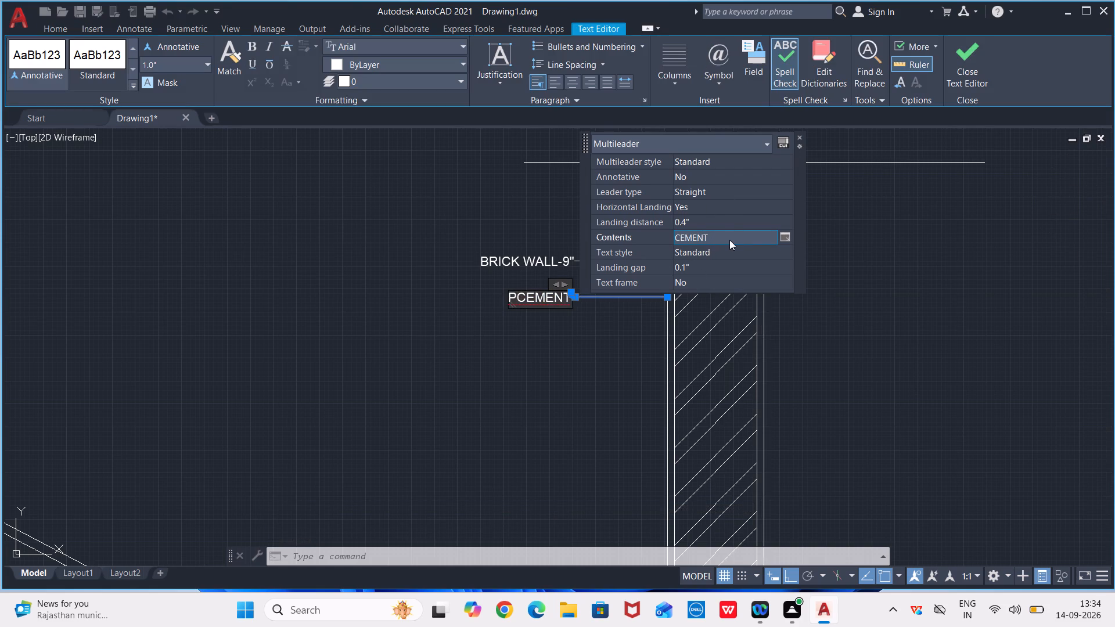
{"action": "left_click", "coordinate": [730, 239]}
{"action": "left_click", "coordinate": [708, 236]}
{"action": "key", "text": "BackSpace"}
{"action": "key", "text": "BackSpace"}
{"action": "key", "text": "BackSpace"}
{"action": "left_click", "coordinate": [750, 236]}
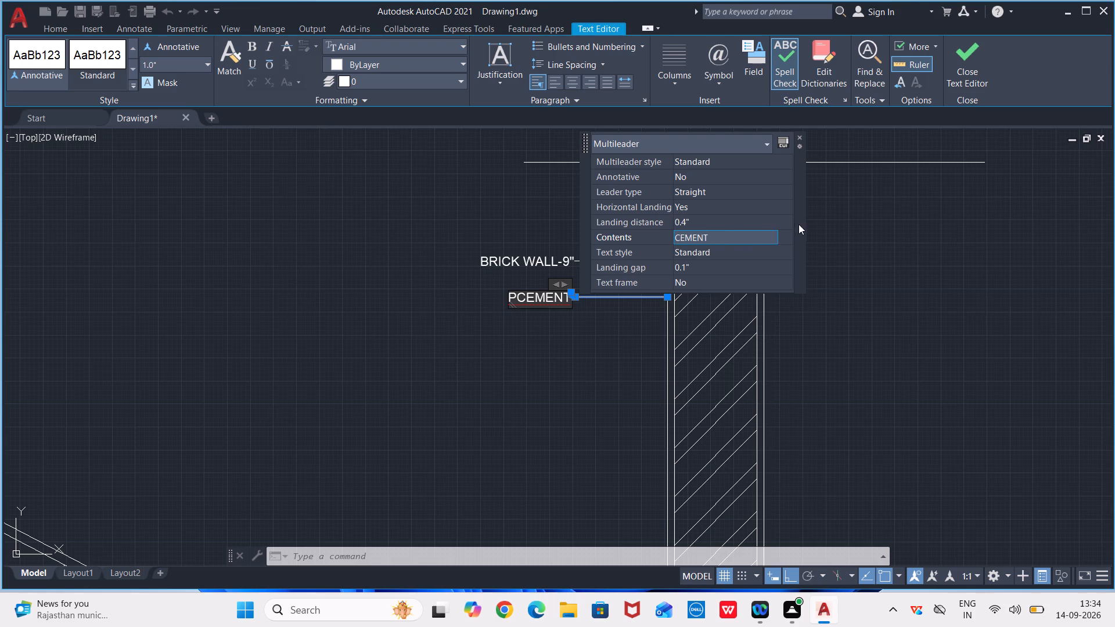
{"action": "left_click_drag", "start_coordinate": [748, 237], "coordinate": [726, 241]}
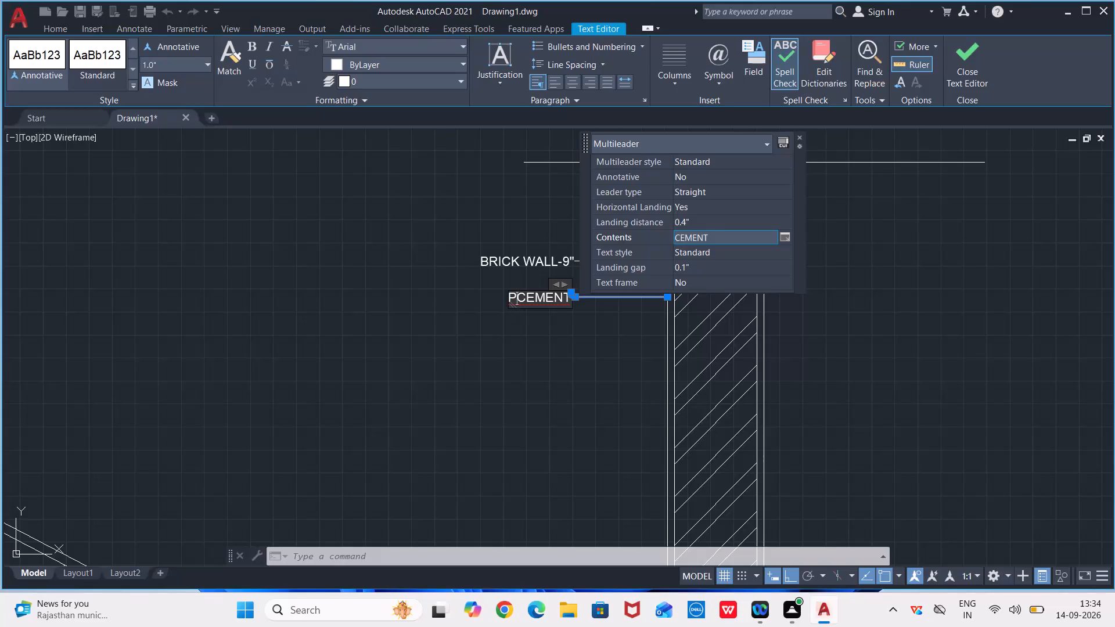
{"action": "key", "text": "Delete"}
{"action": "left_click", "coordinate": [564, 302]}
{"action": "left_click", "coordinate": [569, 301]}
{"action": "key", "text": "space"}
{"action": "type", "text": "PL"}
{"action": "type", "text": "ASTER"}
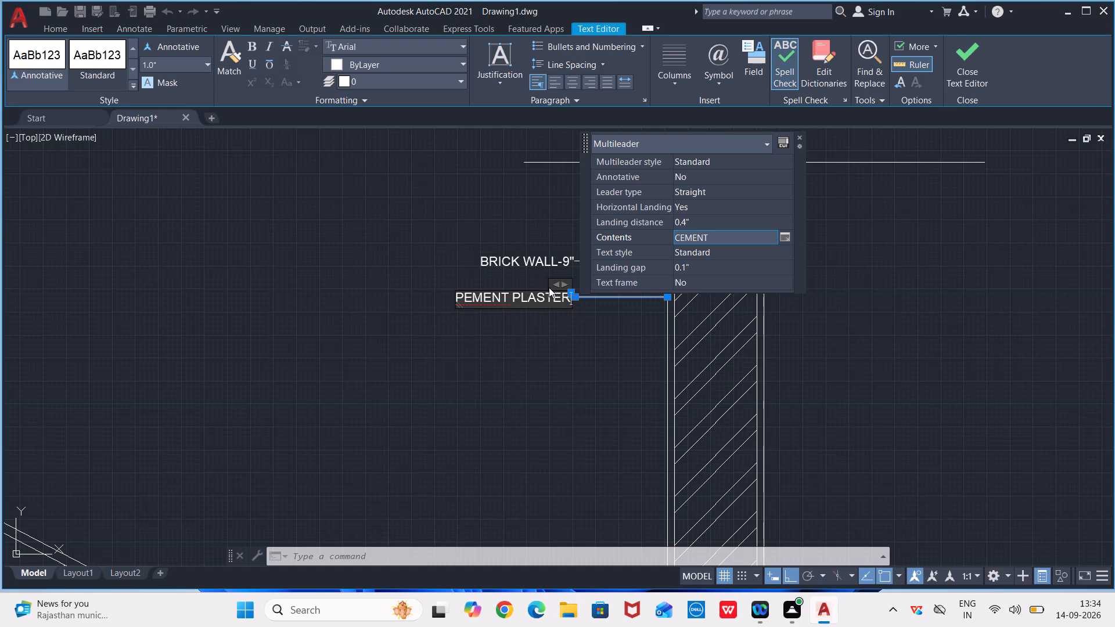
{"action": "key", "text": "minus"}
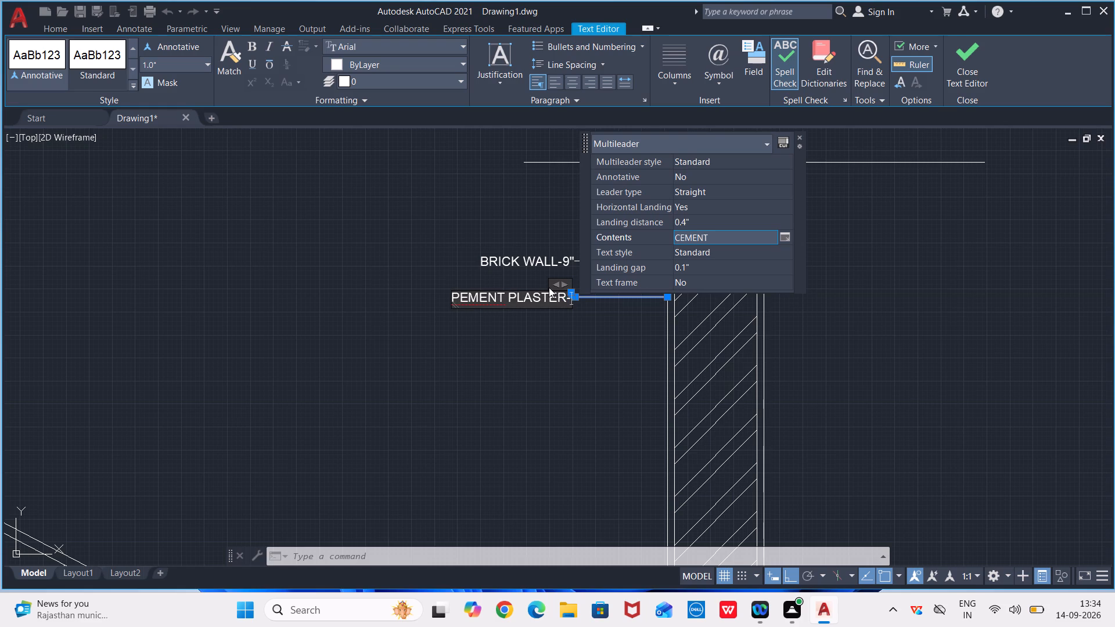
{"action": "type", "text": ".75\""}
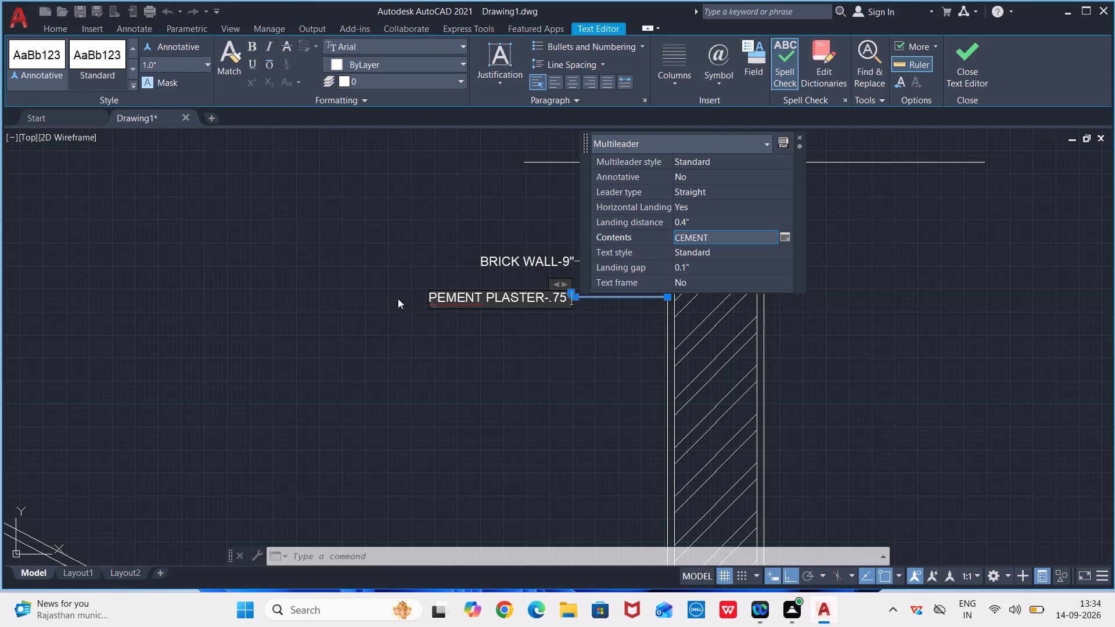
Retype the first word of the plaster multileader so its text reads CEMNT PLASTER-.75".
{"action": "left_click", "coordinate": [436, 300]}
{"action": "key", "text": "Delete"}
{"action": "key", "text": "c"}
{"action": "key", "text": "Delete"}
{"action": "key", "text": "Delete"}
{"action": "key", "text": "BackSpace"}
{"action": "key", "text": "BackSpace"}
{"action": "type", "text": "CE"}
{"action": "key", "text": "m"}
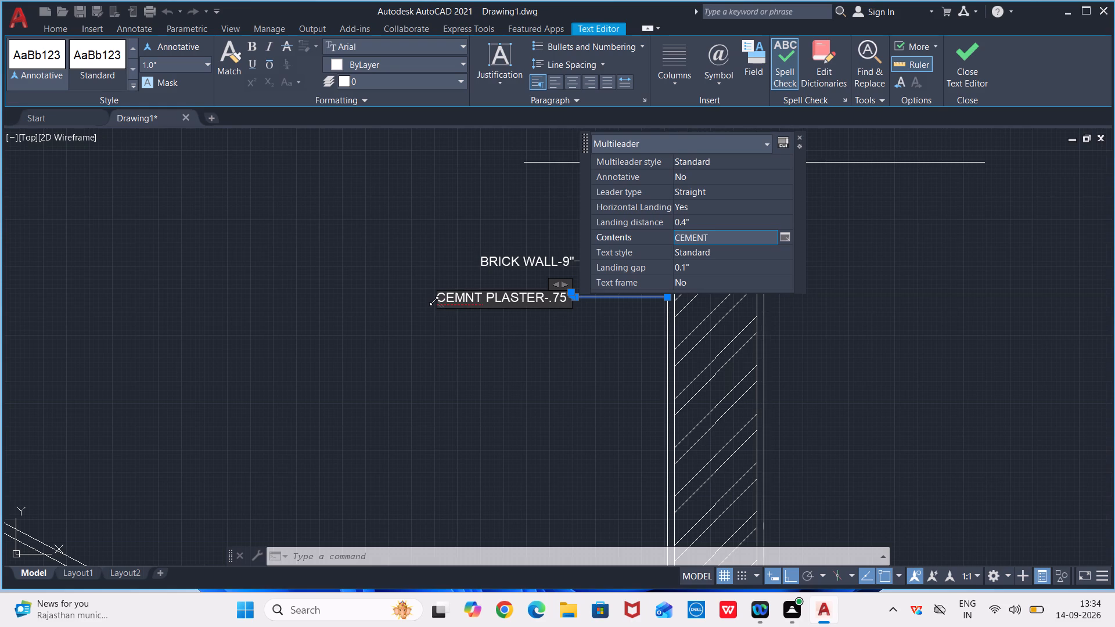
{"action": "left_click", "coordinate": [452, 328]}
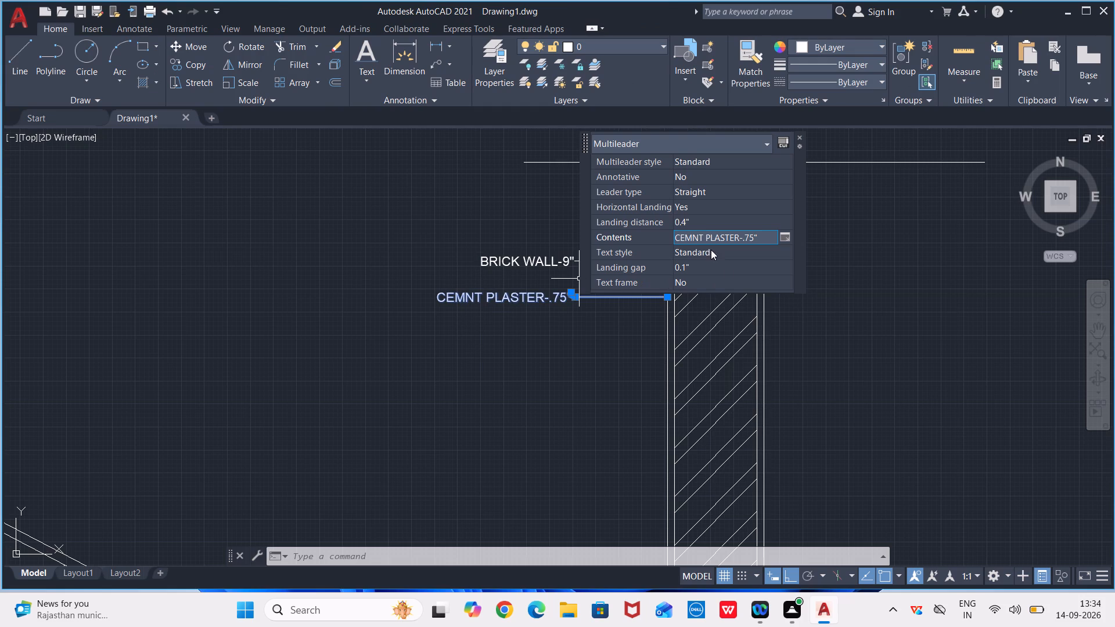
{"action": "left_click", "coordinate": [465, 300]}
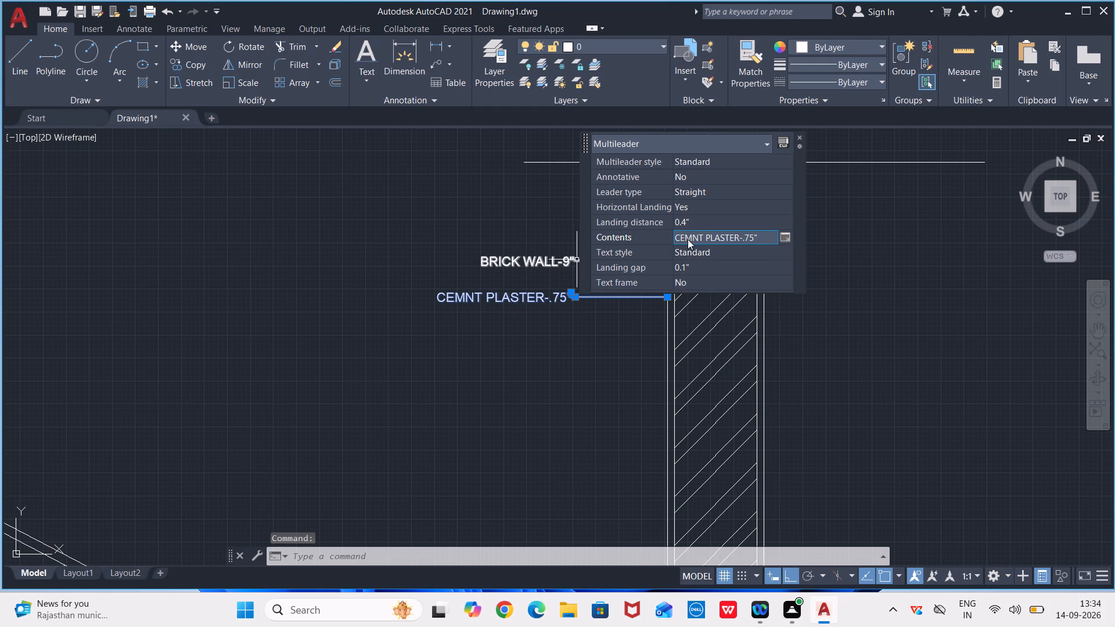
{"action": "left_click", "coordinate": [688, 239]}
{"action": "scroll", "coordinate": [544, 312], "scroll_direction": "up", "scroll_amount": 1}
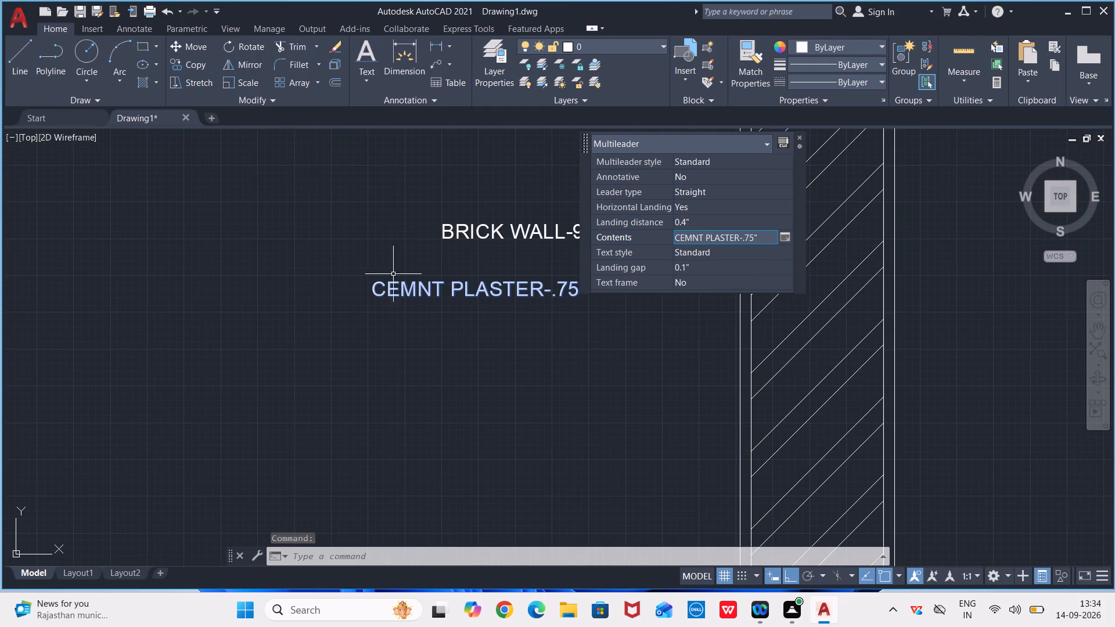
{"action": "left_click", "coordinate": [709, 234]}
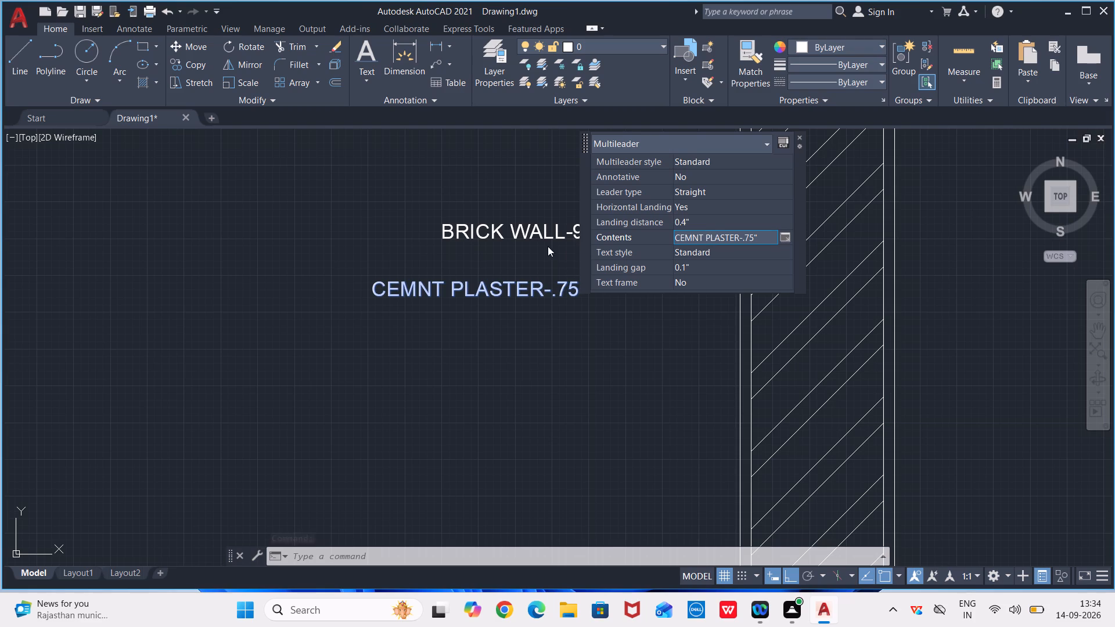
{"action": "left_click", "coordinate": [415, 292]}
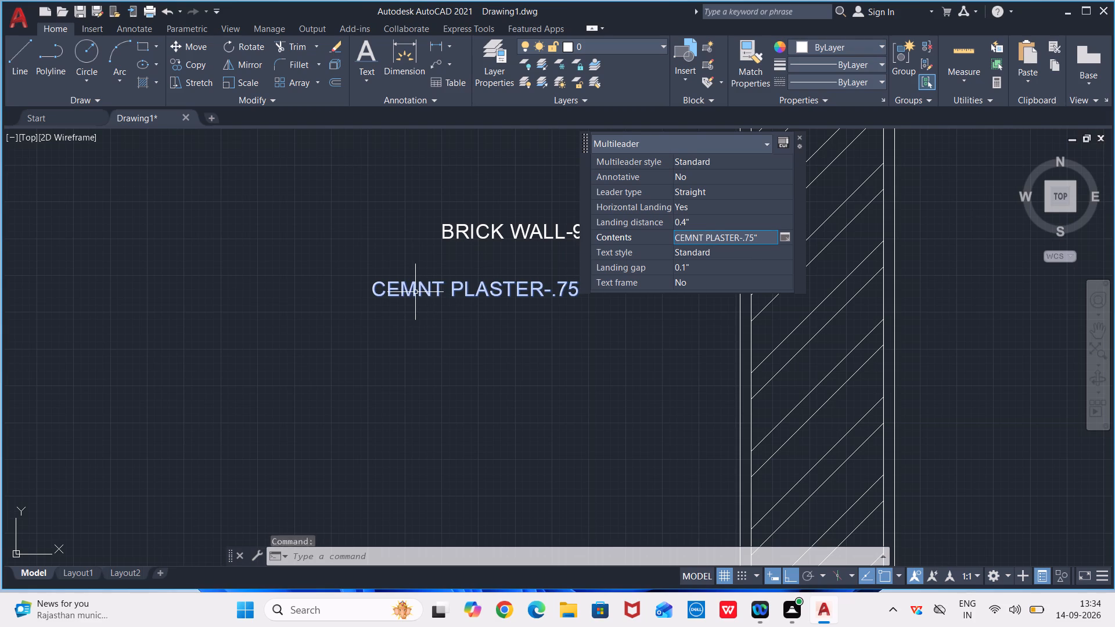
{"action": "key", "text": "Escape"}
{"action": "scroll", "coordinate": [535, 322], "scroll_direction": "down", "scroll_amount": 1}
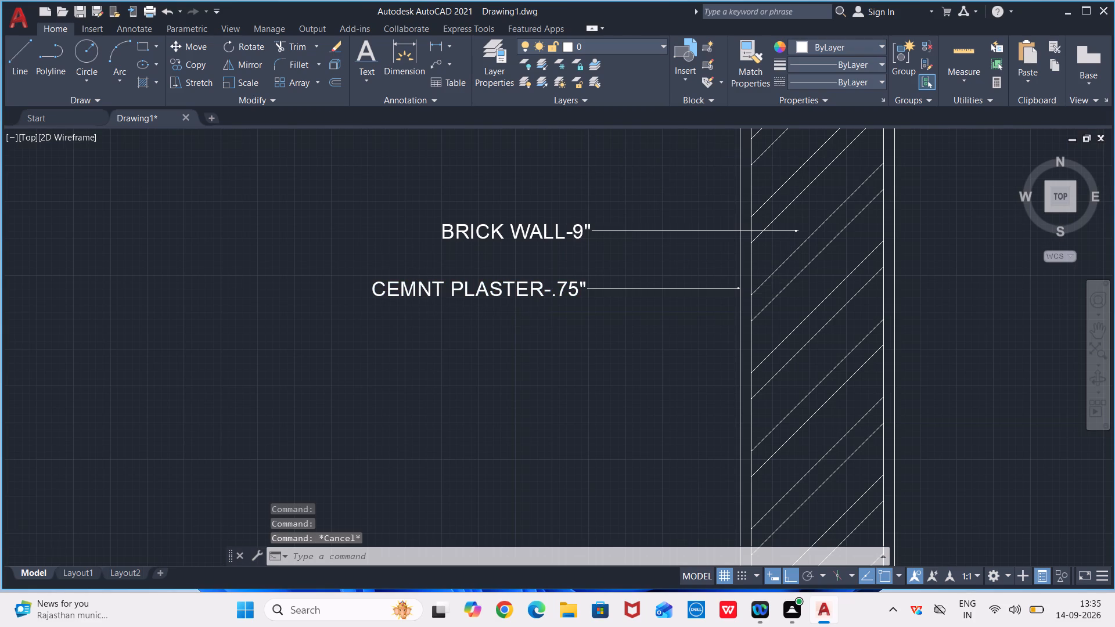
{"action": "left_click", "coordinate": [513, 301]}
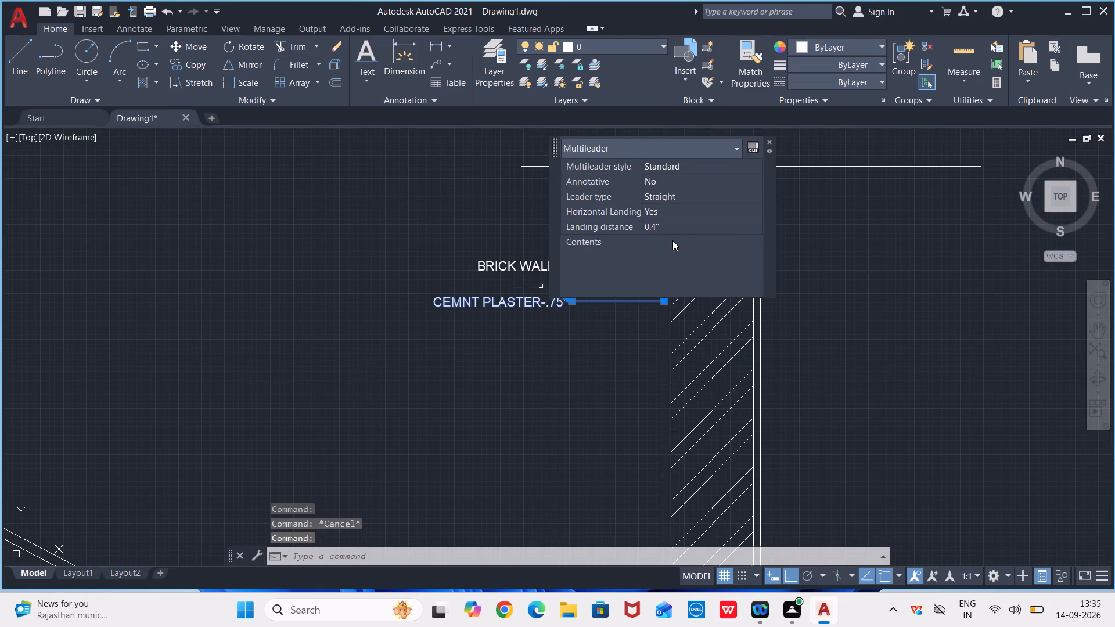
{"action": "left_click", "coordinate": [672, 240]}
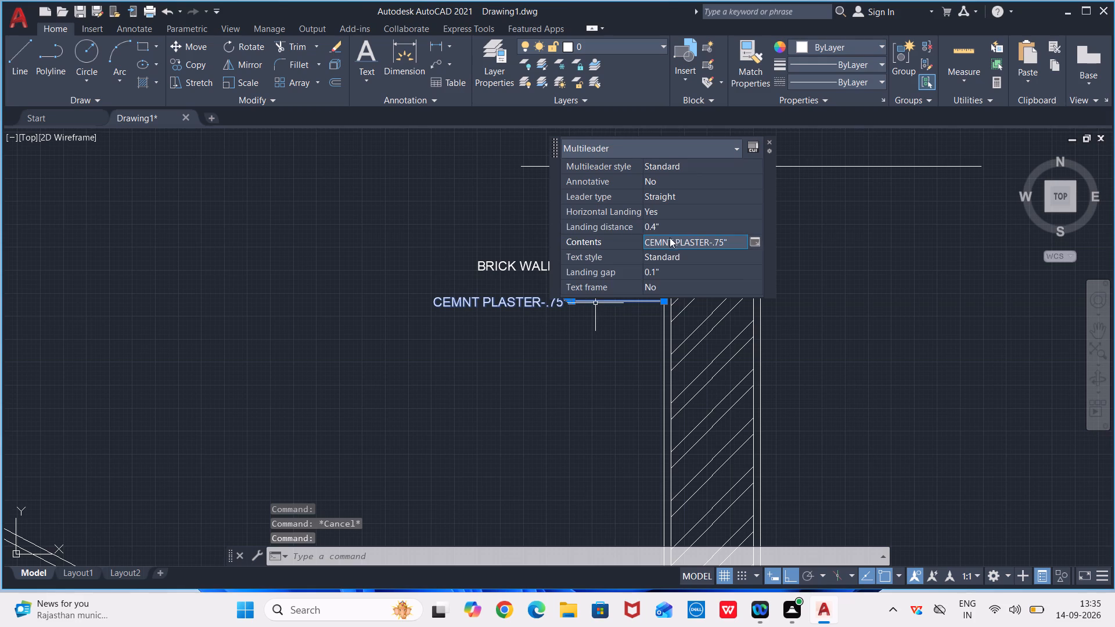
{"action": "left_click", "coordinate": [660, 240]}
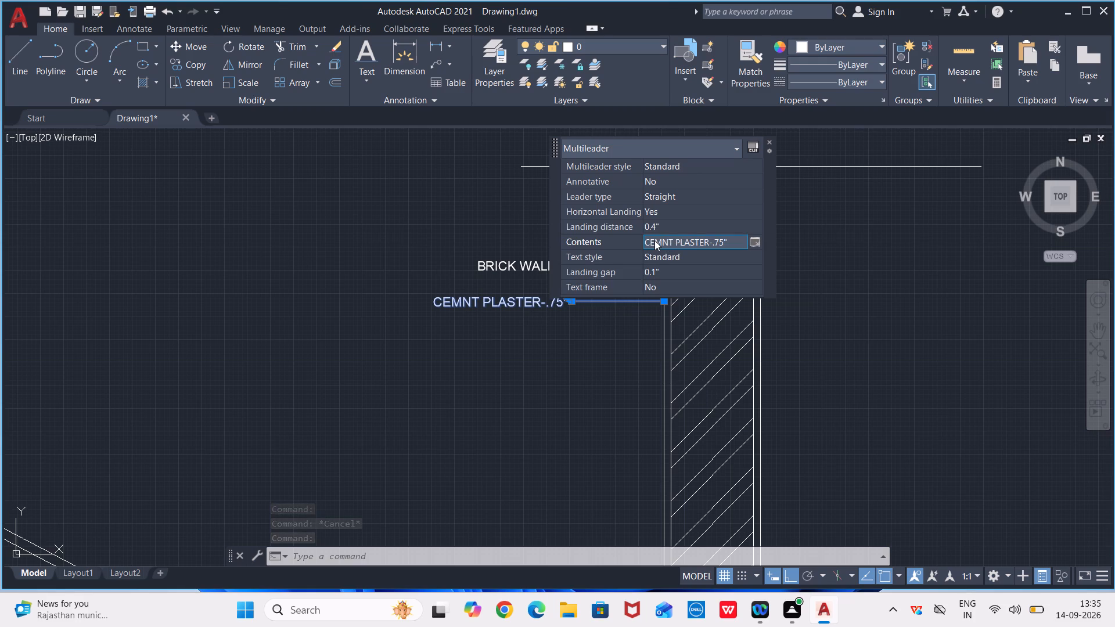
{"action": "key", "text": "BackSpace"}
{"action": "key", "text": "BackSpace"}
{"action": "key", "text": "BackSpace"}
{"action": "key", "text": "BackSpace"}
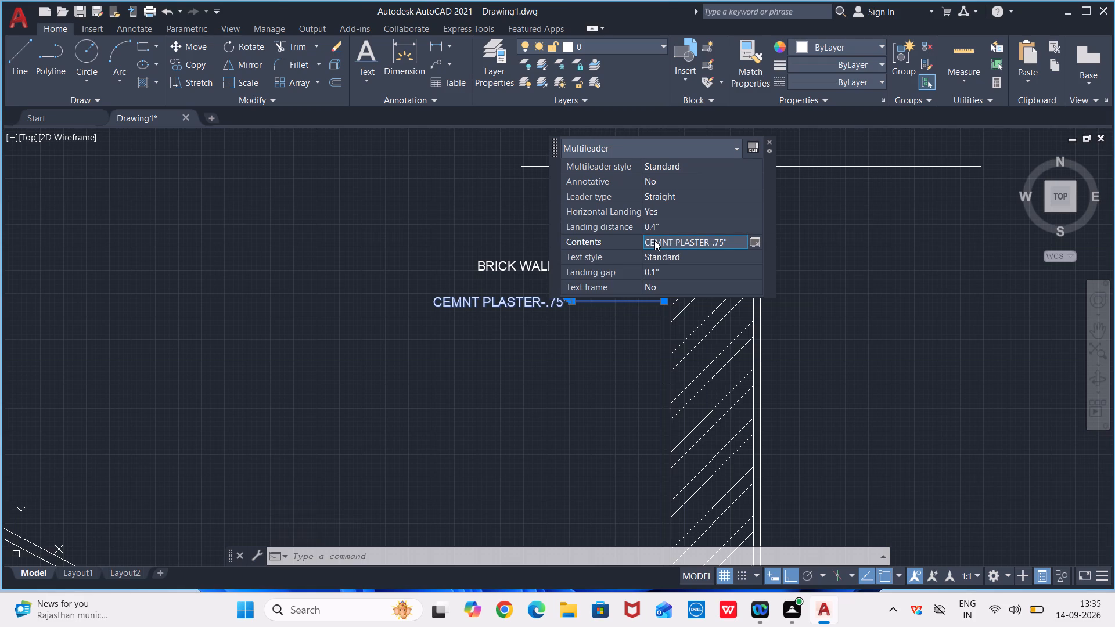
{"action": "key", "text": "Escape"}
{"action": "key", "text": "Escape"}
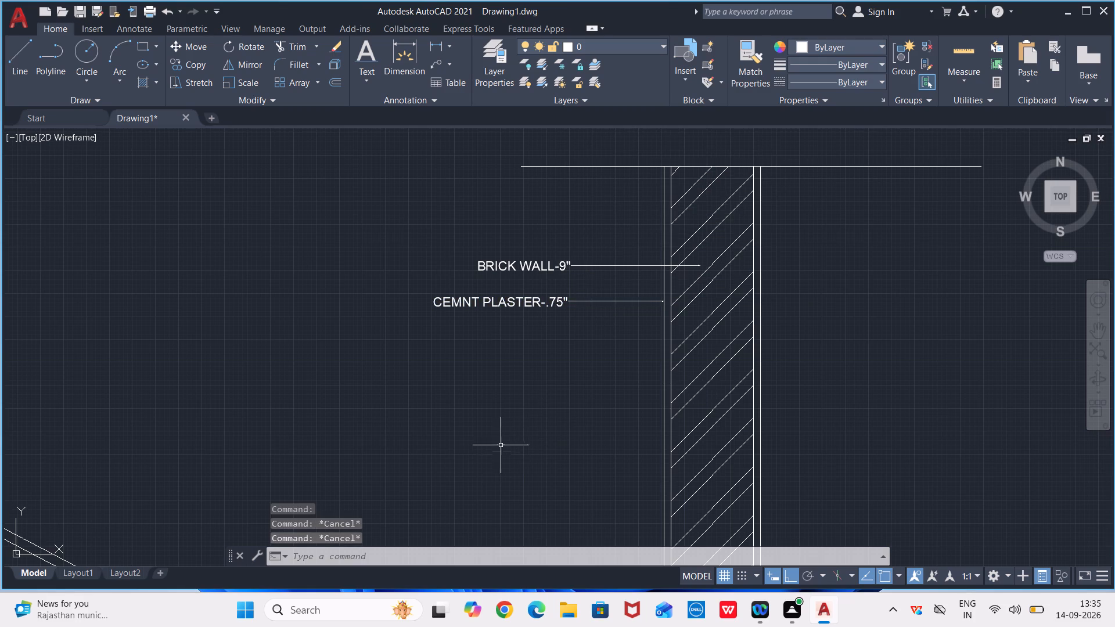
Delete the spare stepped stair profile lying apart from the plan and section.
{"action": "scroll", "coordinate": [527, 426], "scroll_direction": "down", "scroll_amount": 3}
{"action": "scroll", "coordinate": [538, 408], "scroll_direction": "up", "scroll_amount": 3}
{"action": "scroll", "coordinate": [527, 402], "scroll_direction": "down", "scroll_amount": 5}
{"action": "middle_click_drag", "start_coordinate": [598, 416], "coordinate": [591, 346]}
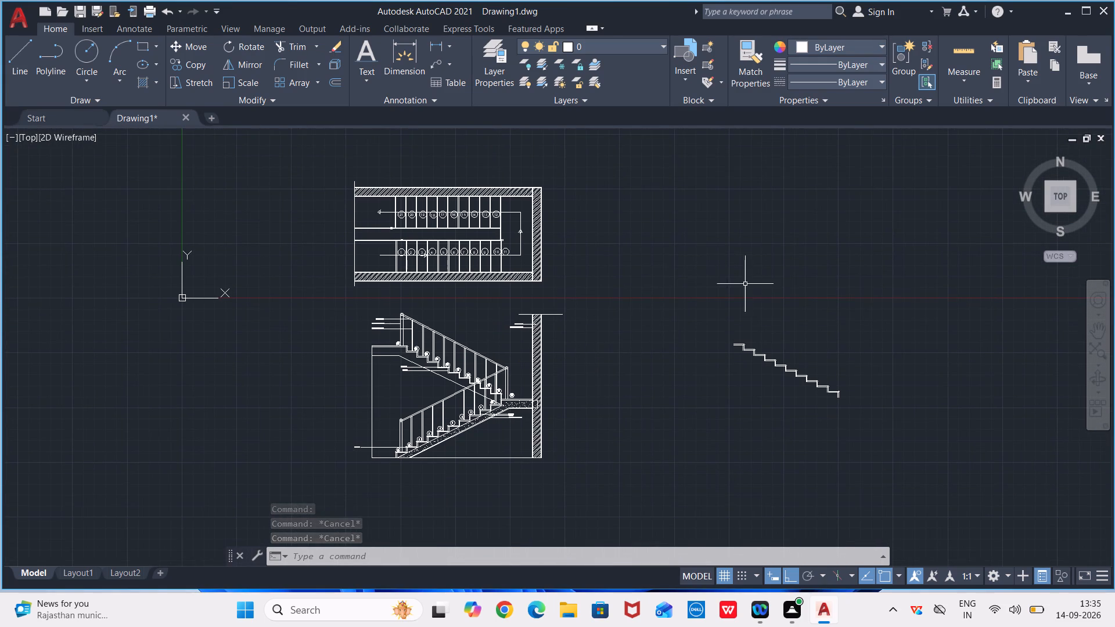
{"action": "left_click_drag", "start_coordinate": [931, 353], "coordinate": [890, 416]}
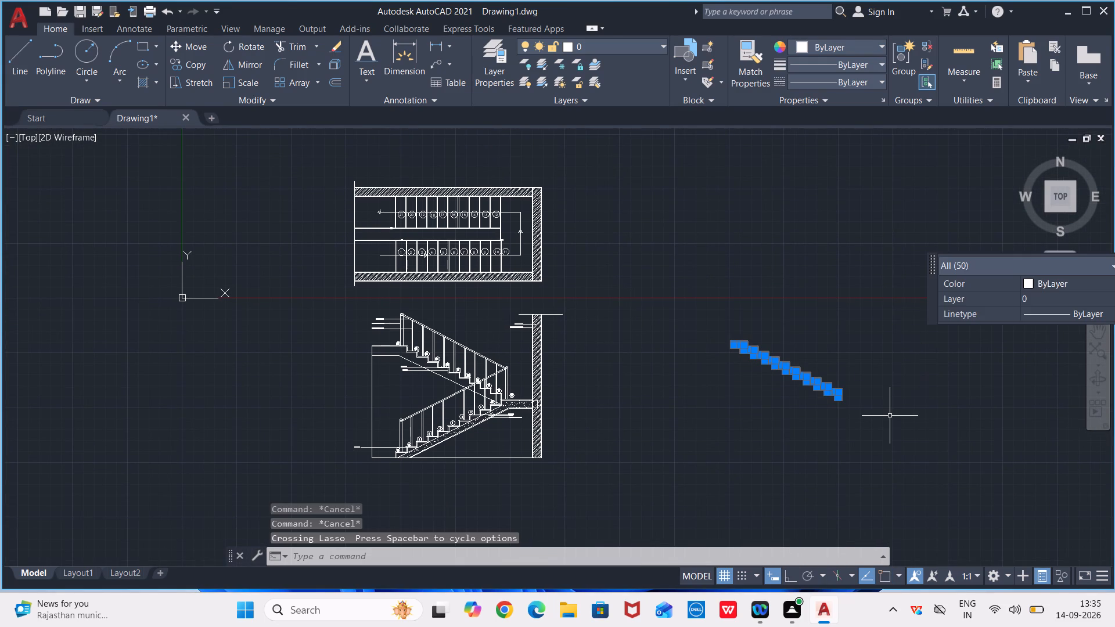
{"action": "key", "text": "Delete"}
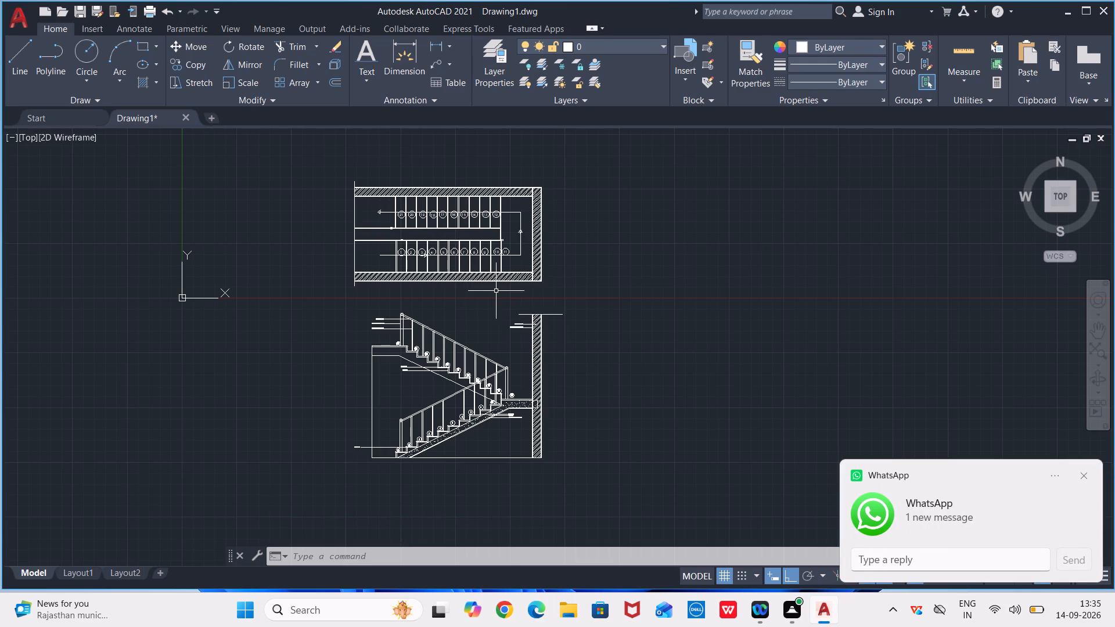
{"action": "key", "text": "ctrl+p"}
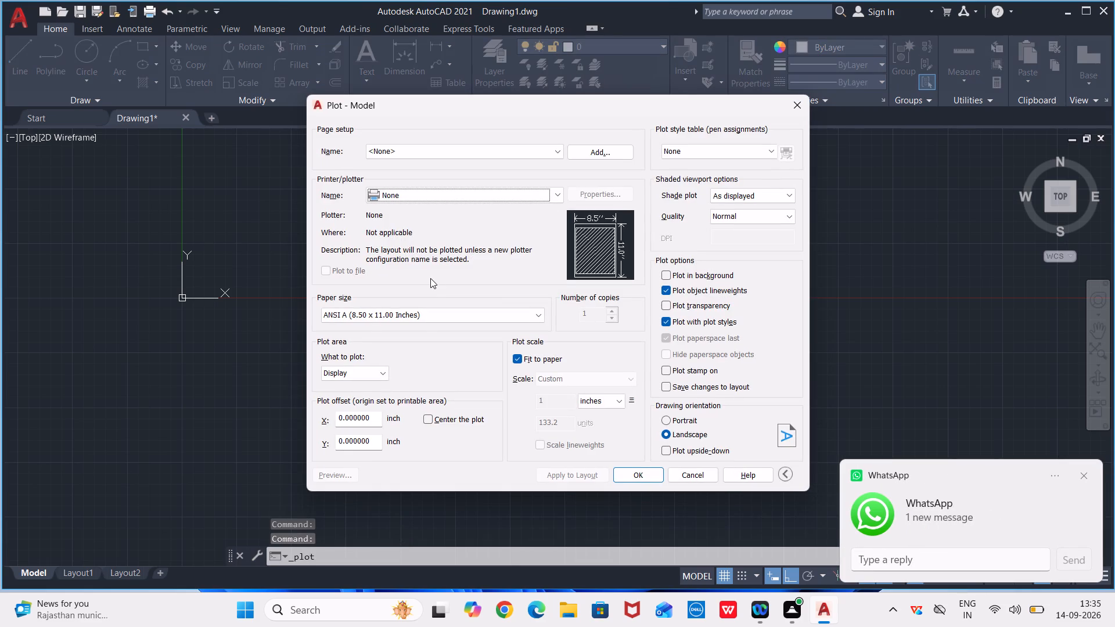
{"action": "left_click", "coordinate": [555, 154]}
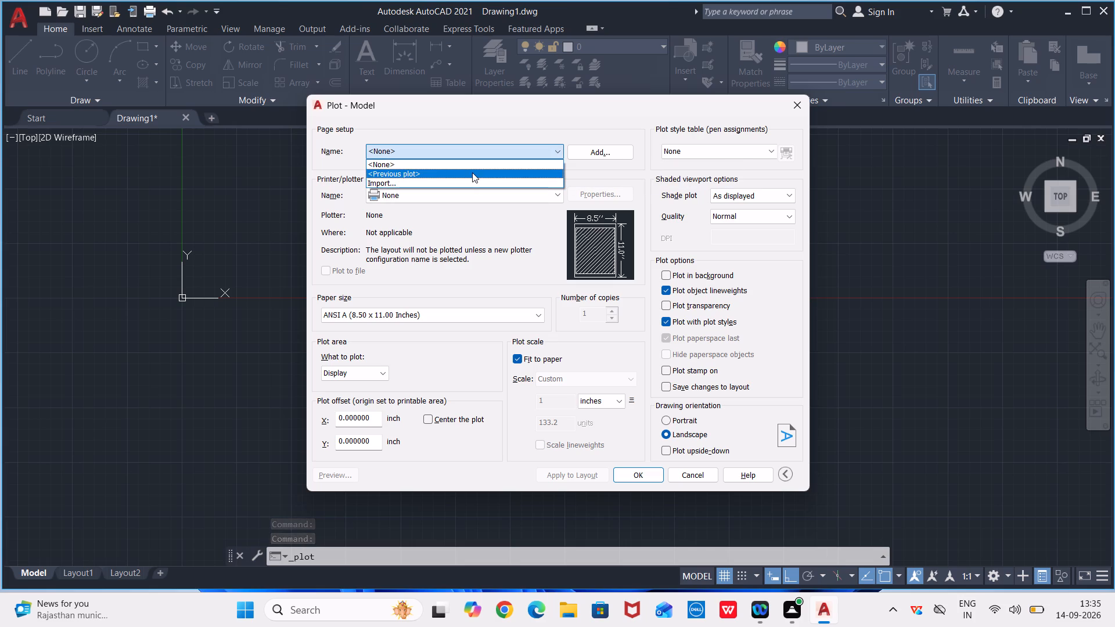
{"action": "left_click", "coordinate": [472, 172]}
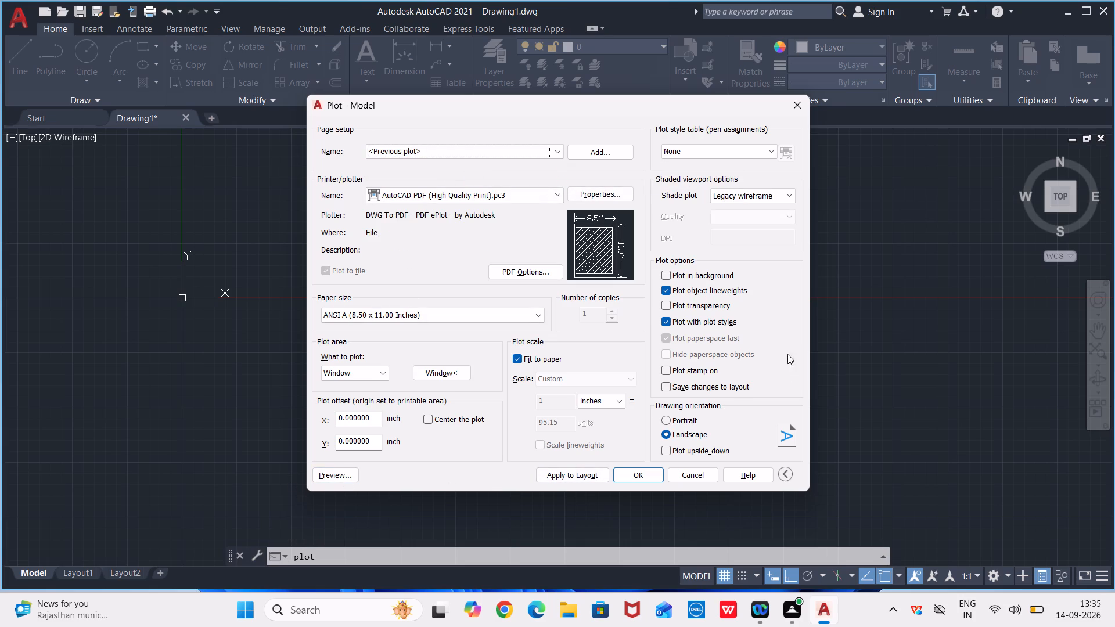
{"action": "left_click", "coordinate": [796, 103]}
Save the drawing under the new file name HALF TURN STAIR in the Documents folder.
{"action": "left_click", "coordinate": [15, 14]}
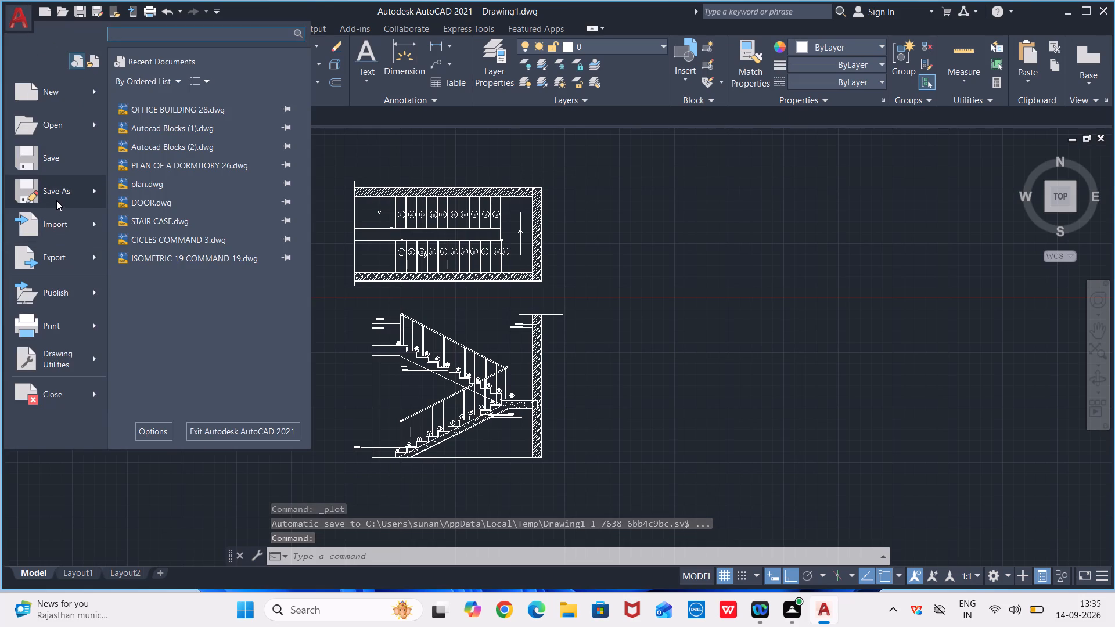
{"action": "left_click", "coordinate": [56, 200]}
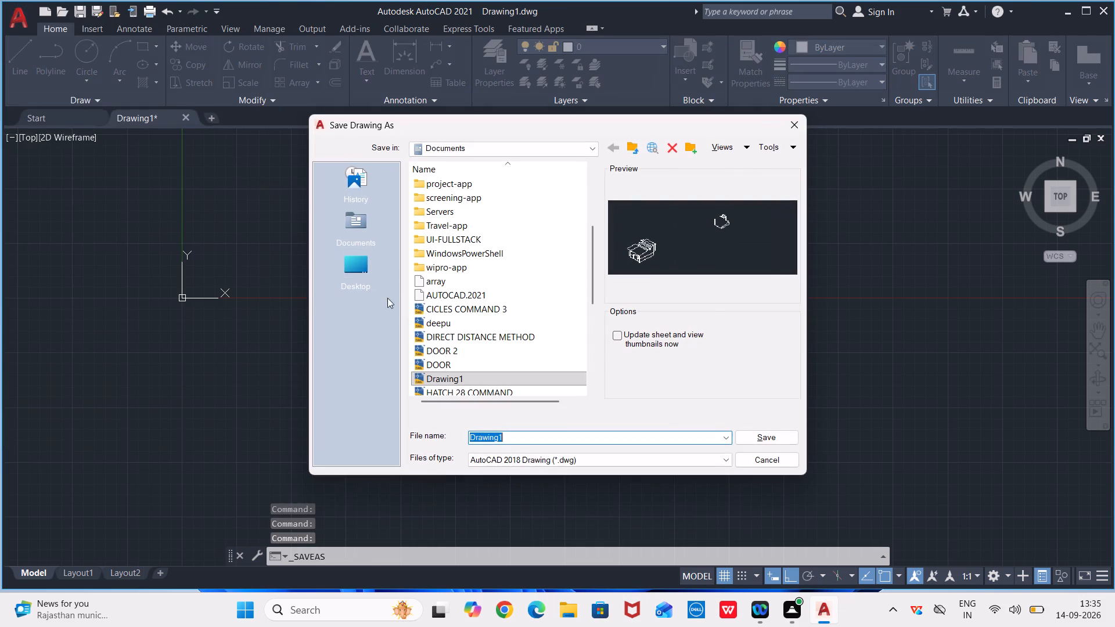
{"action": "left_click", "coordinate": [514, 436]}
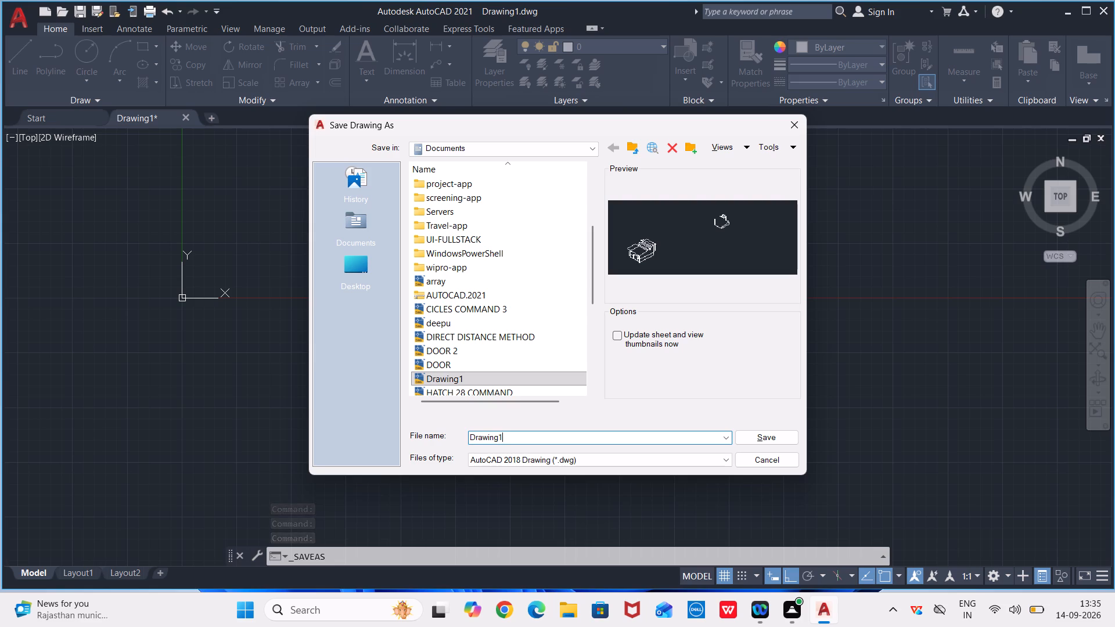
{"action": "key", "text": "Delete"}
{"action": "key", "text": "Delete"}
{"action": "key", "text": "Delete"}
{"action": "key", "text": "Delete"}
{"action": "key", "text": "Delete"}
{"action": "key", "text": "Delete"}
{"action": "key", "text": "Delete"}
{"action": "key", "text": "Delete"}
{"action": "key", "text": "Delete"}
{"action": "key", "text": "Delete"}
{"action": "key", "text": "Delete"}
{"action": "key", "text": "Delete"}
{"action": "key", "text": "Delete"}
{"action": "key", "text": "Delete"}
{"action": "key", "text": "Delete"}
{"action": "key", "text": "Delete"}
{"action": "key", "text": "Delete"}
{"action": "key", "text": "Delete"}
{"action": "key", "text": "Delete"}
{"action": "key", "text": "Delete"}
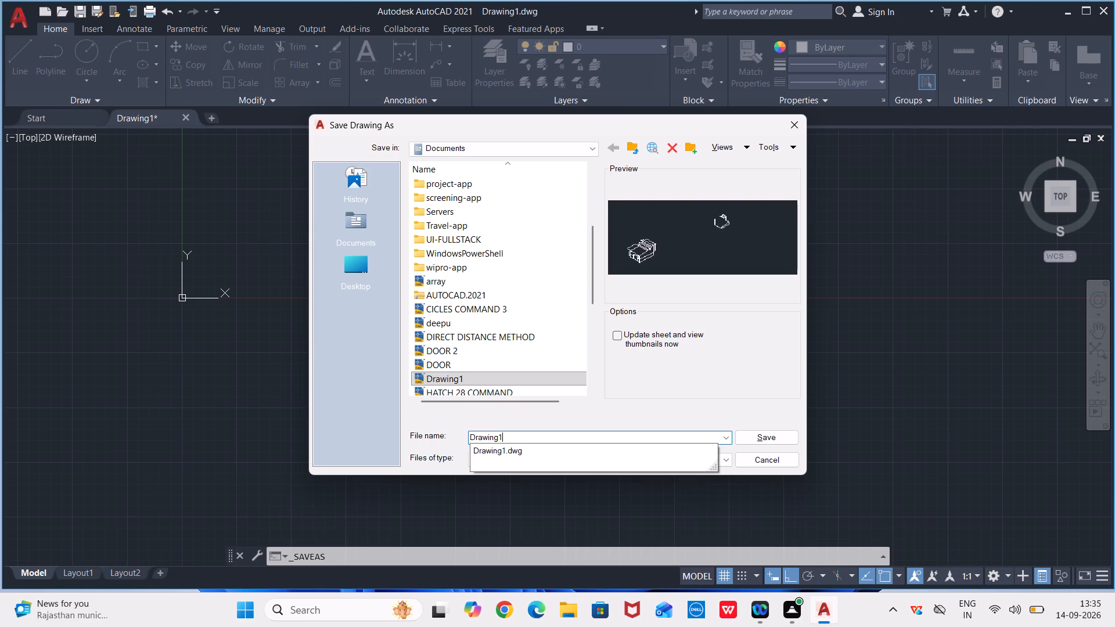
{"action": "key", "text": "Delete"}
{"action": "key", "text": "Delete"}
{"action": "key", "text": "BackSpace"}
{"action": "key", "text": "BackSpace"}
{"action": "key", "text": "BackSpace"}
{"action": "key", "text": "BackSpace"}
{"action": "key", "text": "BackSpace"}
{"action": "key", "text": "BackSpace"}
{"action": "key", "text": "BackSpace"}
{"action": "key", "text": "BackSpace"}
{"action": "key", "text": "BackSpace"}
{"action": "key", "text": "BackSpace"}
{"action": "key", "text": "BackSpace"}
{"action": "key", "text": "BackSpace"}
{"action": "key", "text": "BackSpace"}
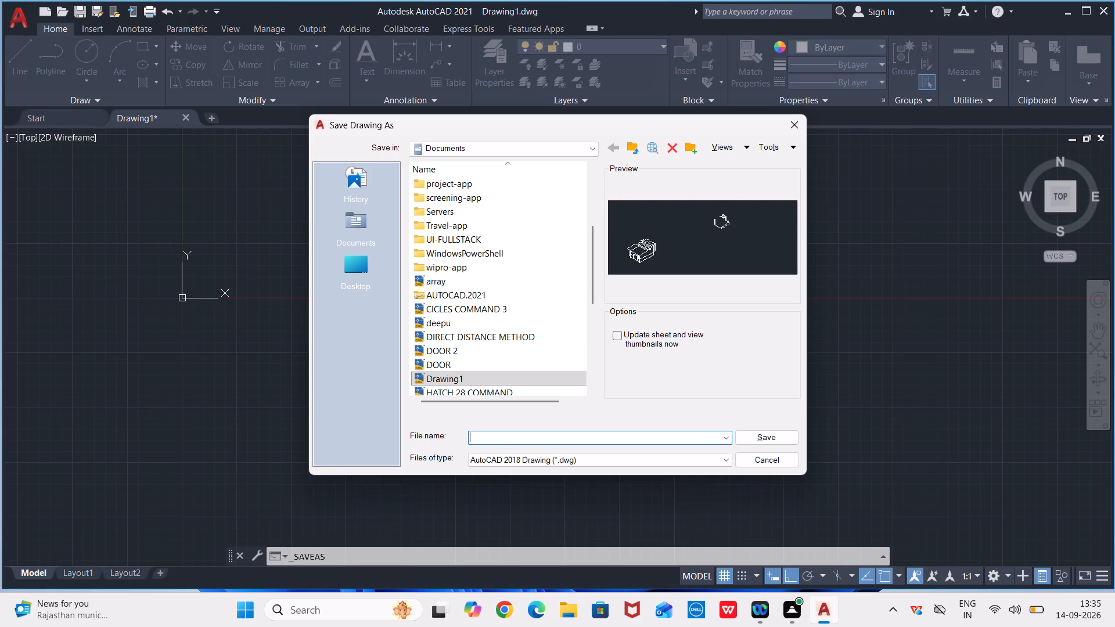
{"action": "type", "text": "HALF TURN"}
{"action": "key", "text": "space"}
{"action": "type", "text": "STAIR"}
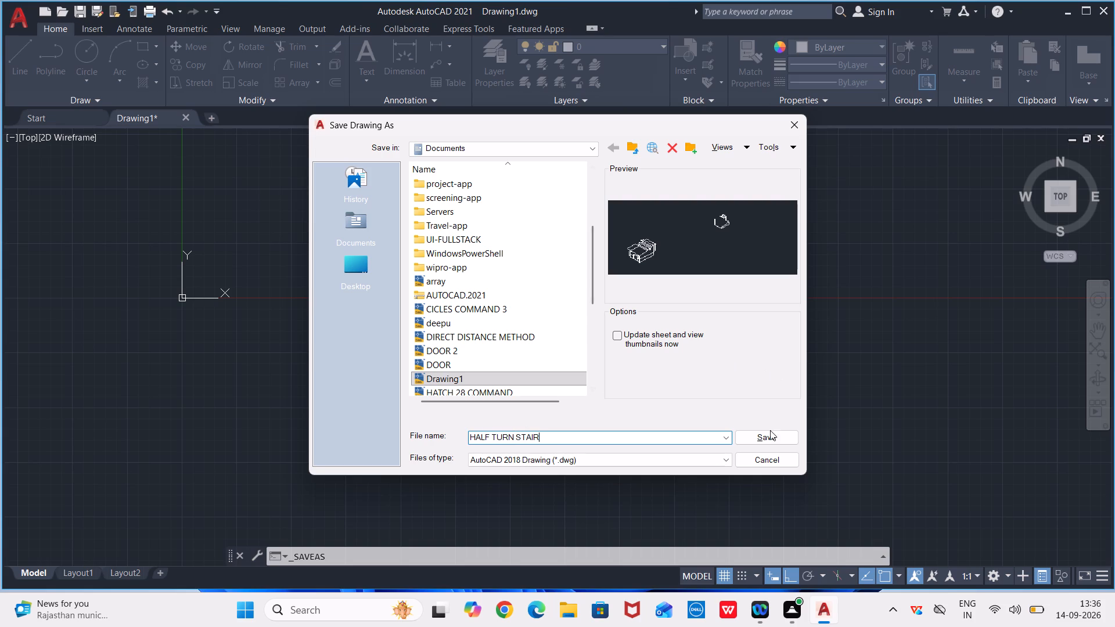
{"action": "left_click", "coordinate": [768, 439]}
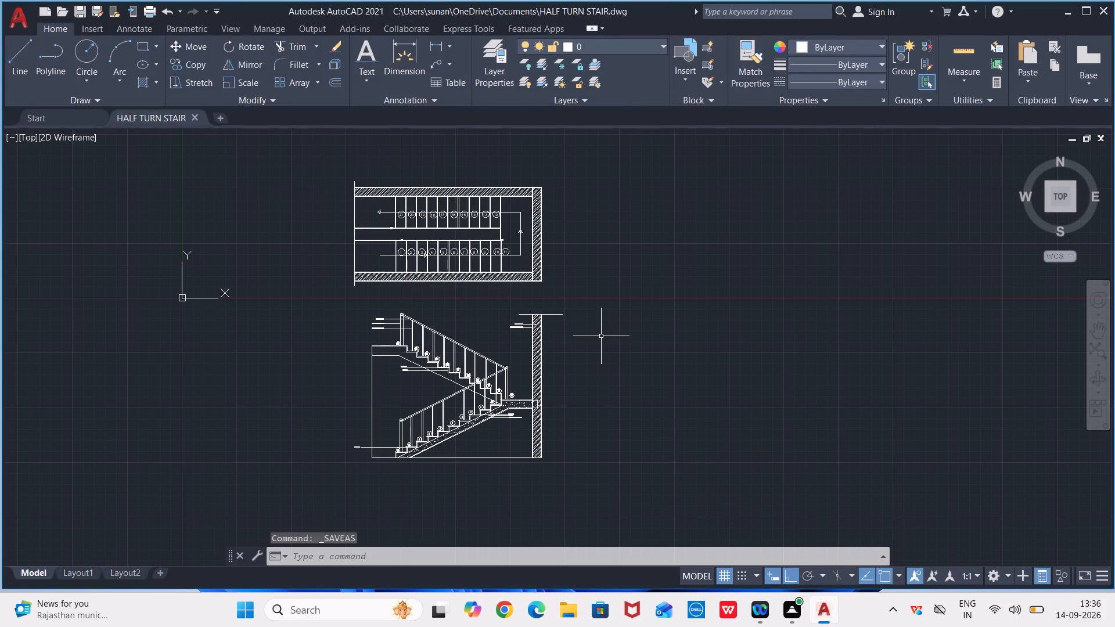
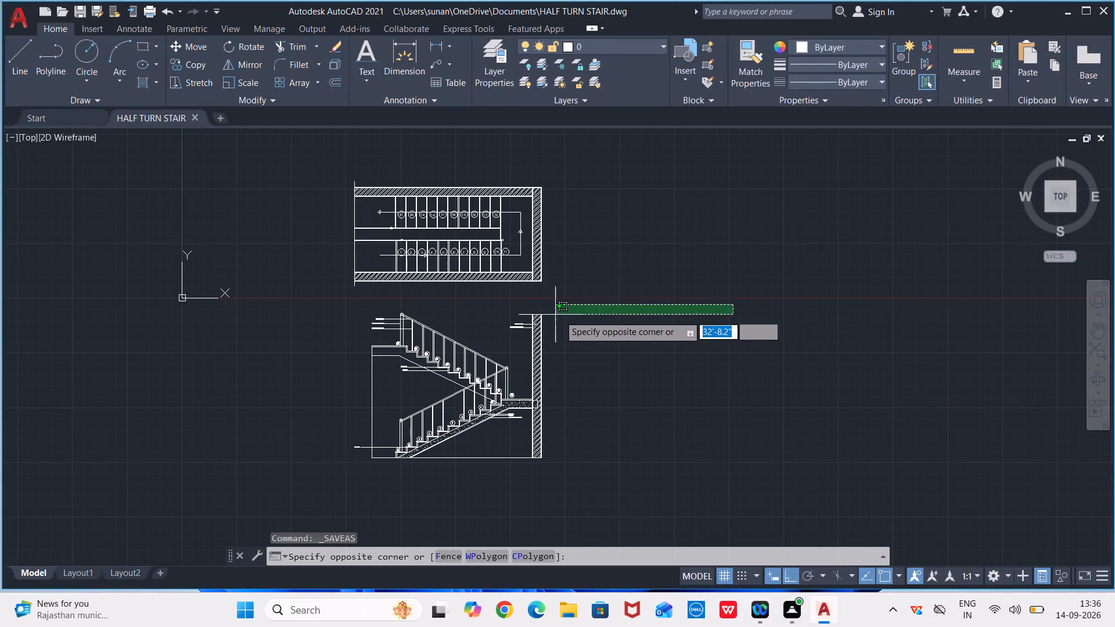
Set up a plot using the previous plot's page setup, with a window plot area enclosing both the stair plan and the section.
{"action": "key", "text": "Escape"}
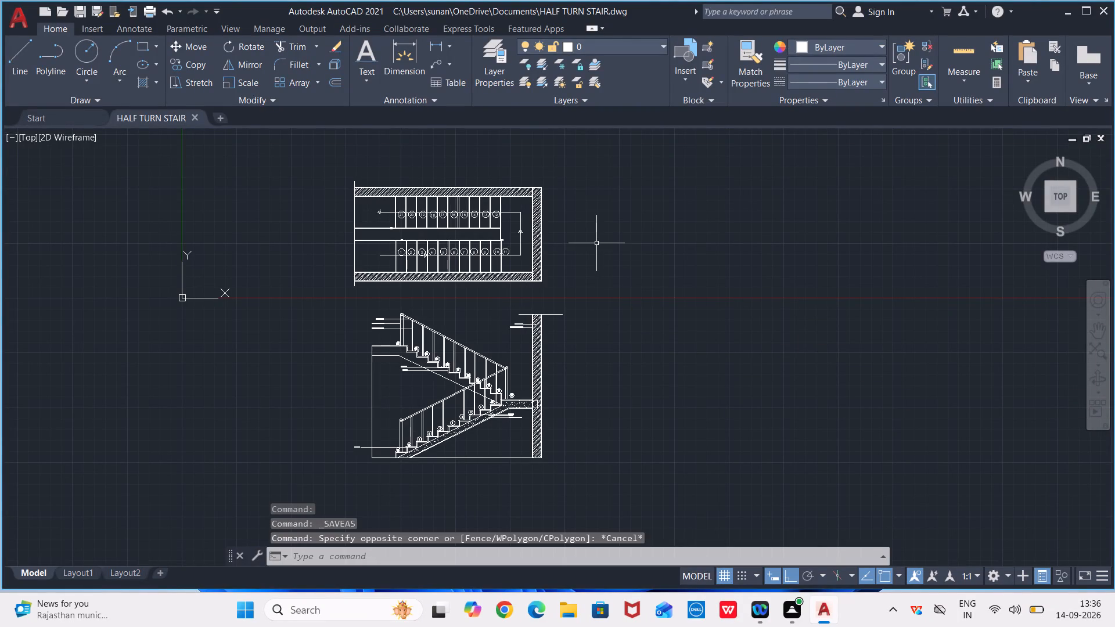
{"action": "key", "text": "ctrl+p"}
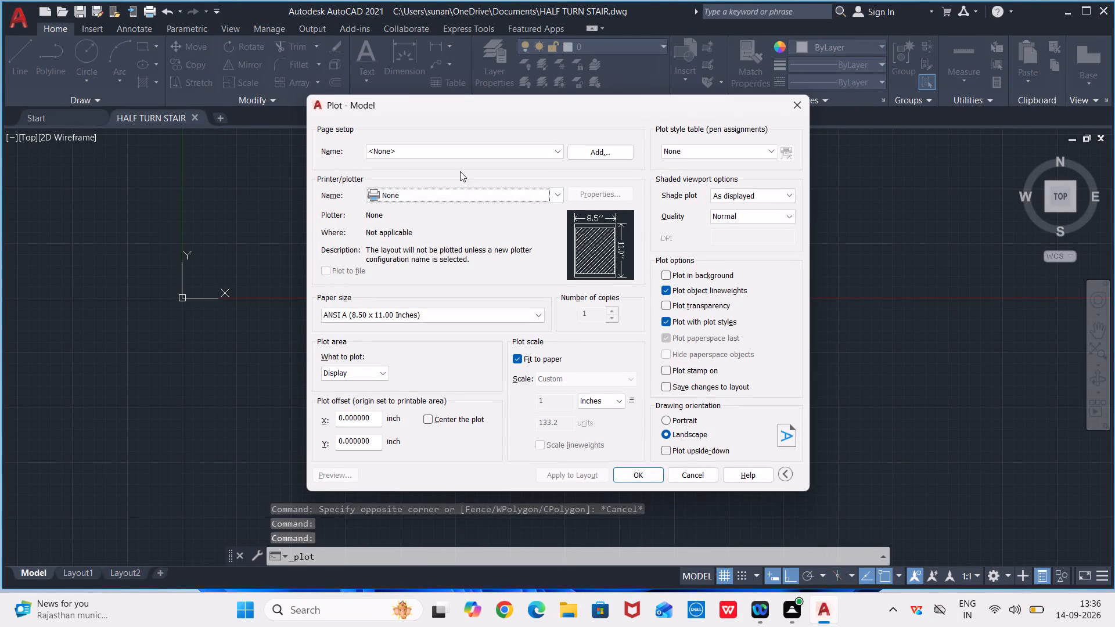
{"action": "left_click", "coordinate": [557, 150]}
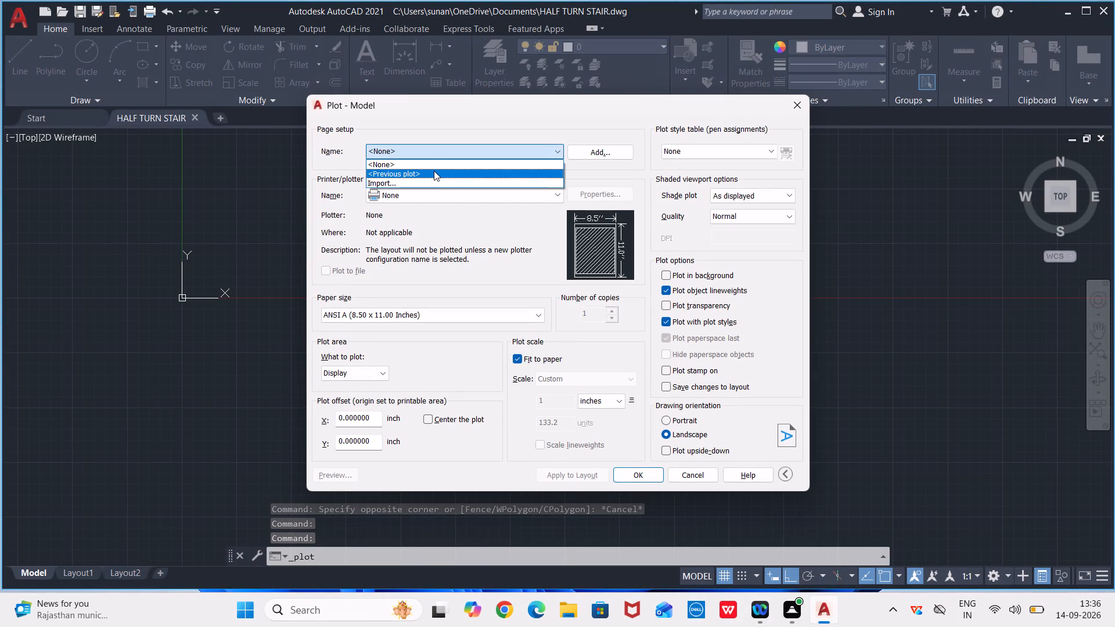
{"action": "left_click", "coordinate": [434, 171]}
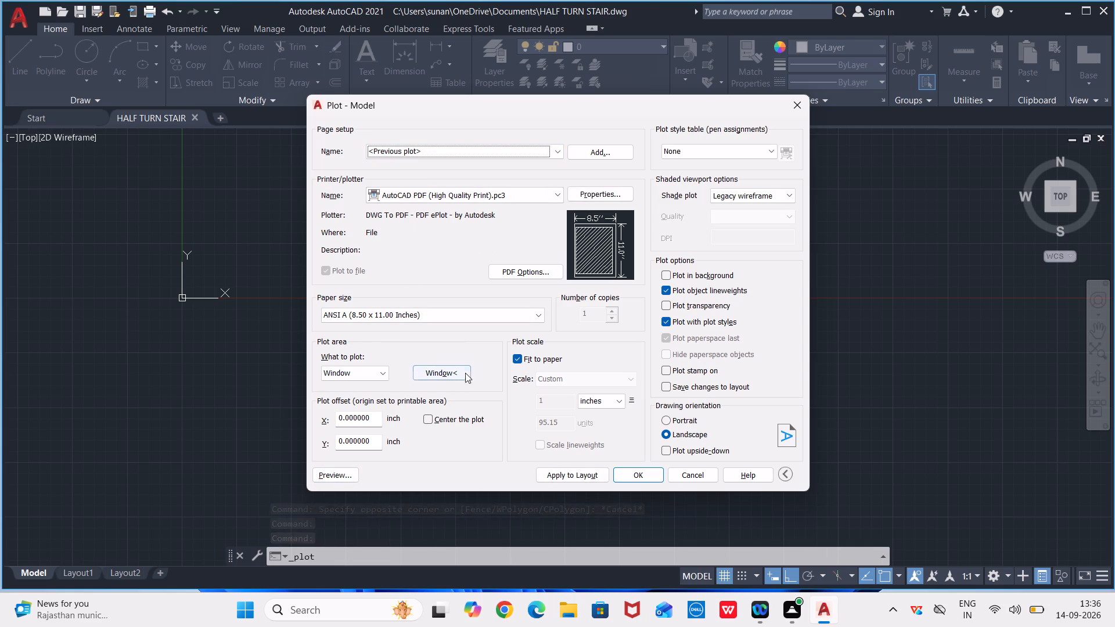
{"action": "left_click", "coordinate": [451, 370]}
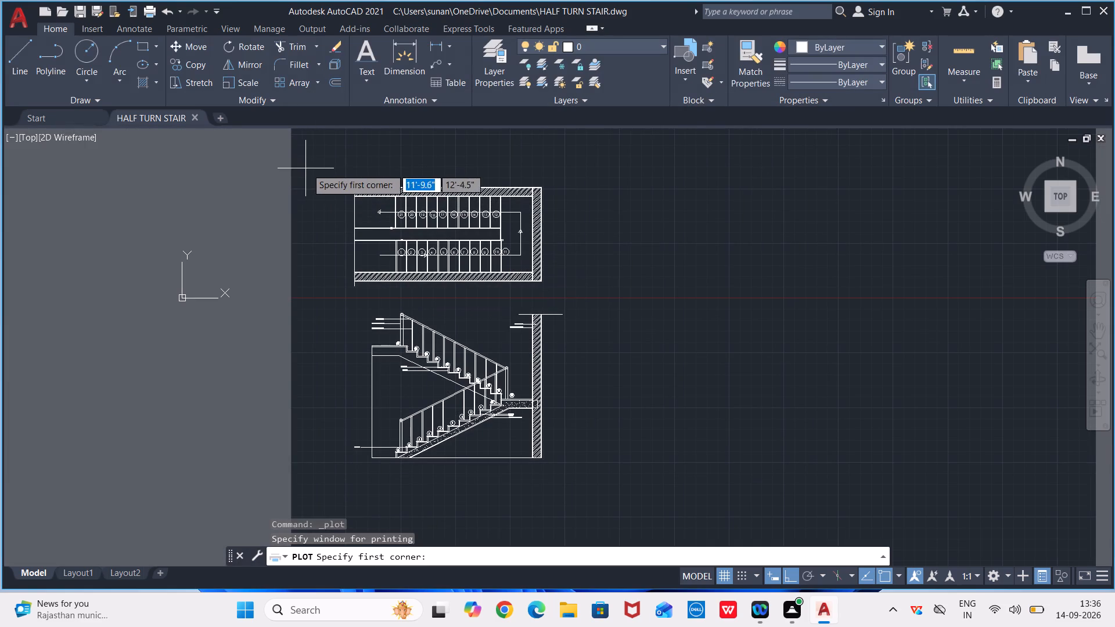
{"action": "left_click", "coordinate": [315, 171]}
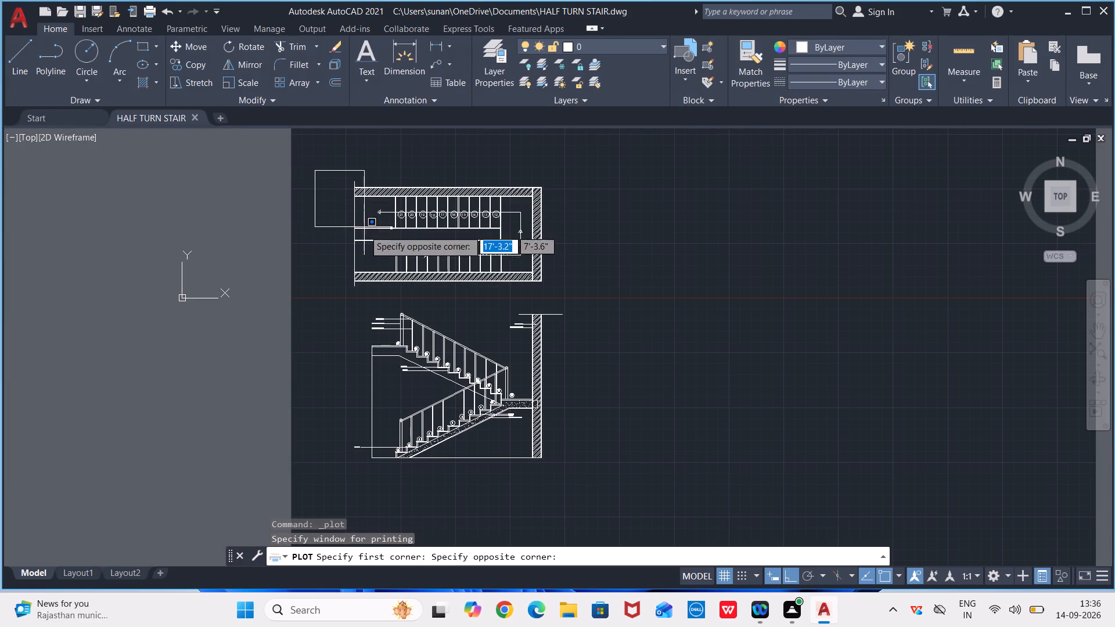
{"action": "left_click", "coordinate": [624, 494]}
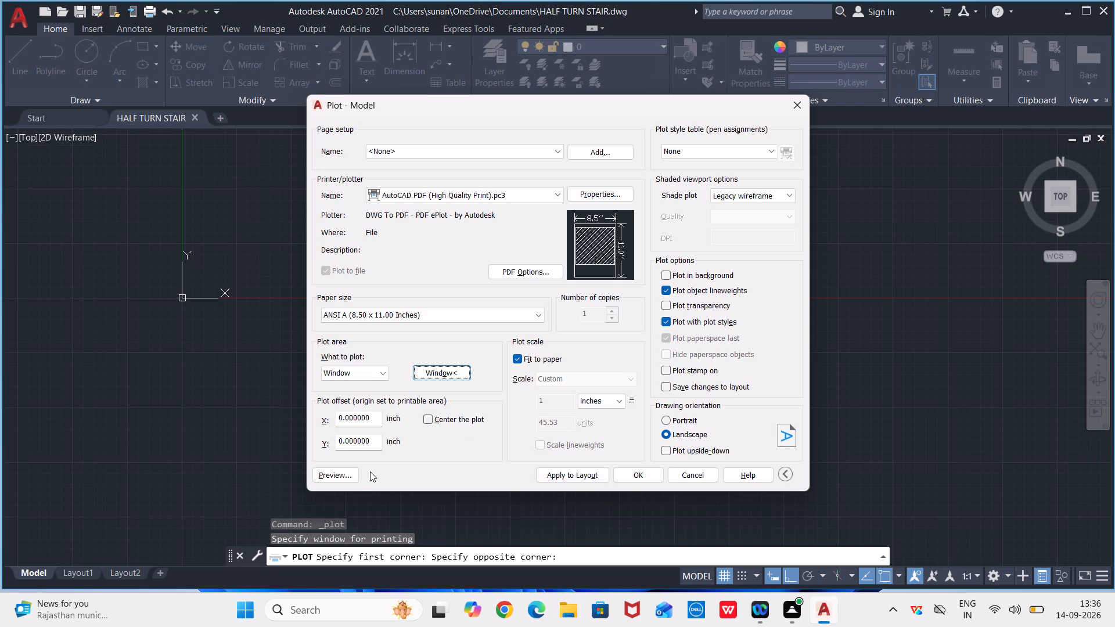
Preview the plot of the stair plan and section.
{"action": "left_click", "coordinate": [337, 478]}
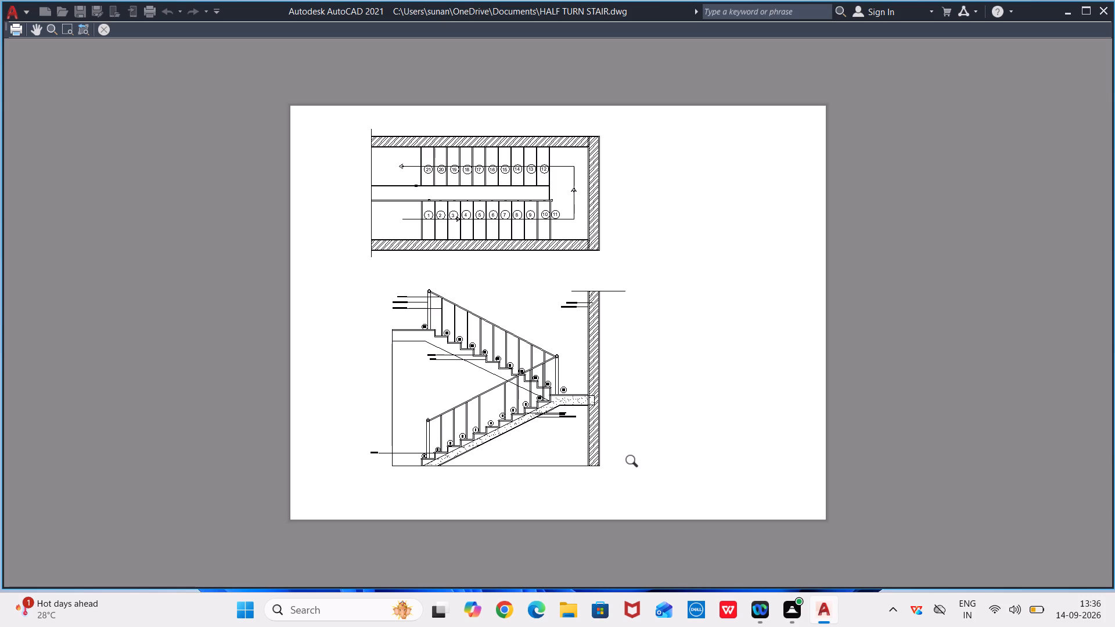
{"action": "key", "text": "Return"}
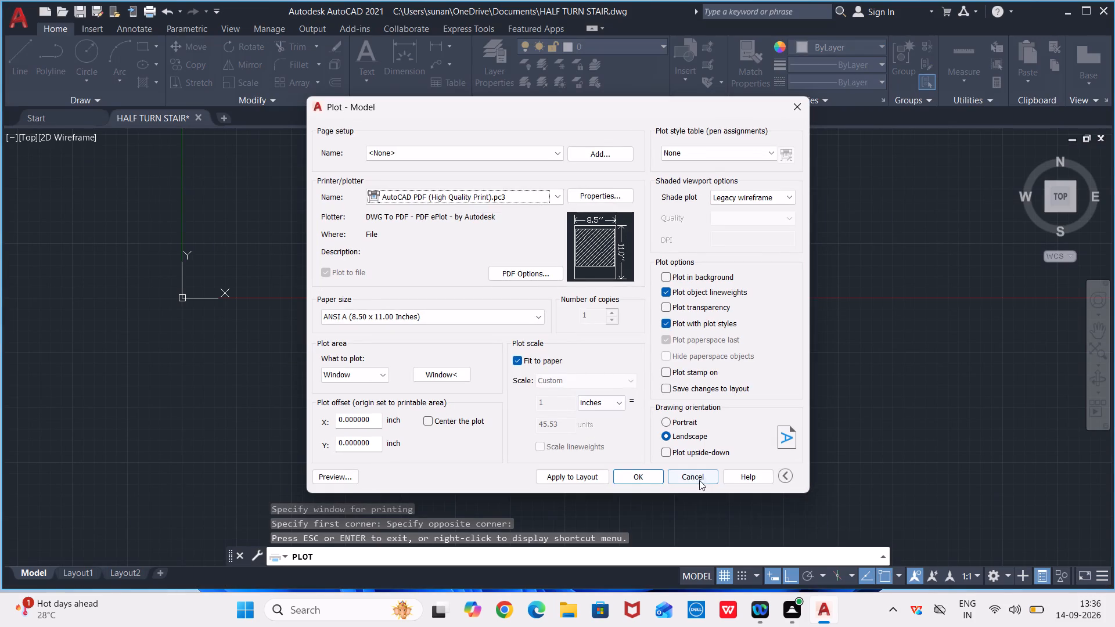
Apply the plot settings to the layout and plot to PDF, saving it as HALF TURN STAIR-Model.pdf in the Documents folder.
{"action": "left_click", "coordinate": [587, 477]}
{"action": "left_click", "coordinate": [633, 480]}
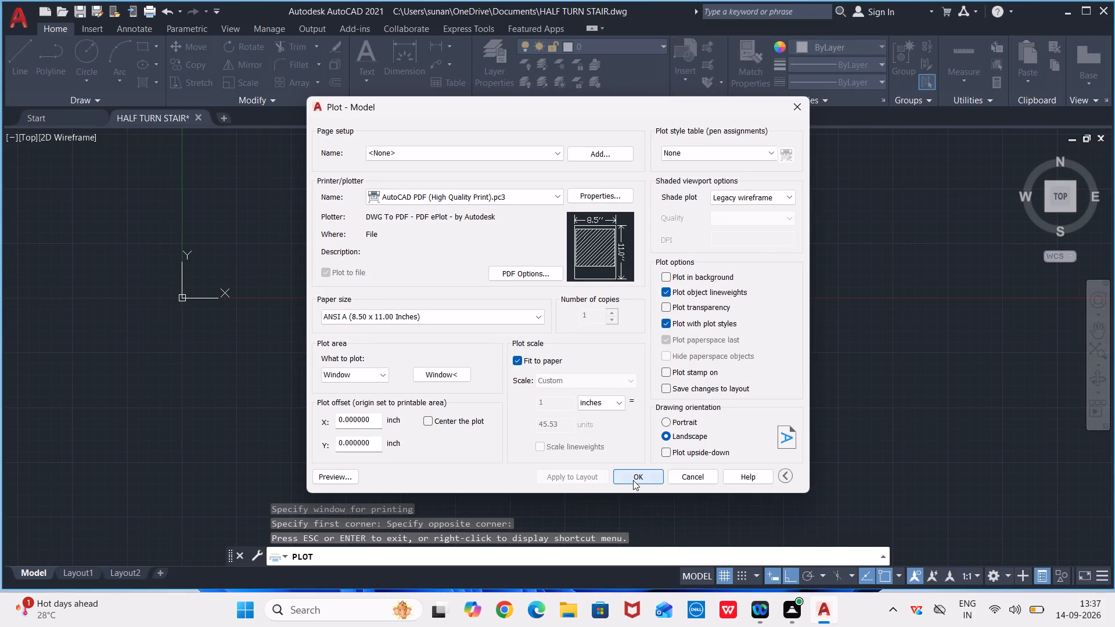
{"action": "left_click", "coordinate": [598, 440]}
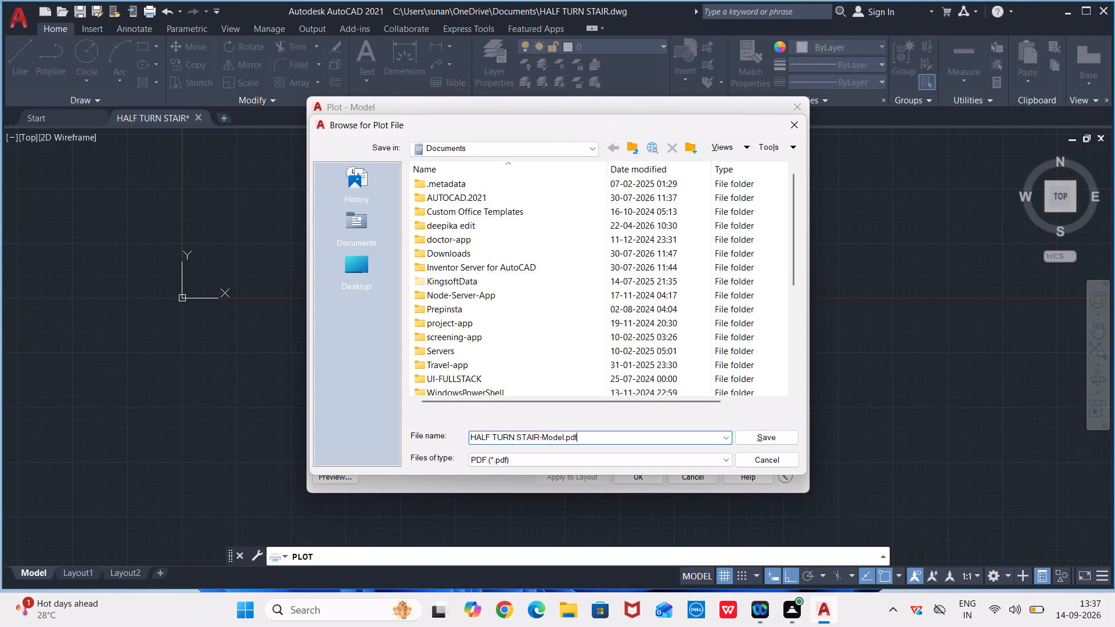
{"action": "left_click", "coordinate": [769, 436]}
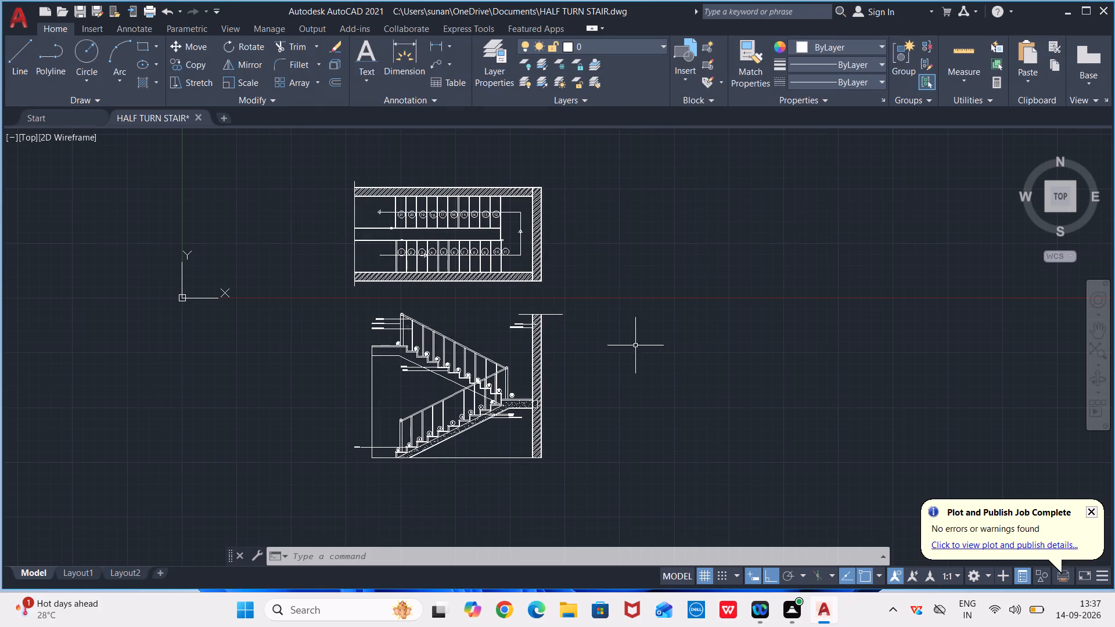